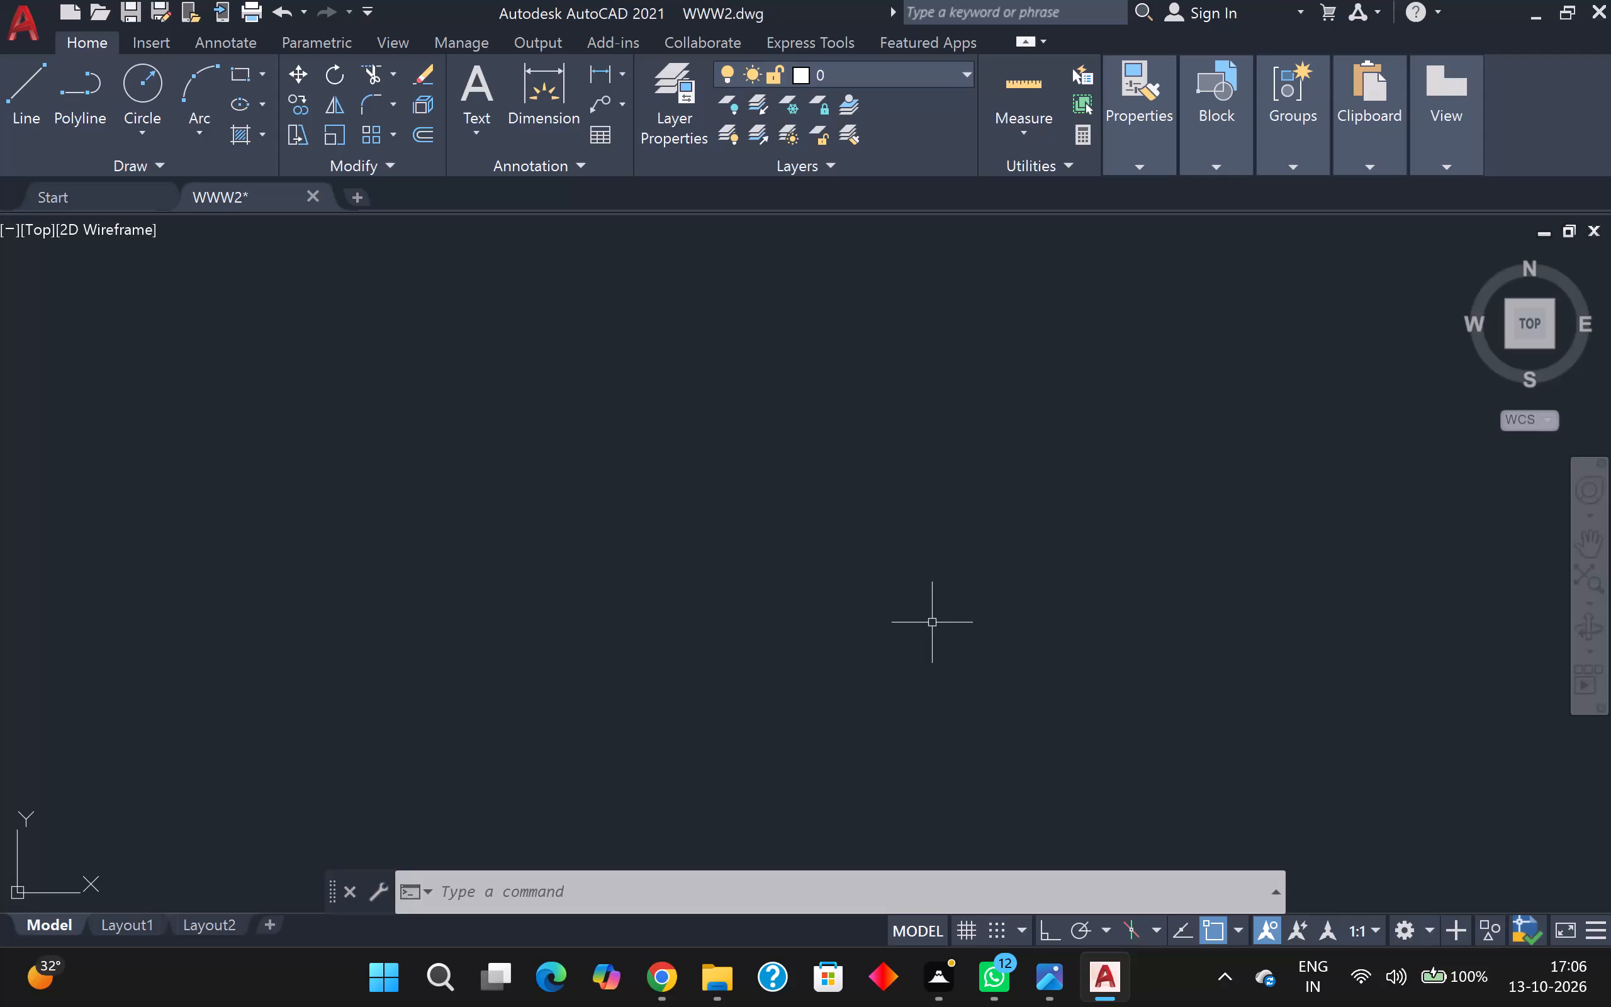
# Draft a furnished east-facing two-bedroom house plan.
# Draw a 35' by 35' rectangle in the empty drawing area using the Dimensions option.
pyautogui.write('REC')
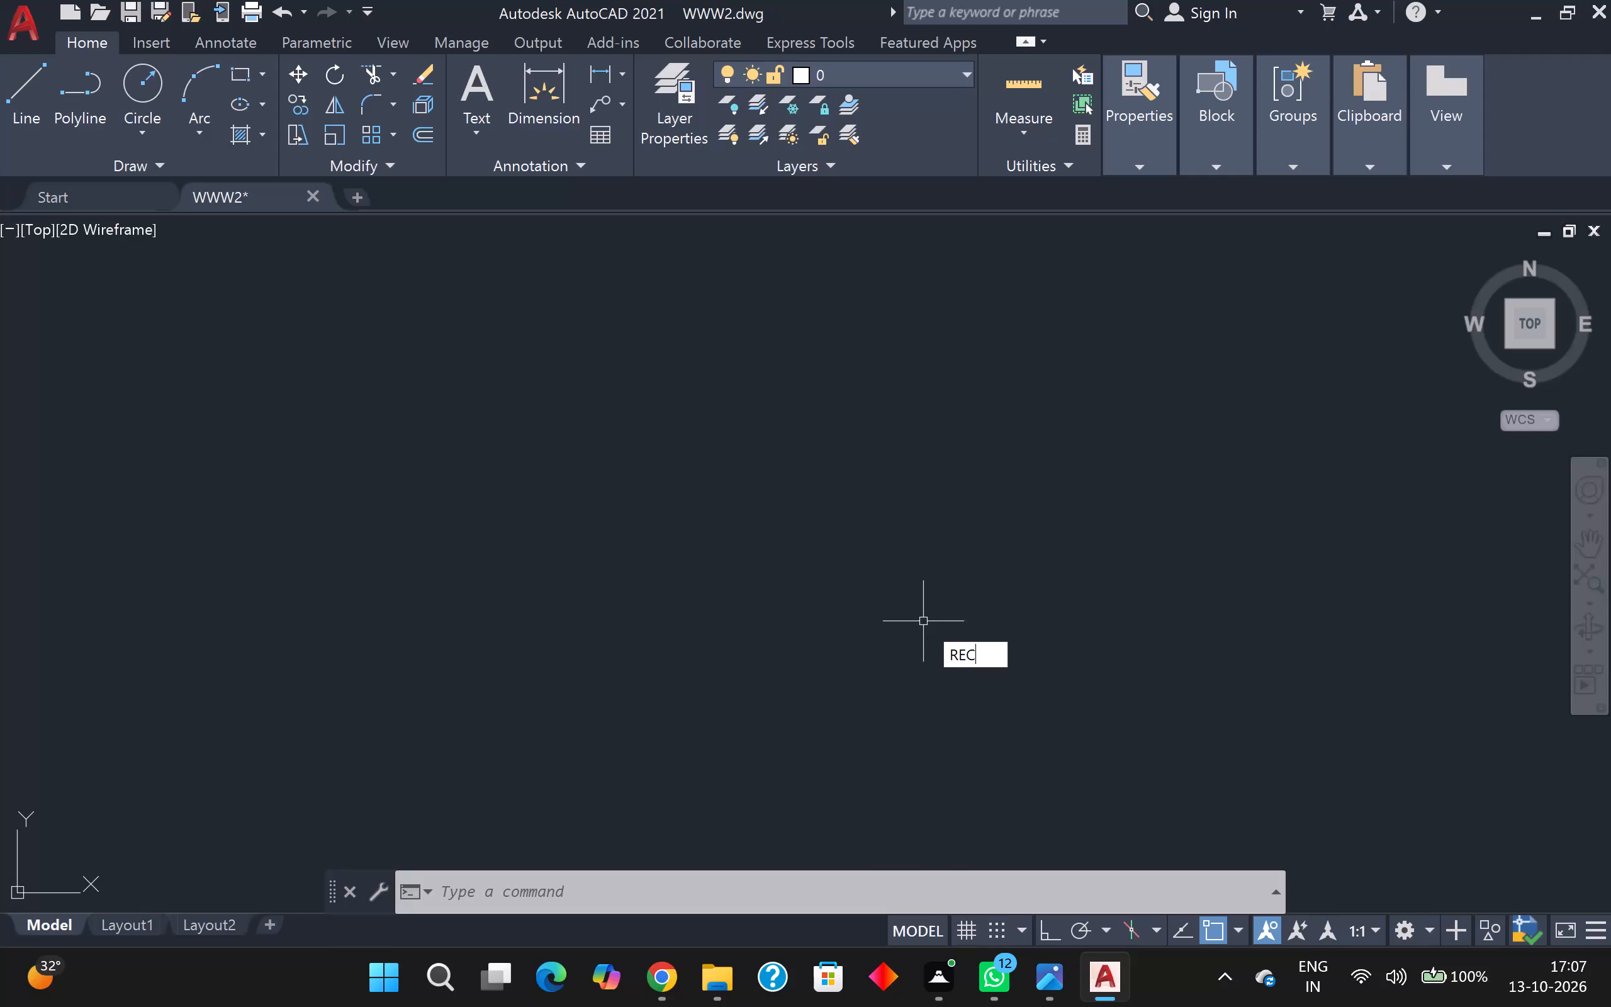
pyautogui.press('Return')
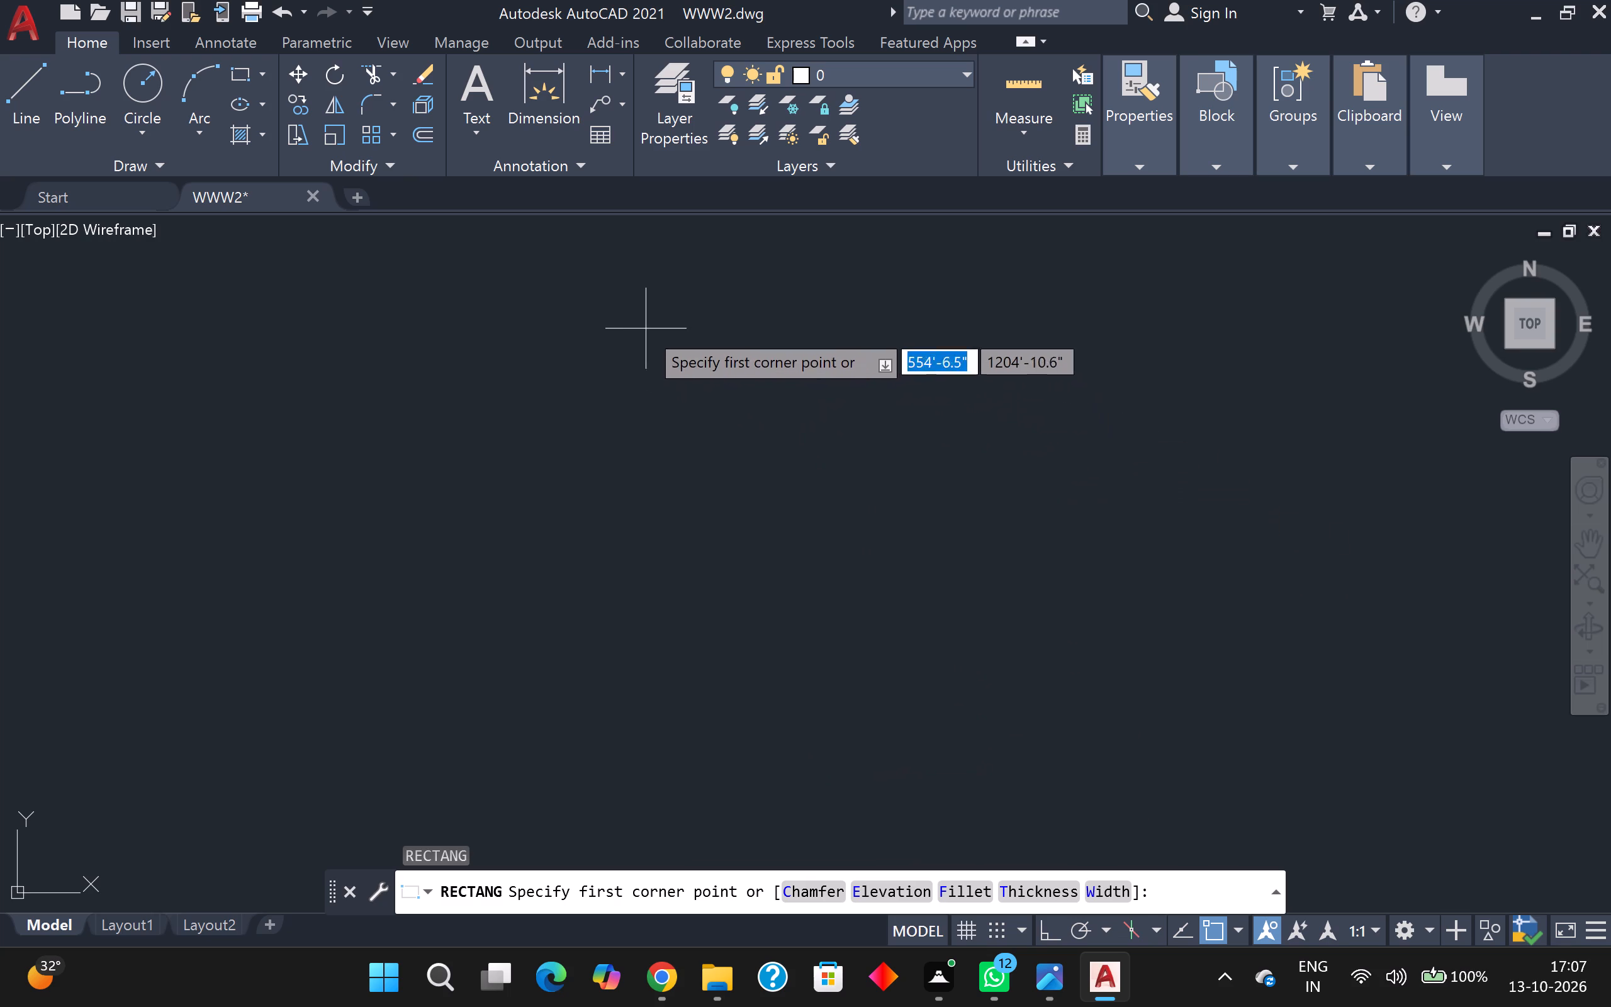
pyautogui.click(629, 329)
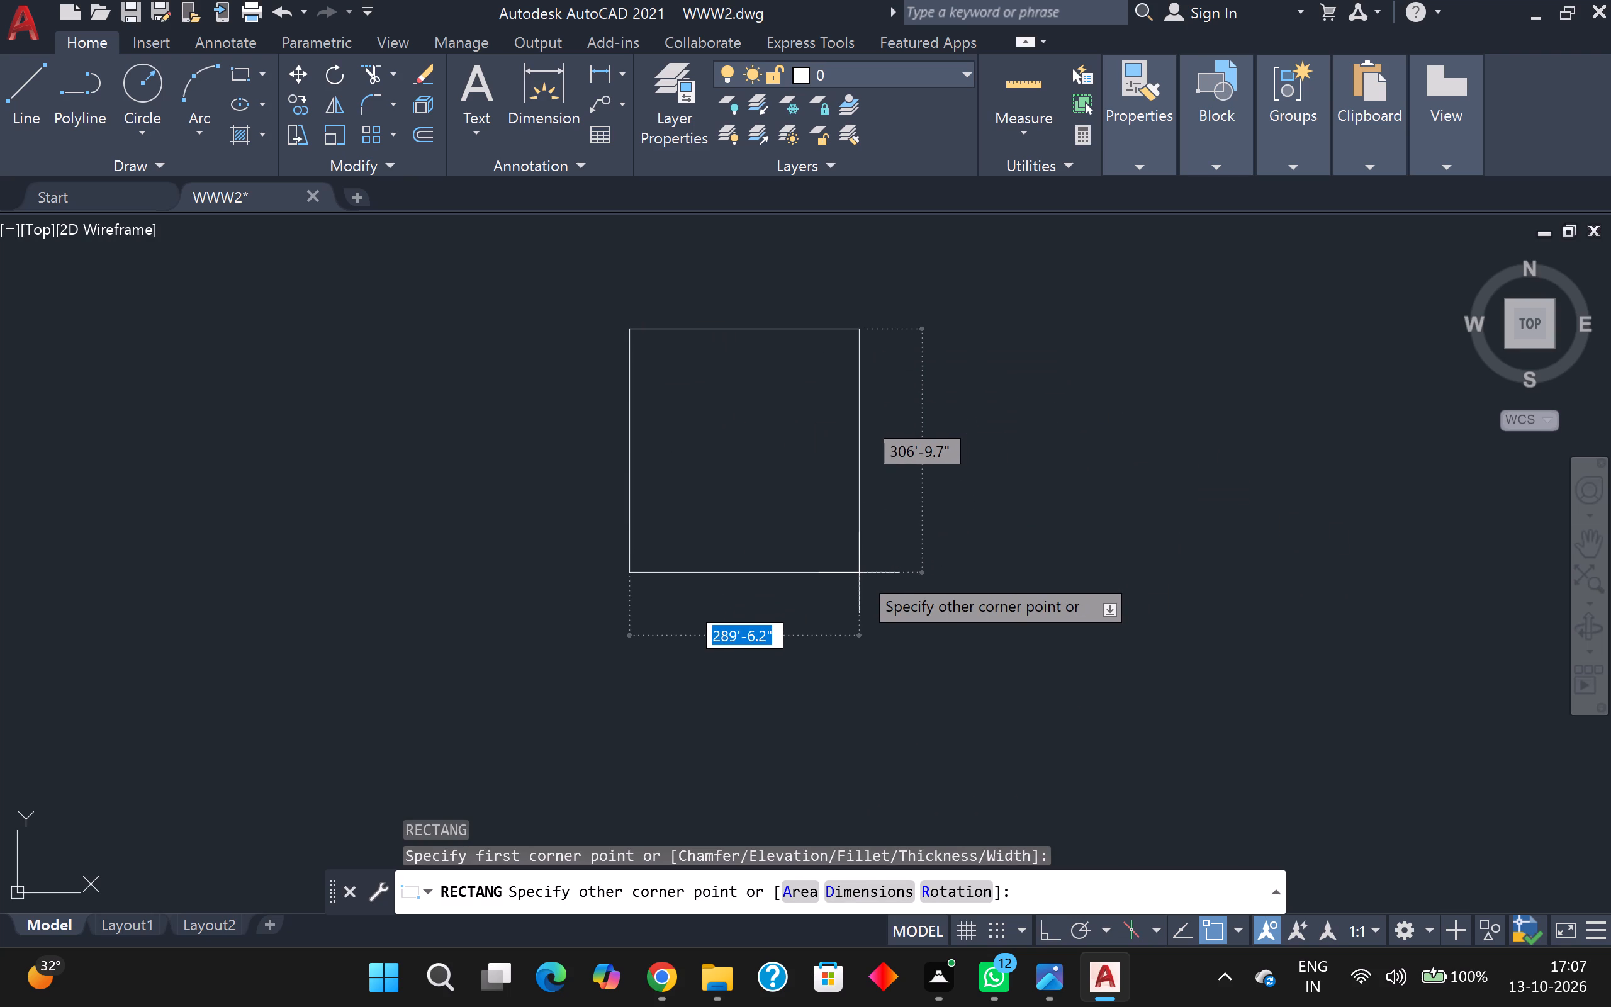
pyautogui.press('d')
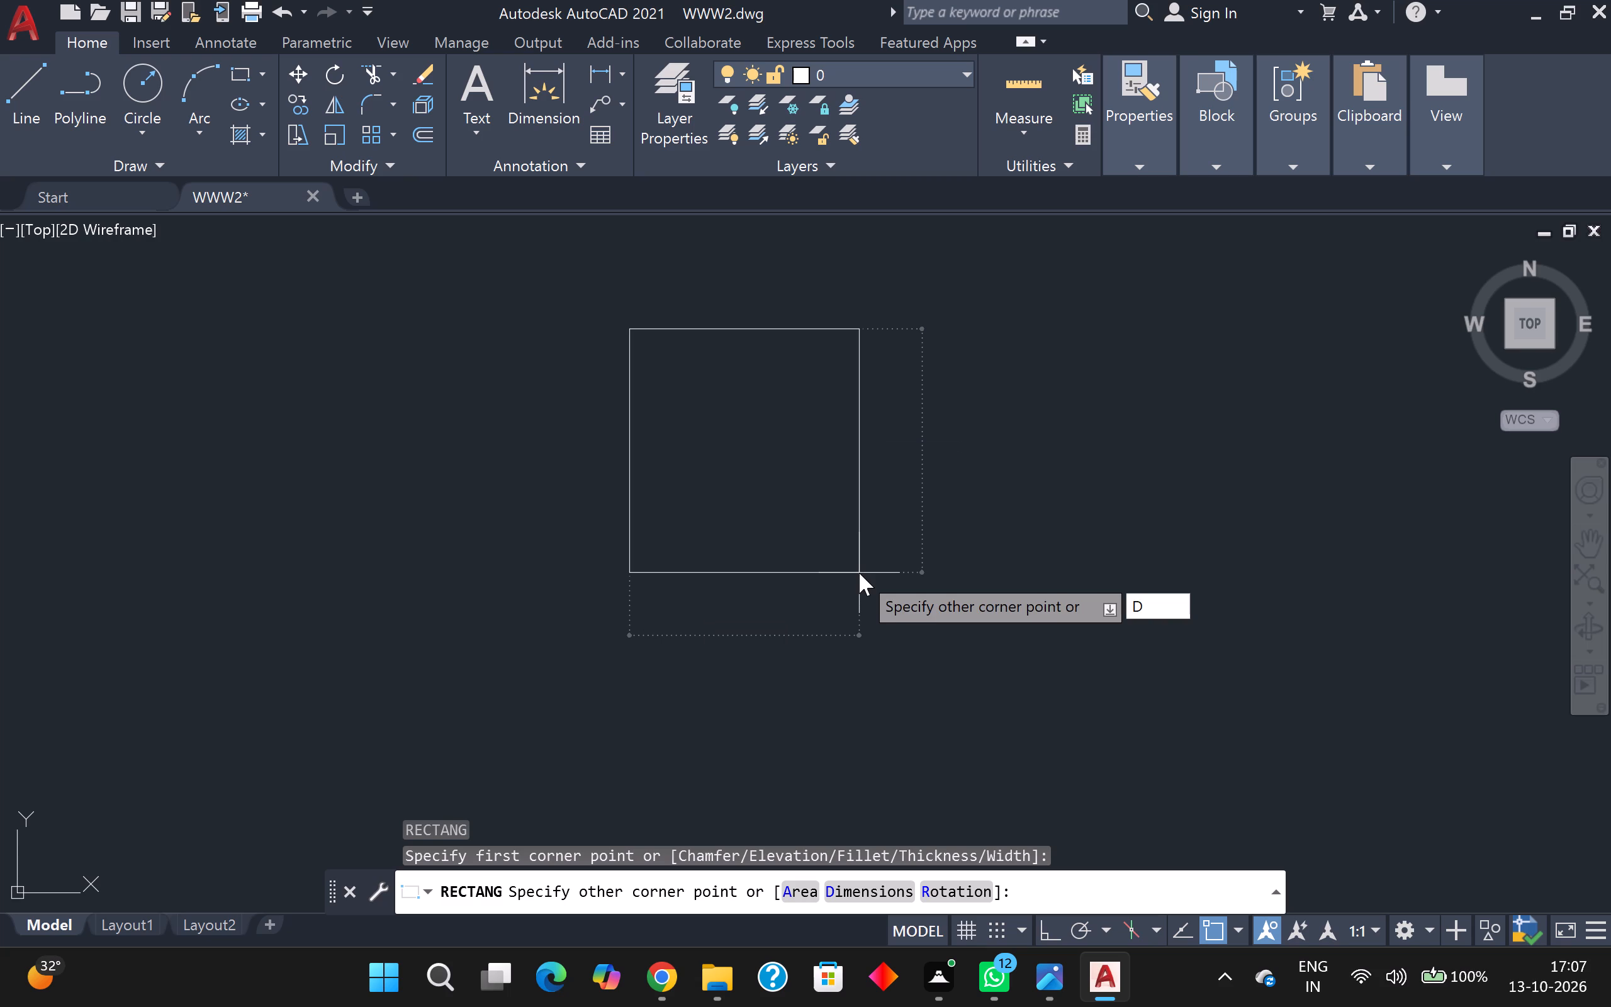
pyautogui.press('Return')
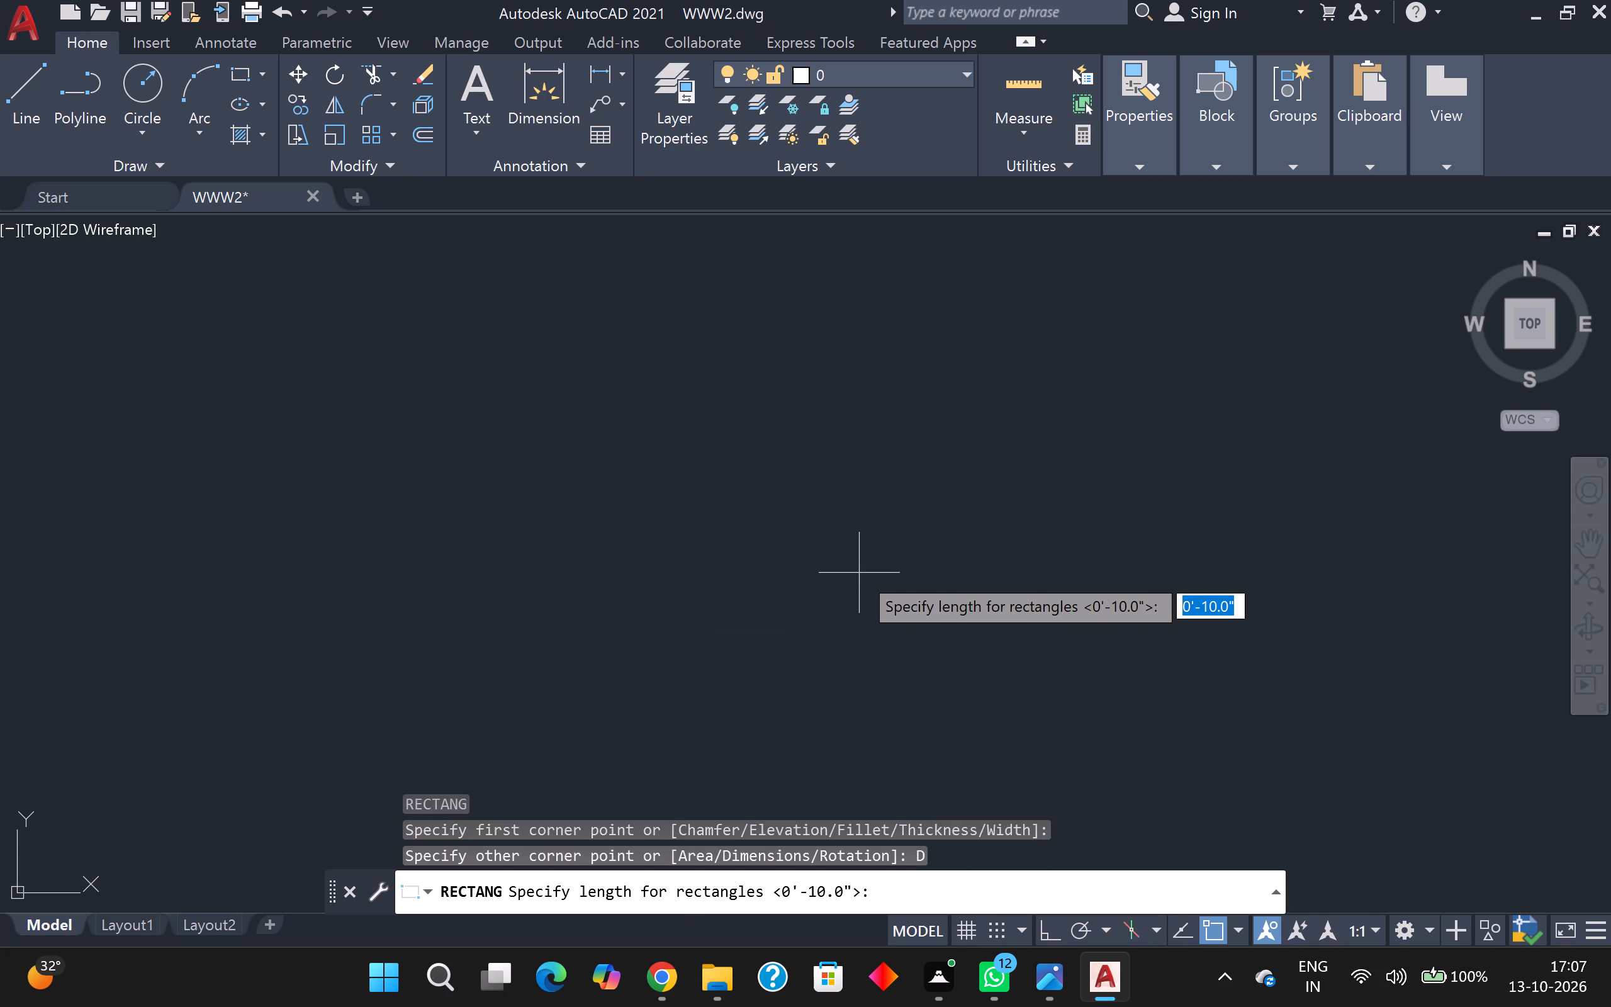
pyautogui.press('9')
pyautogui.press('BackSpace')
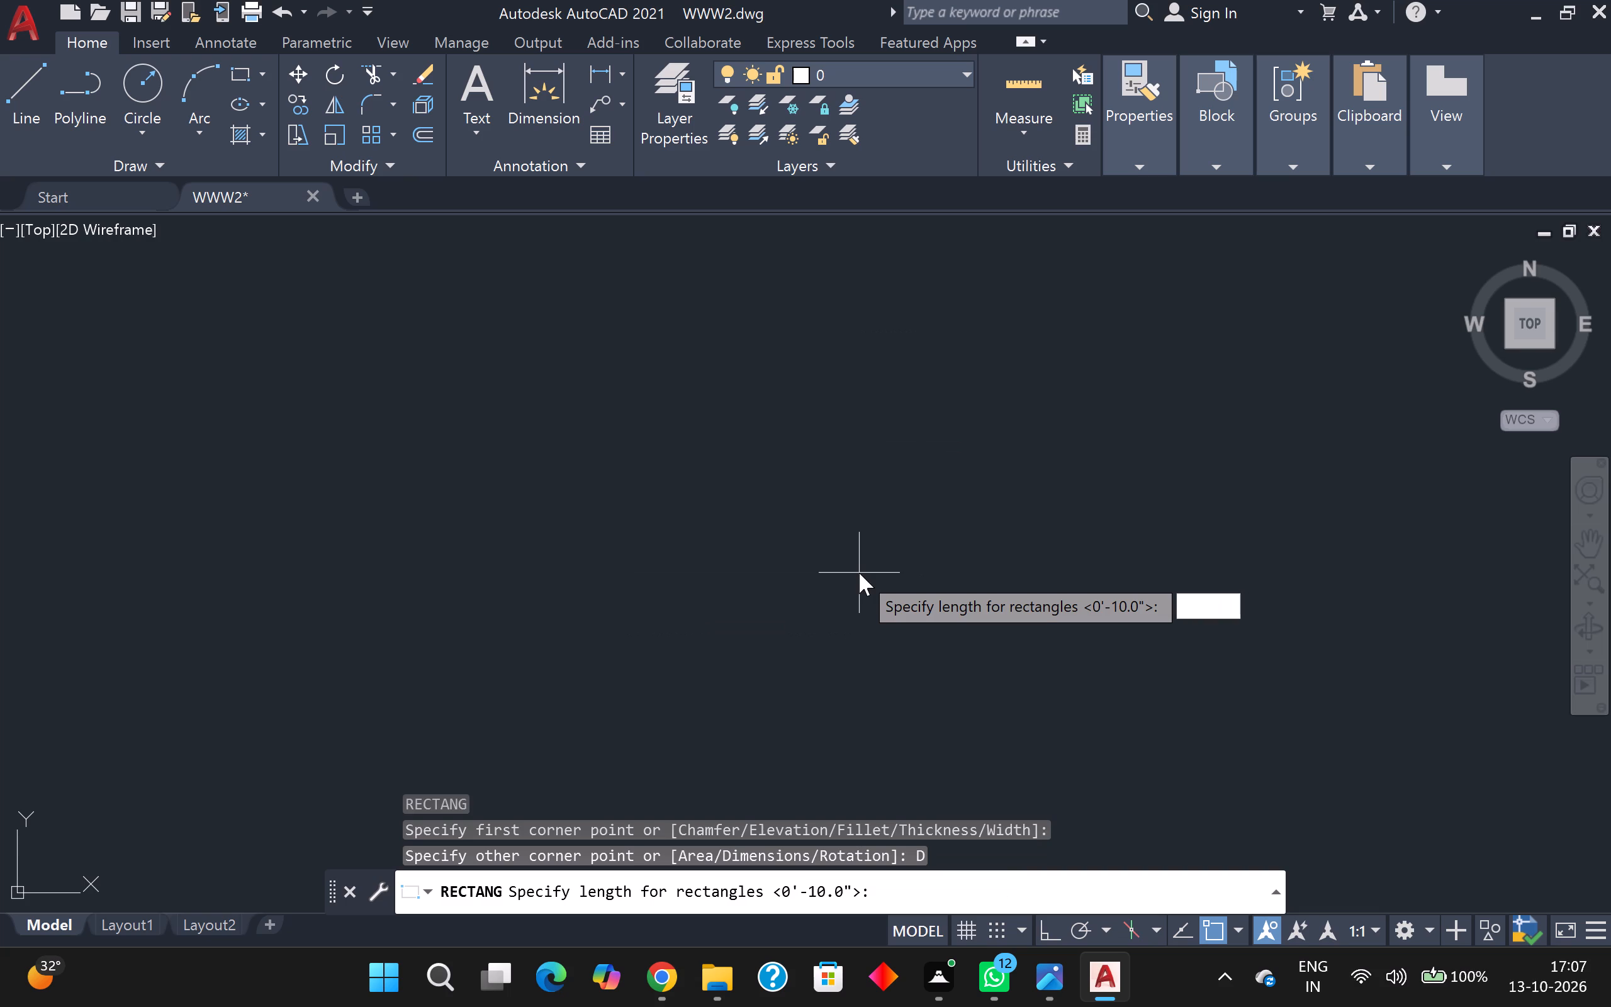
pyautogui.press('3')
pyautogui.press('5')
pyautogui.press("'")
pyautogui.press('Return')
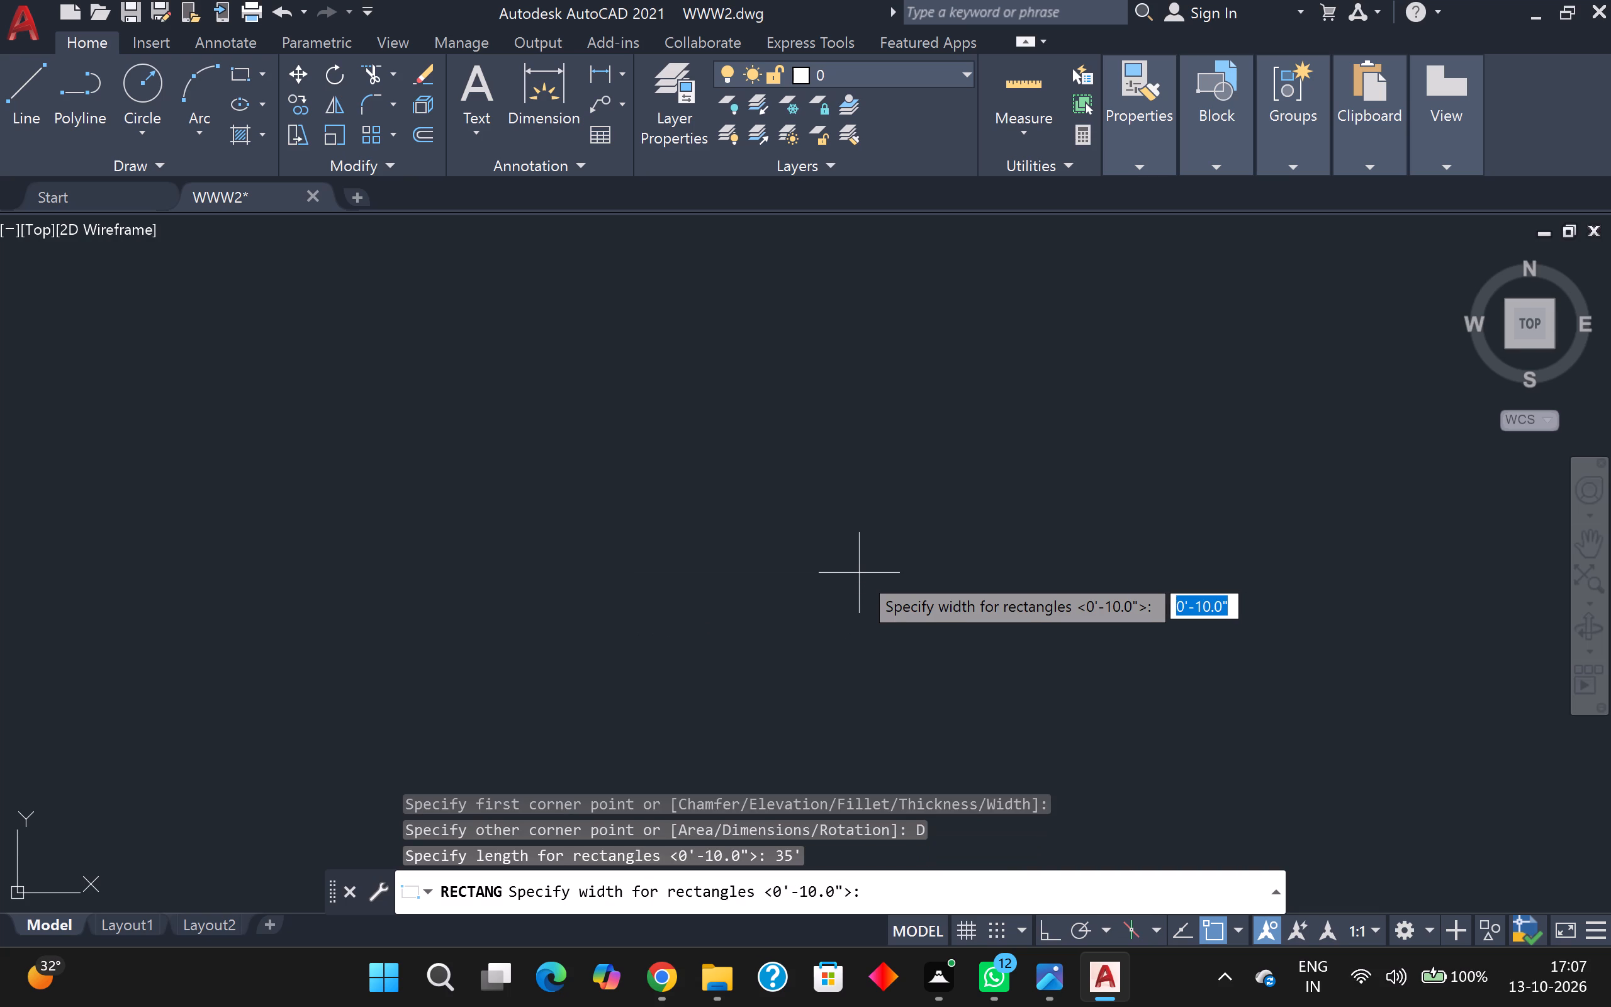
pyautogui.write("35'")
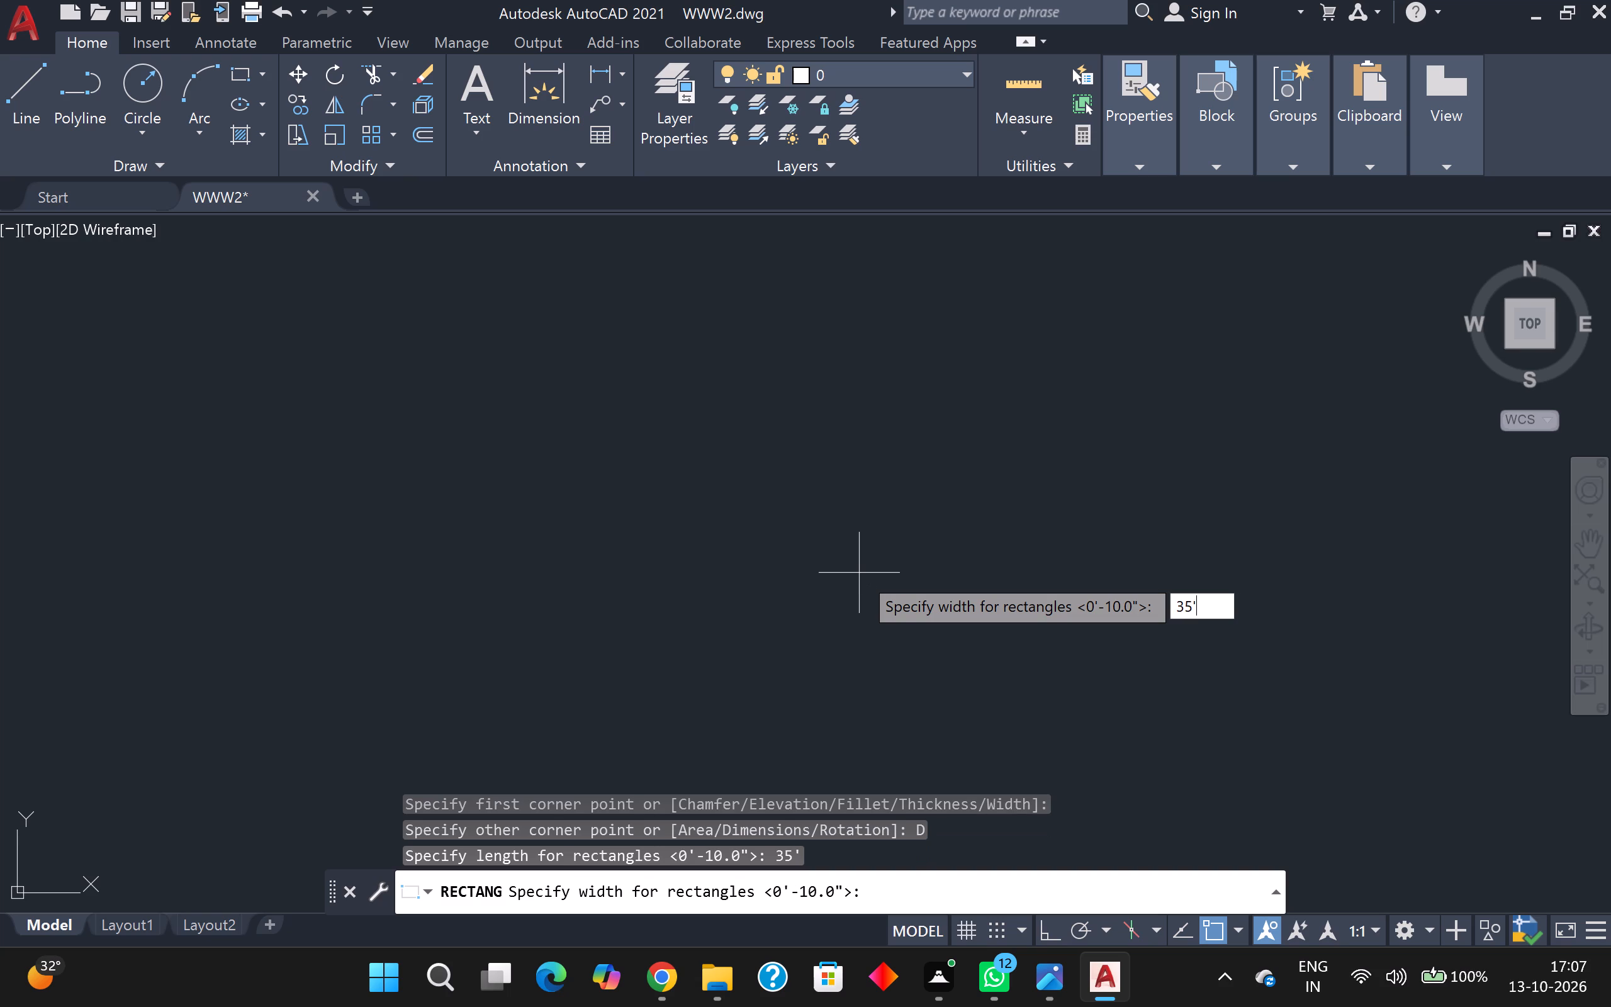
pyautogui.press('Return')
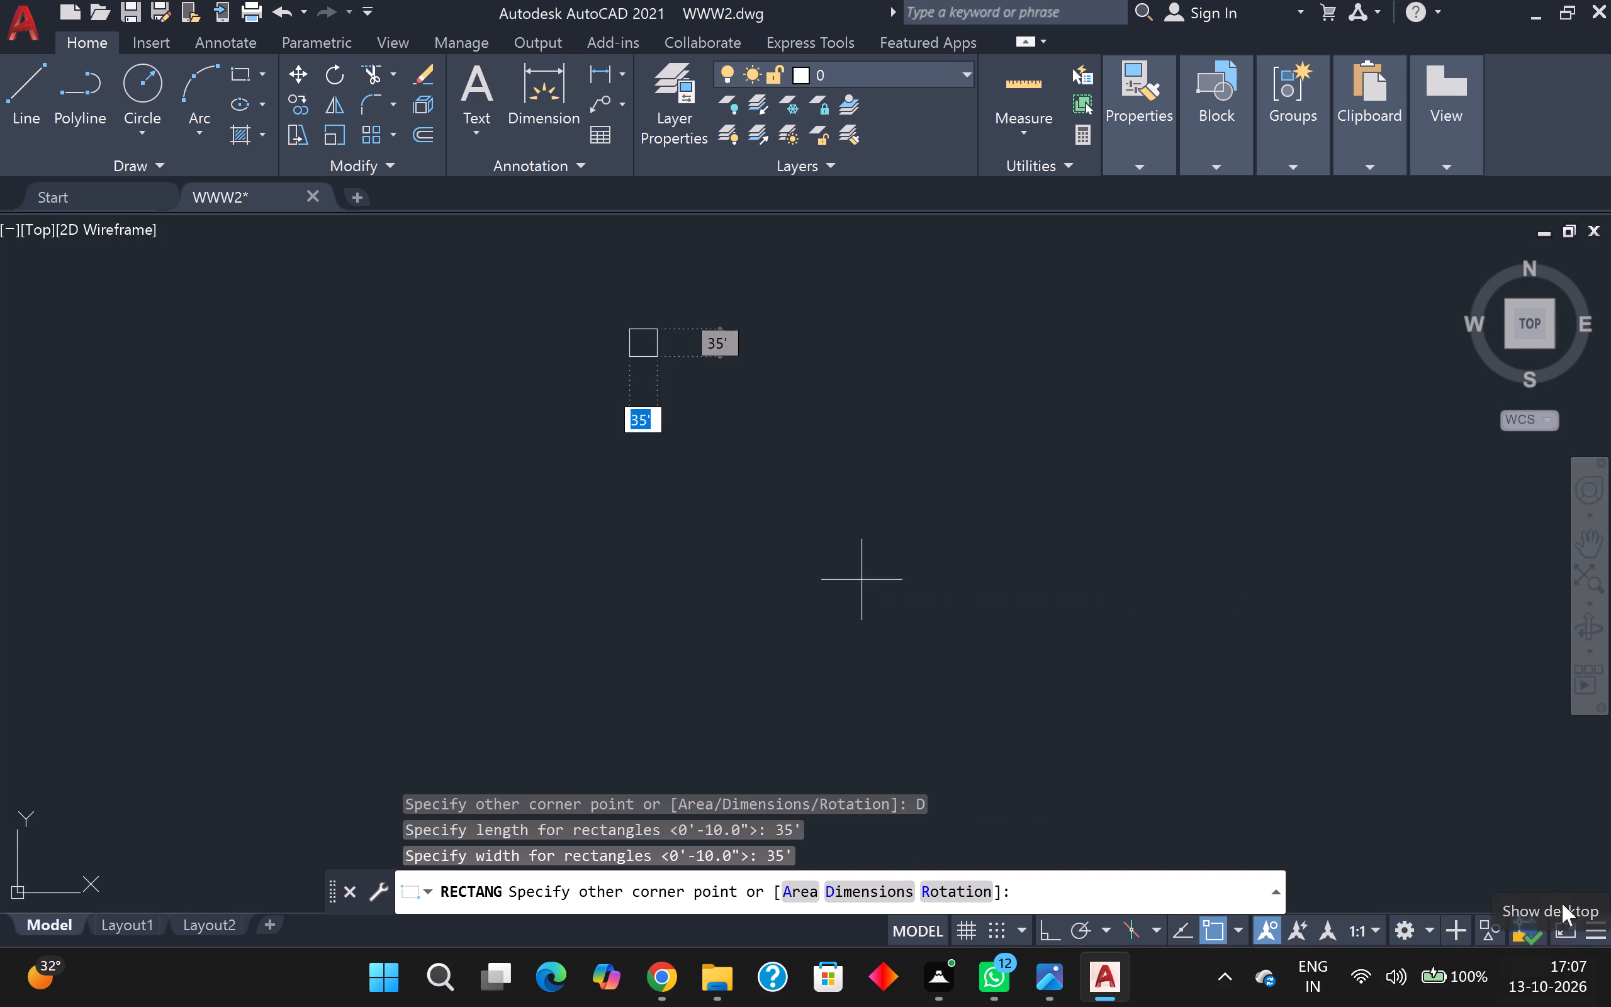
pyautogui.click(762, 461)
# Offset the 35' square inward by 9" to form the outer wall thickness.
pyautogui.scroll(-3, 743, 456)
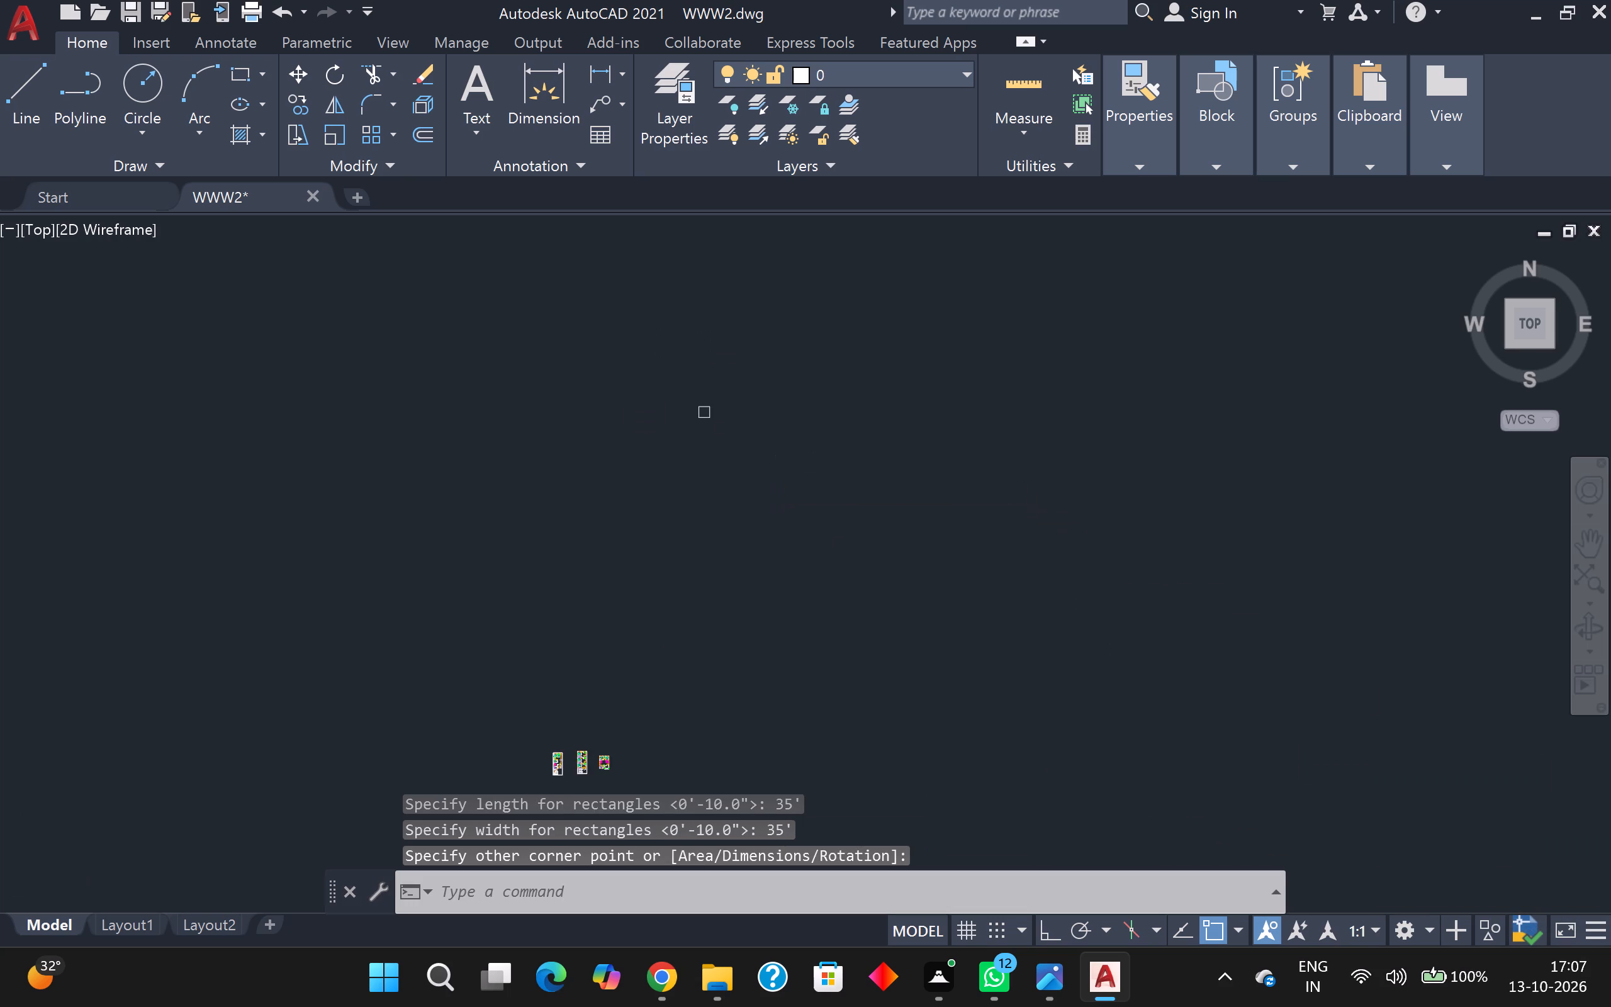
pyautogui.scroll(1, 700, 485)
pyautogui.scroll(2, 728, 425)
pyautogui.moveTo(732, 411); pyautogui.dragTo(740, 516, button='middle')
pyautogui.scroll(4, 702, 471)
pyautogui.scroll(2, 768, 444)
pyautogui.moveTo(768, 442); pyautogui.dragTo(709, 568, button='middle')
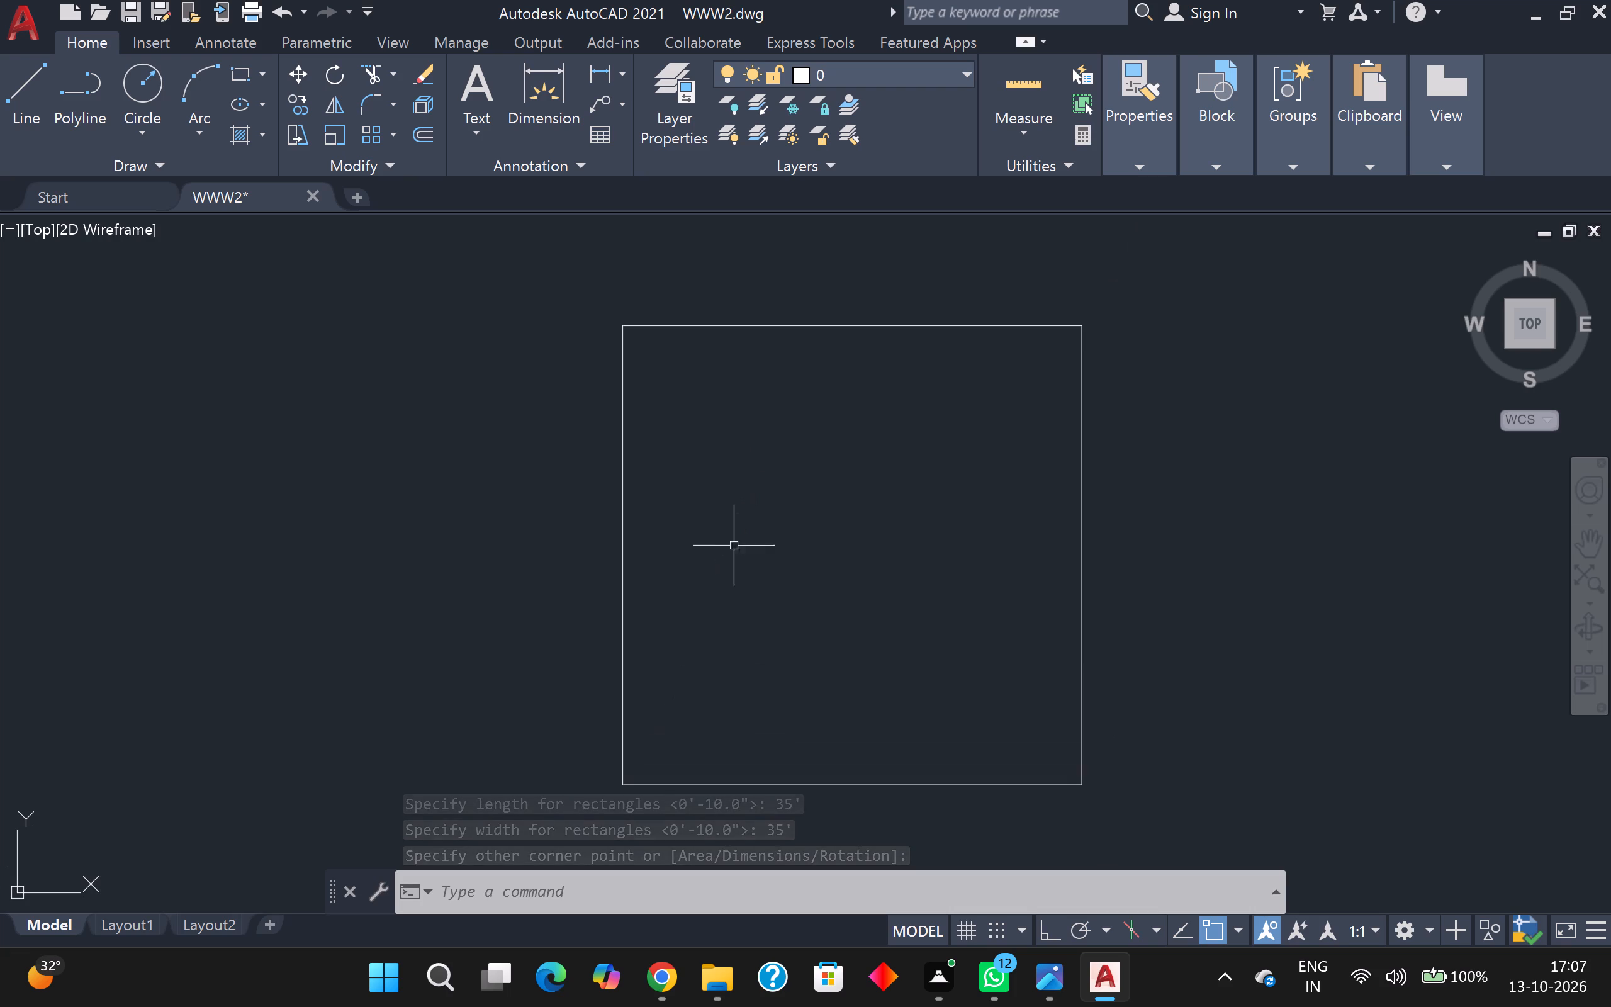
pyautogui.scroll(-1, 751, 537)
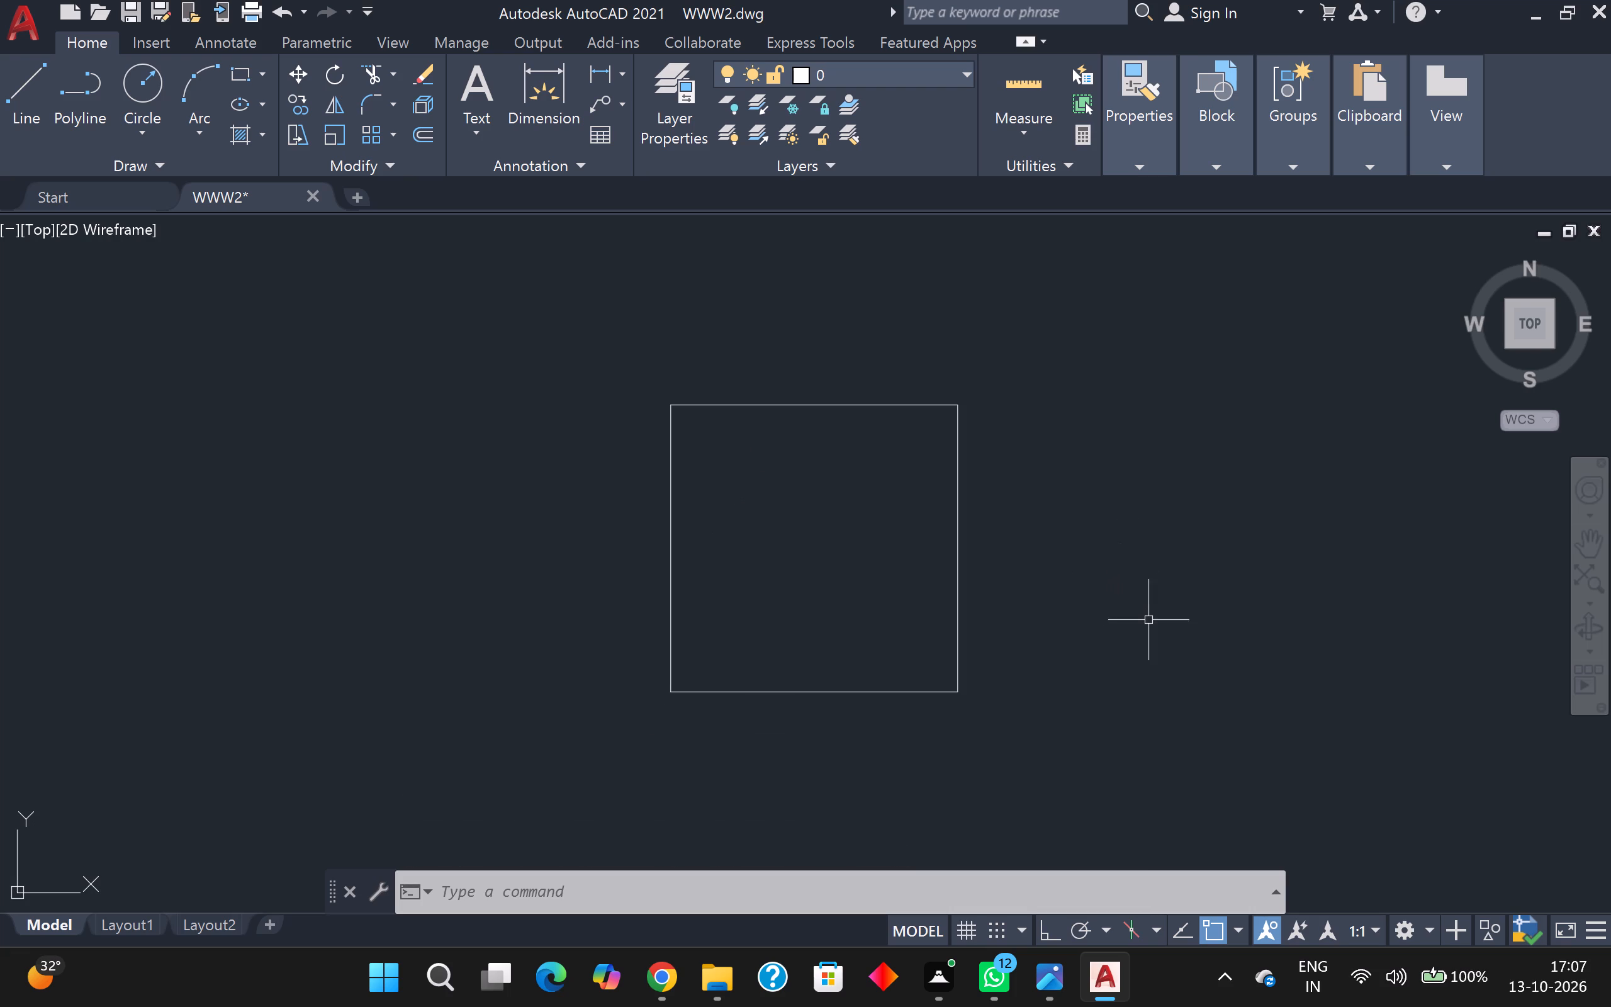
pyautogui.scroll(1, 1021, 583)
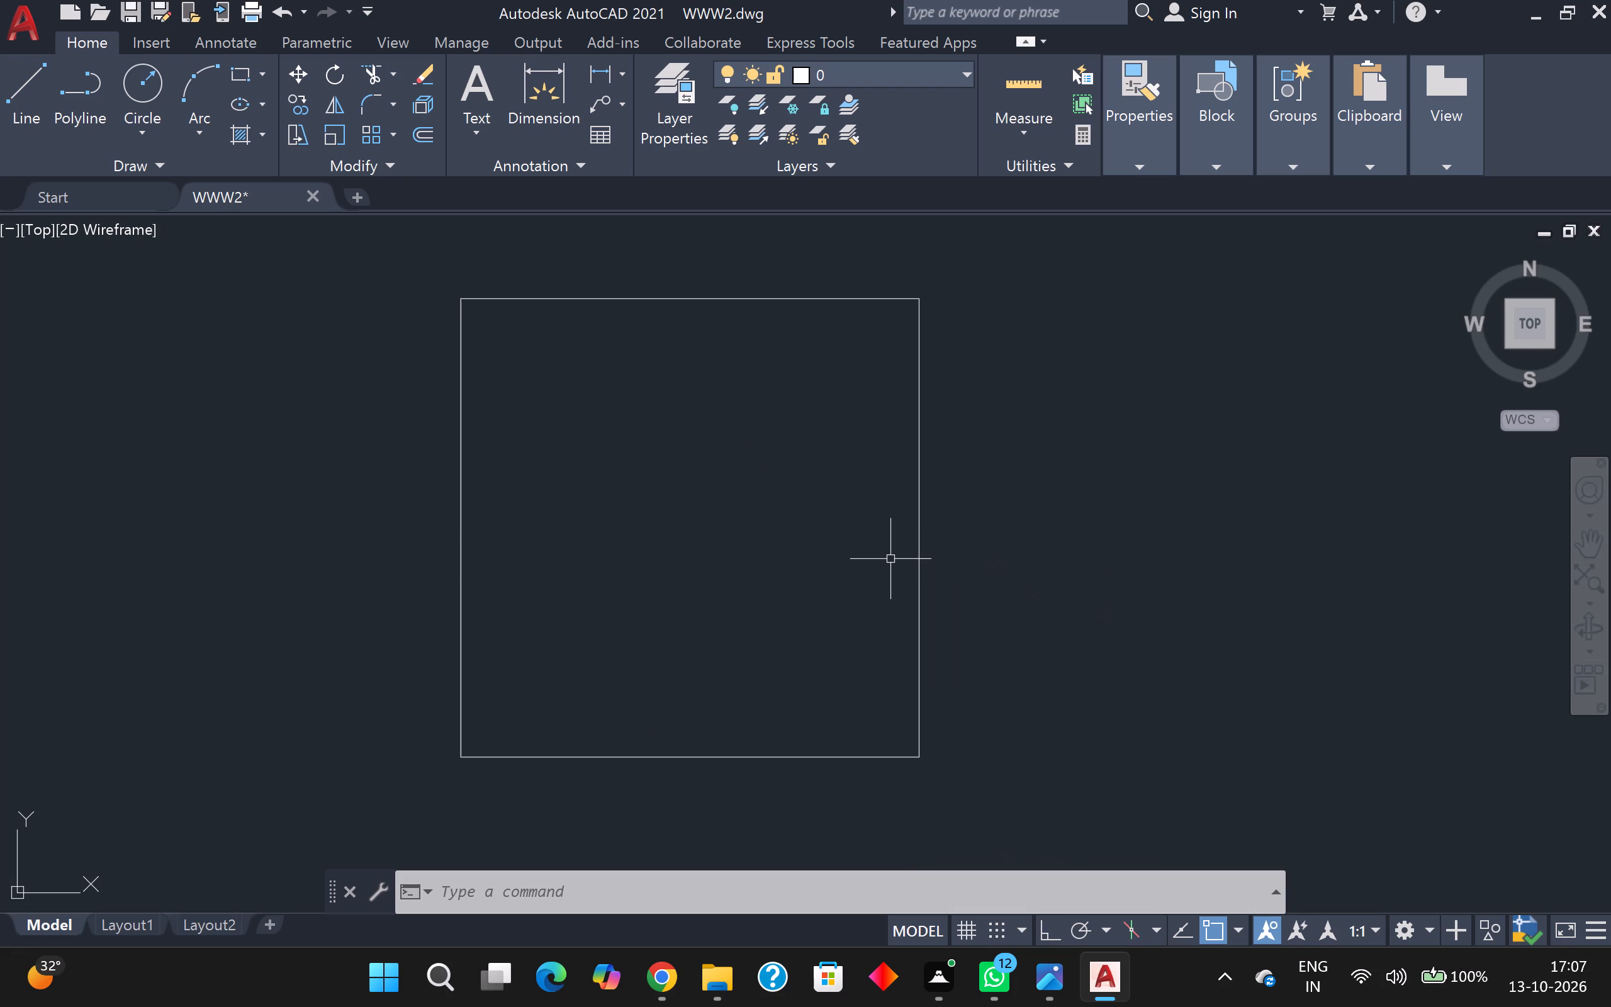
pyautogui.press('o')
pyautogui.press('Return')
pyautogui.press('Return')
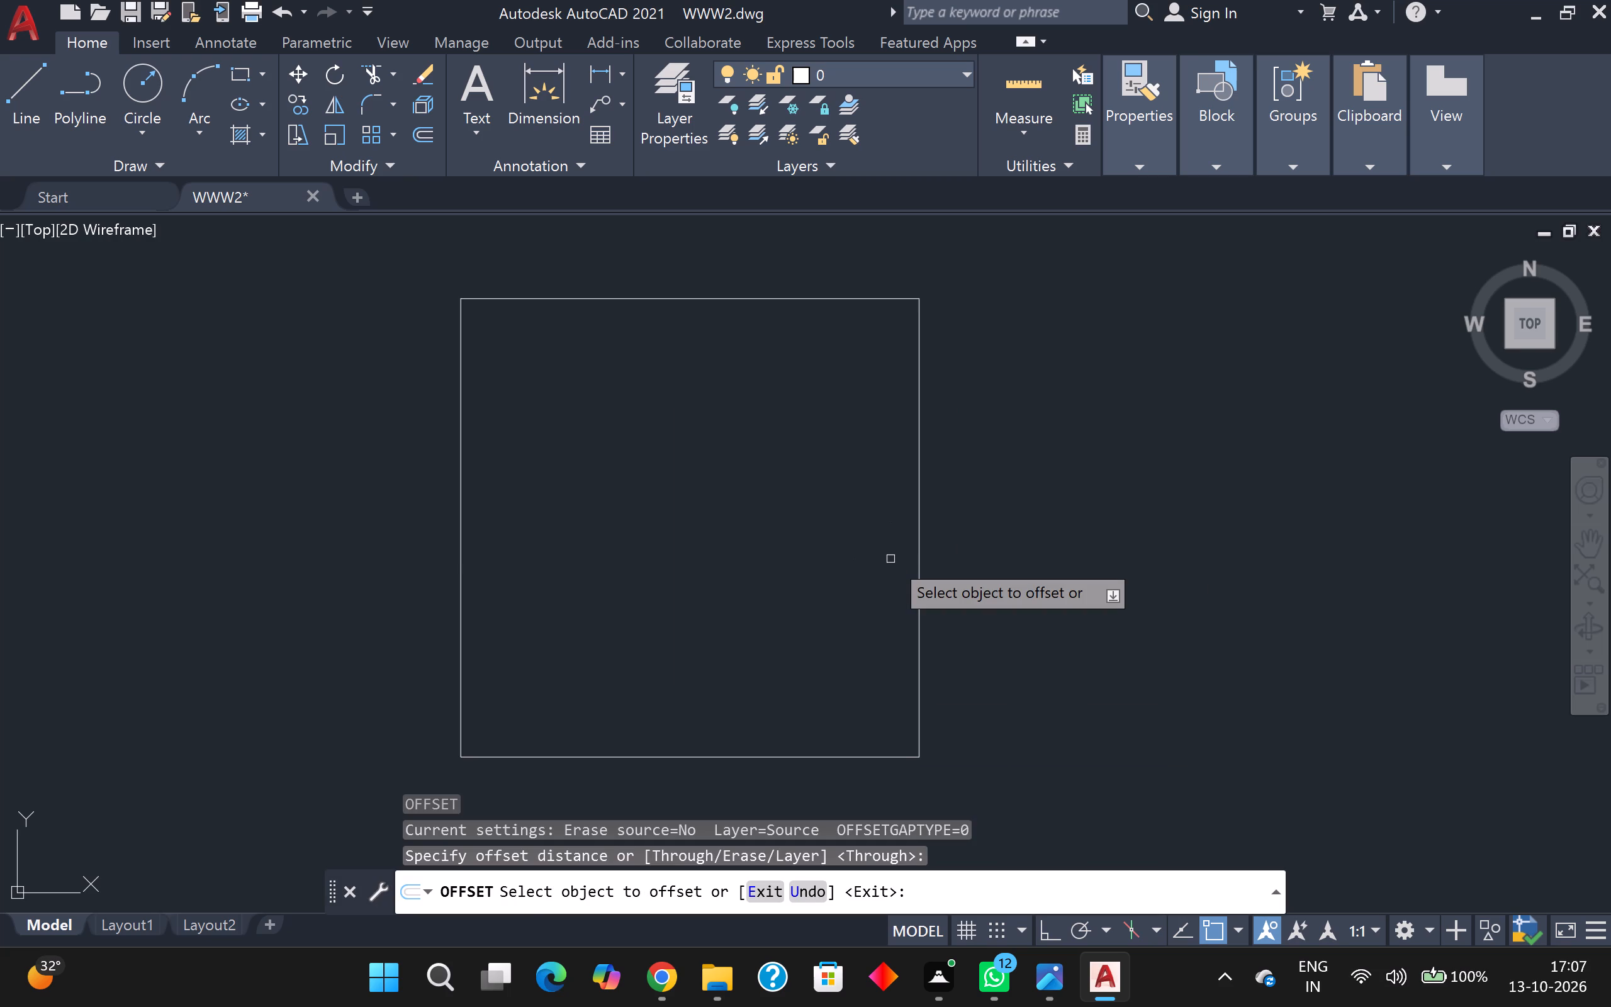
pyautogui.click(923, 532)
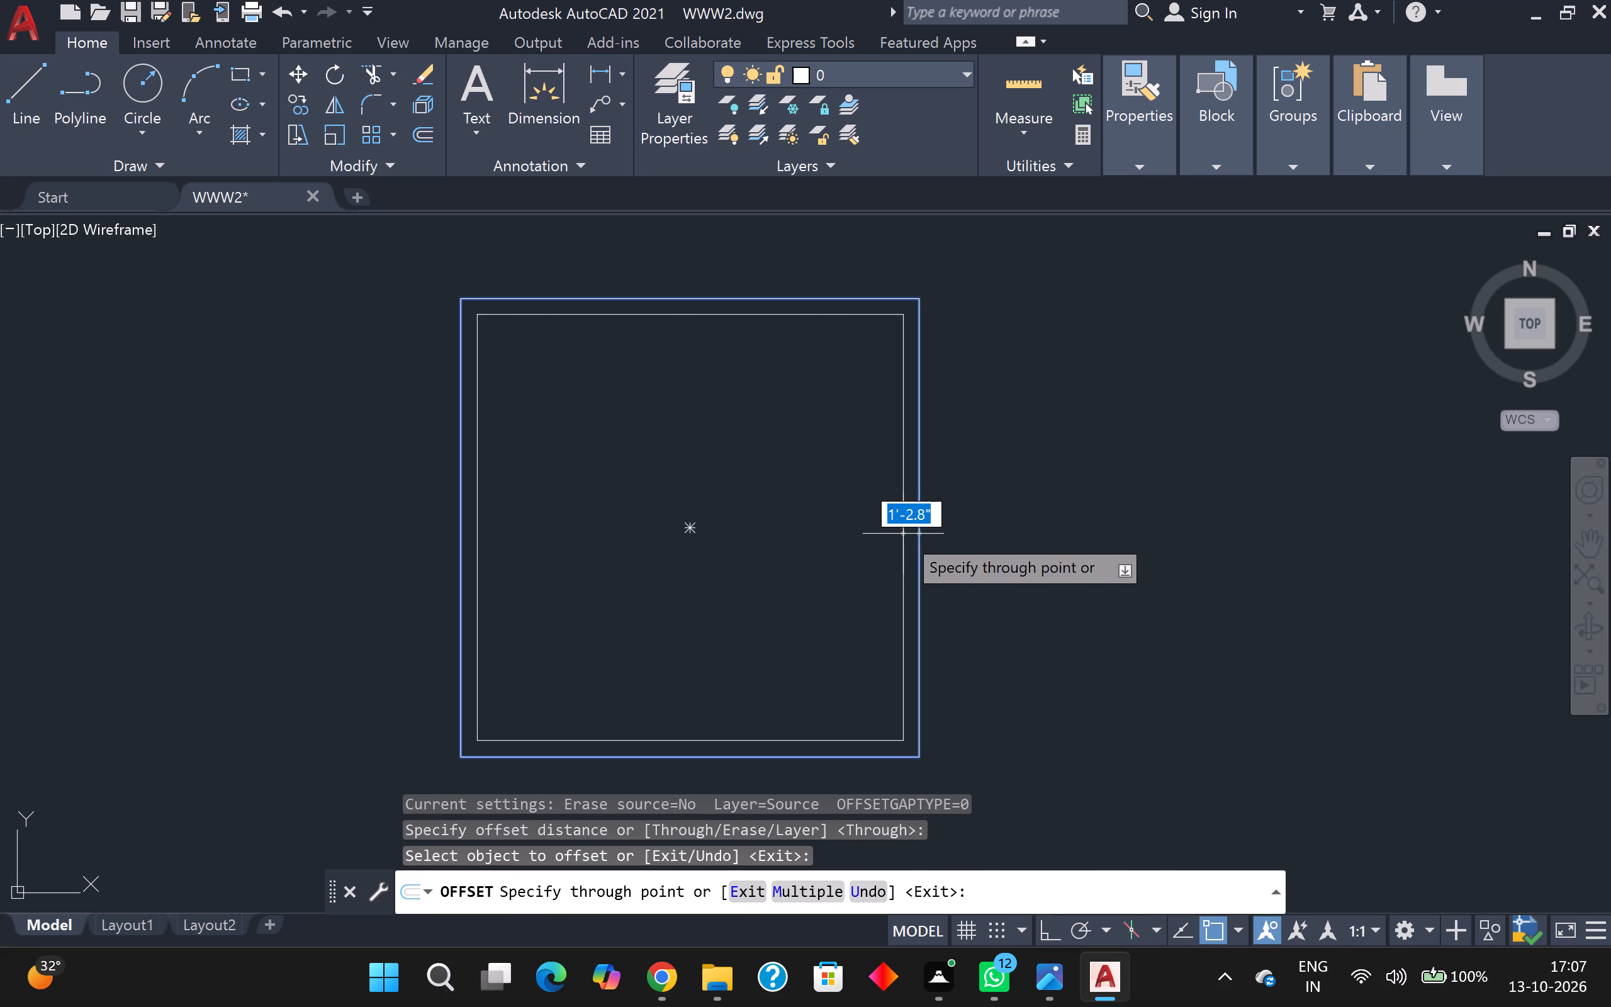
pyautogui.press('9')
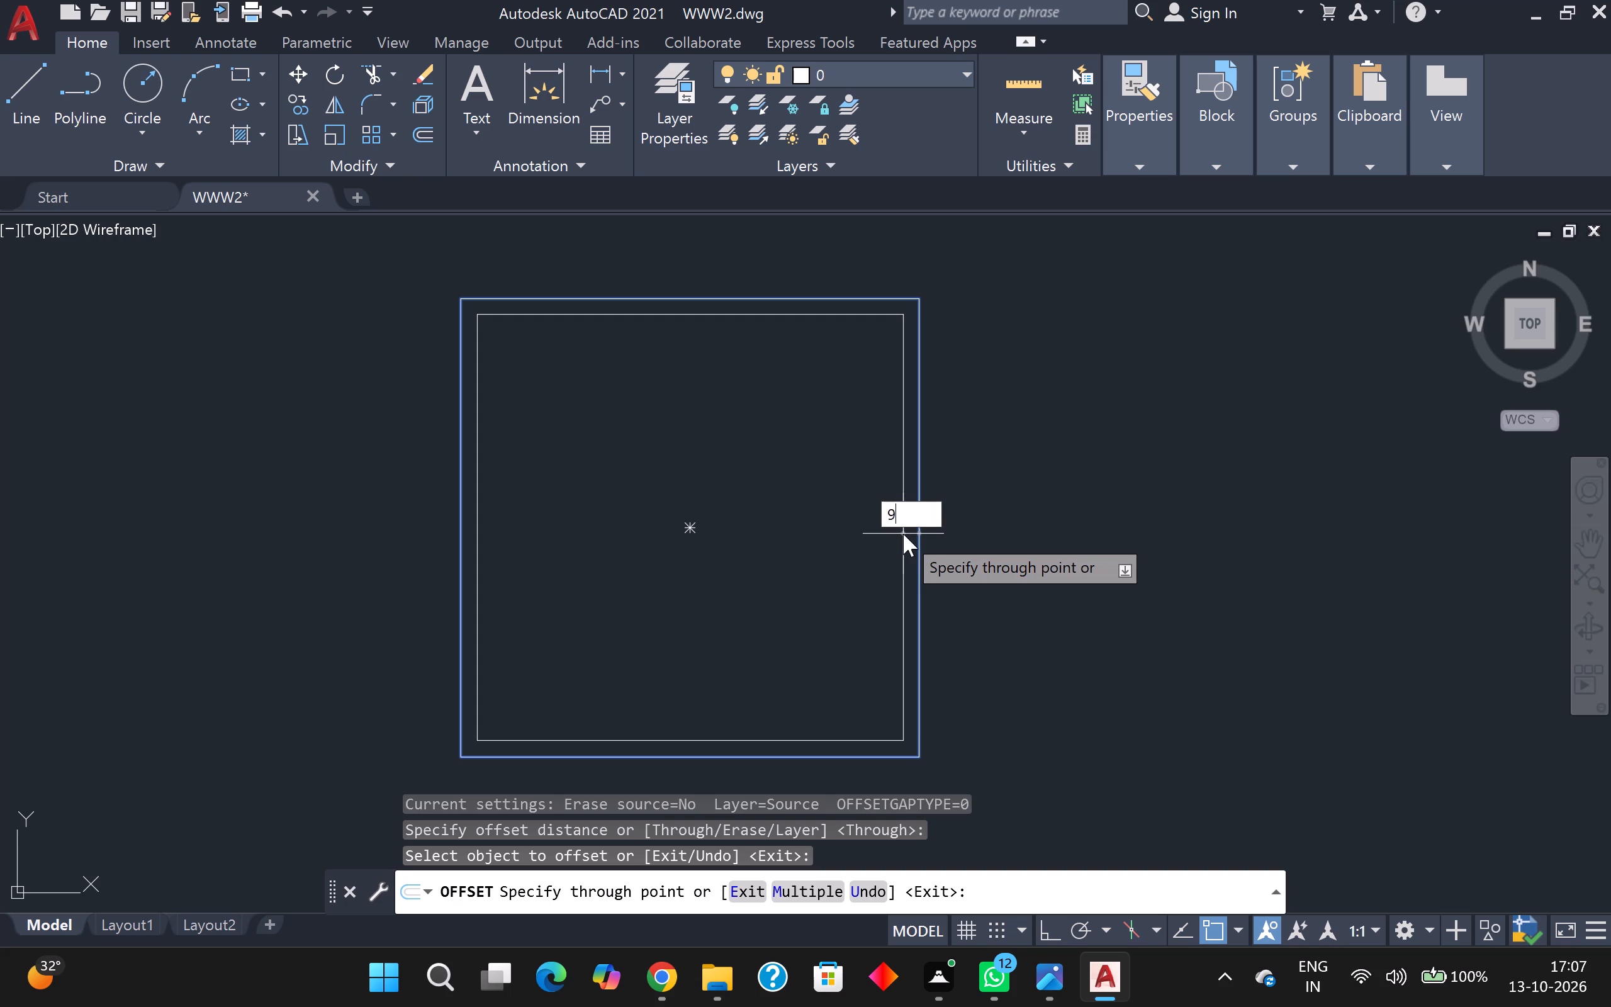
pyautogui.hotkey('shift', '"')
pyautogui.press('Return')
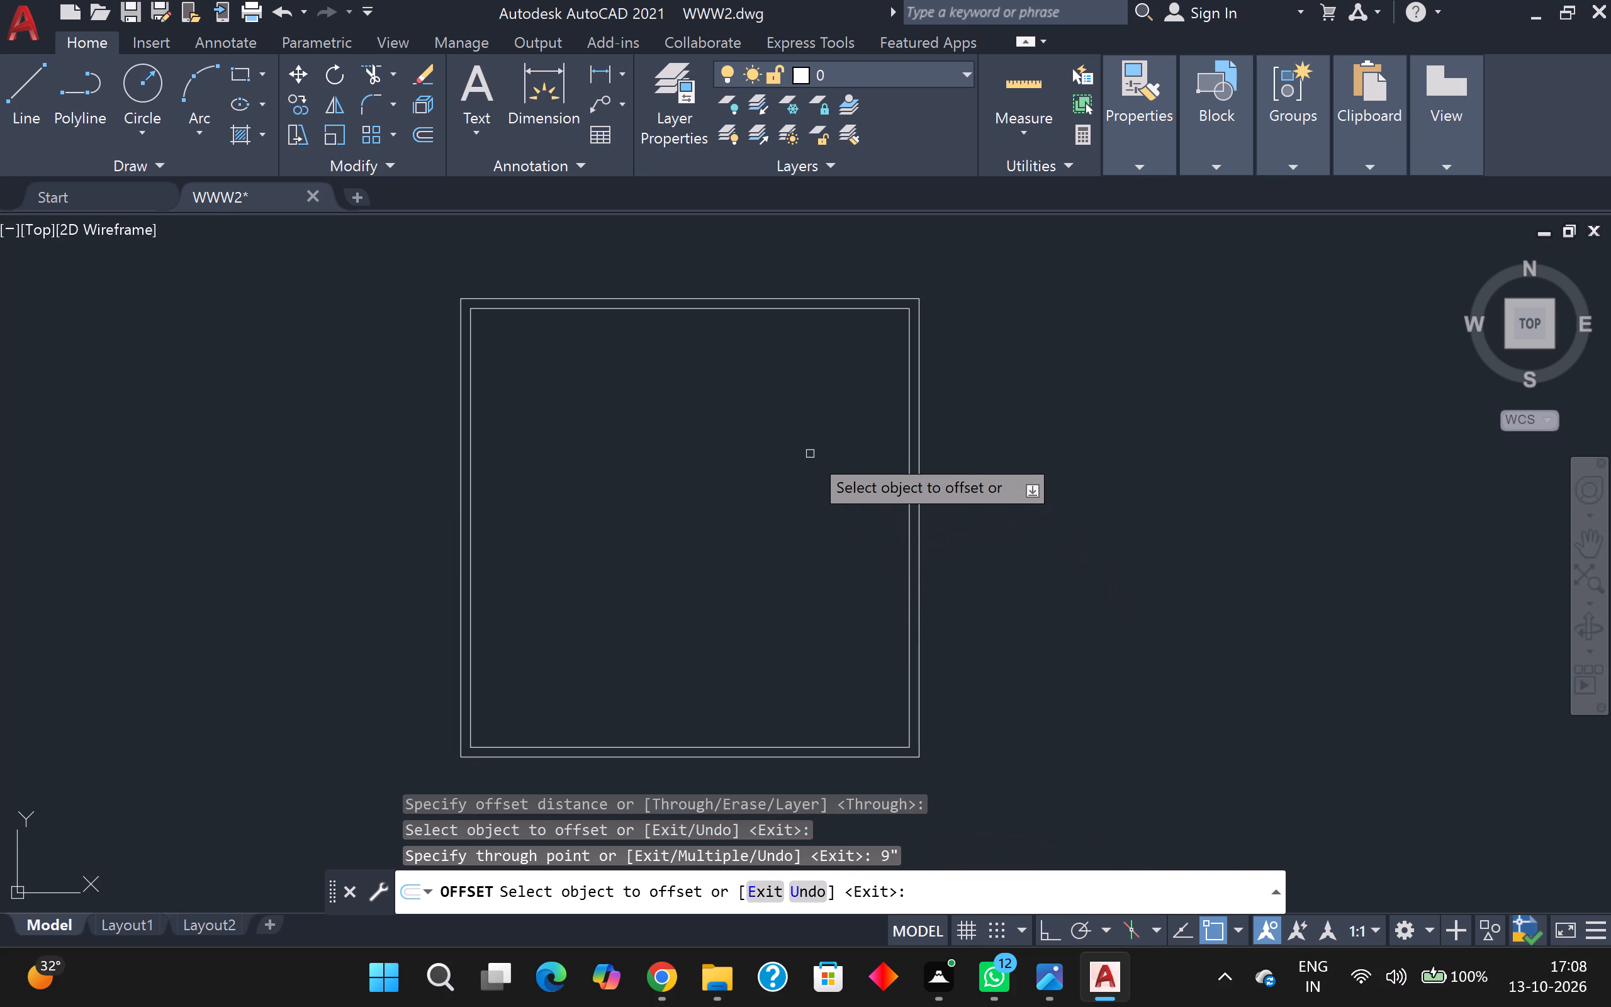
pyautogui.press('Escape')
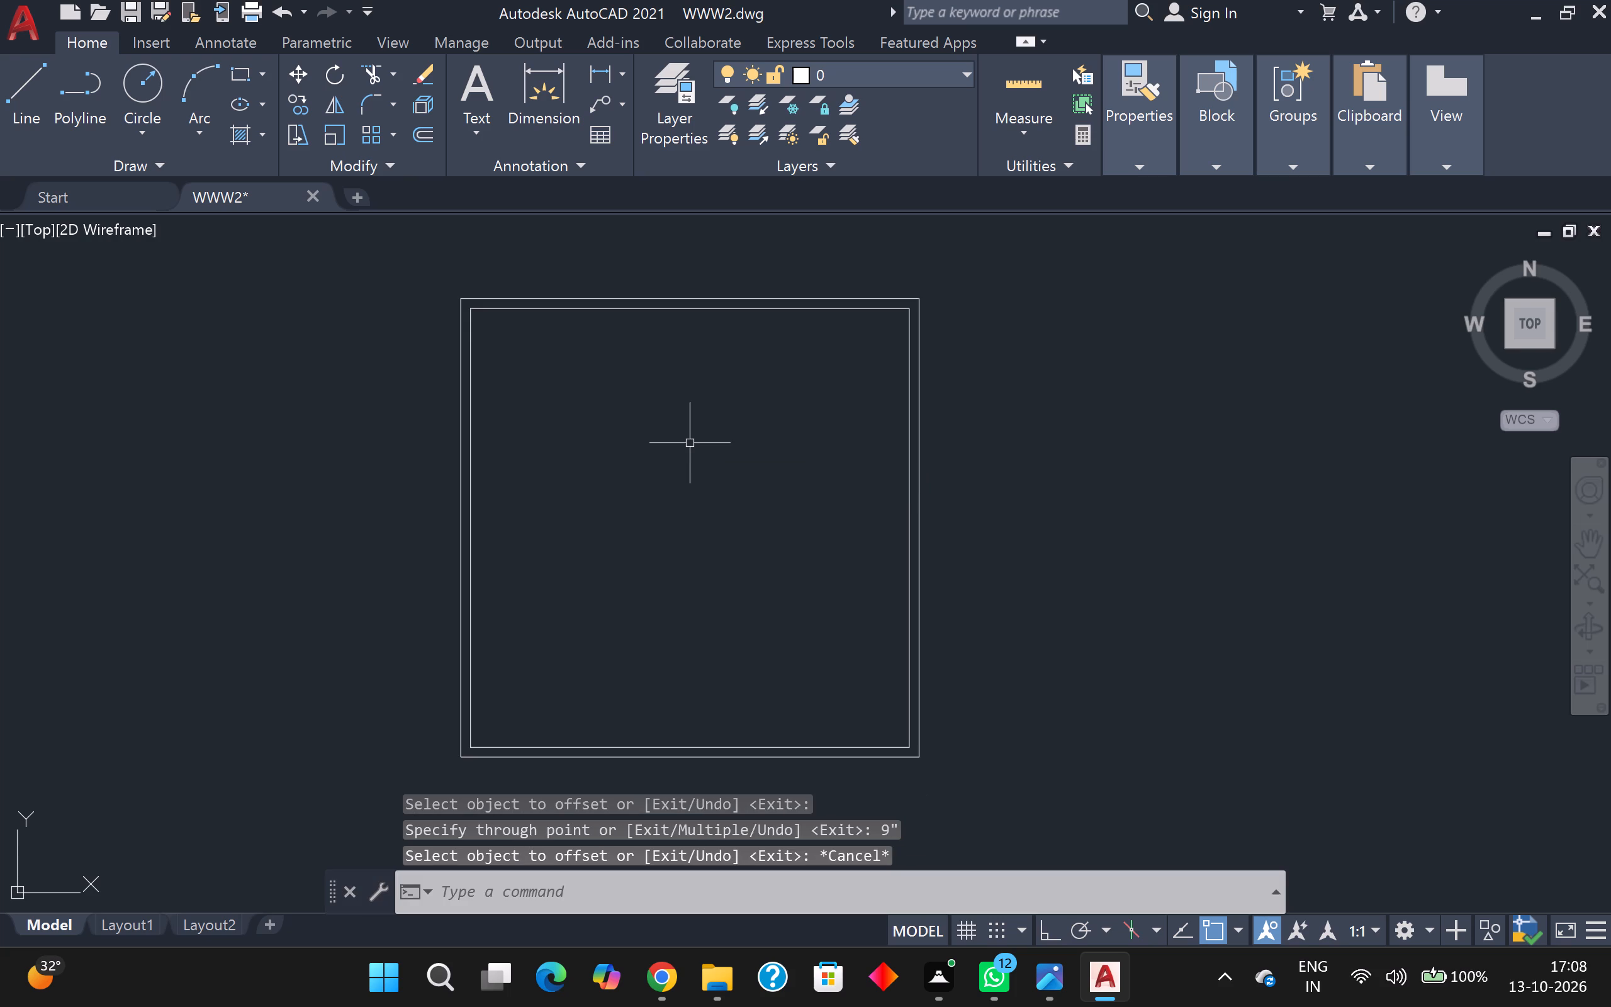
pyautogui.press('o')
pyautogui.press('Escape')
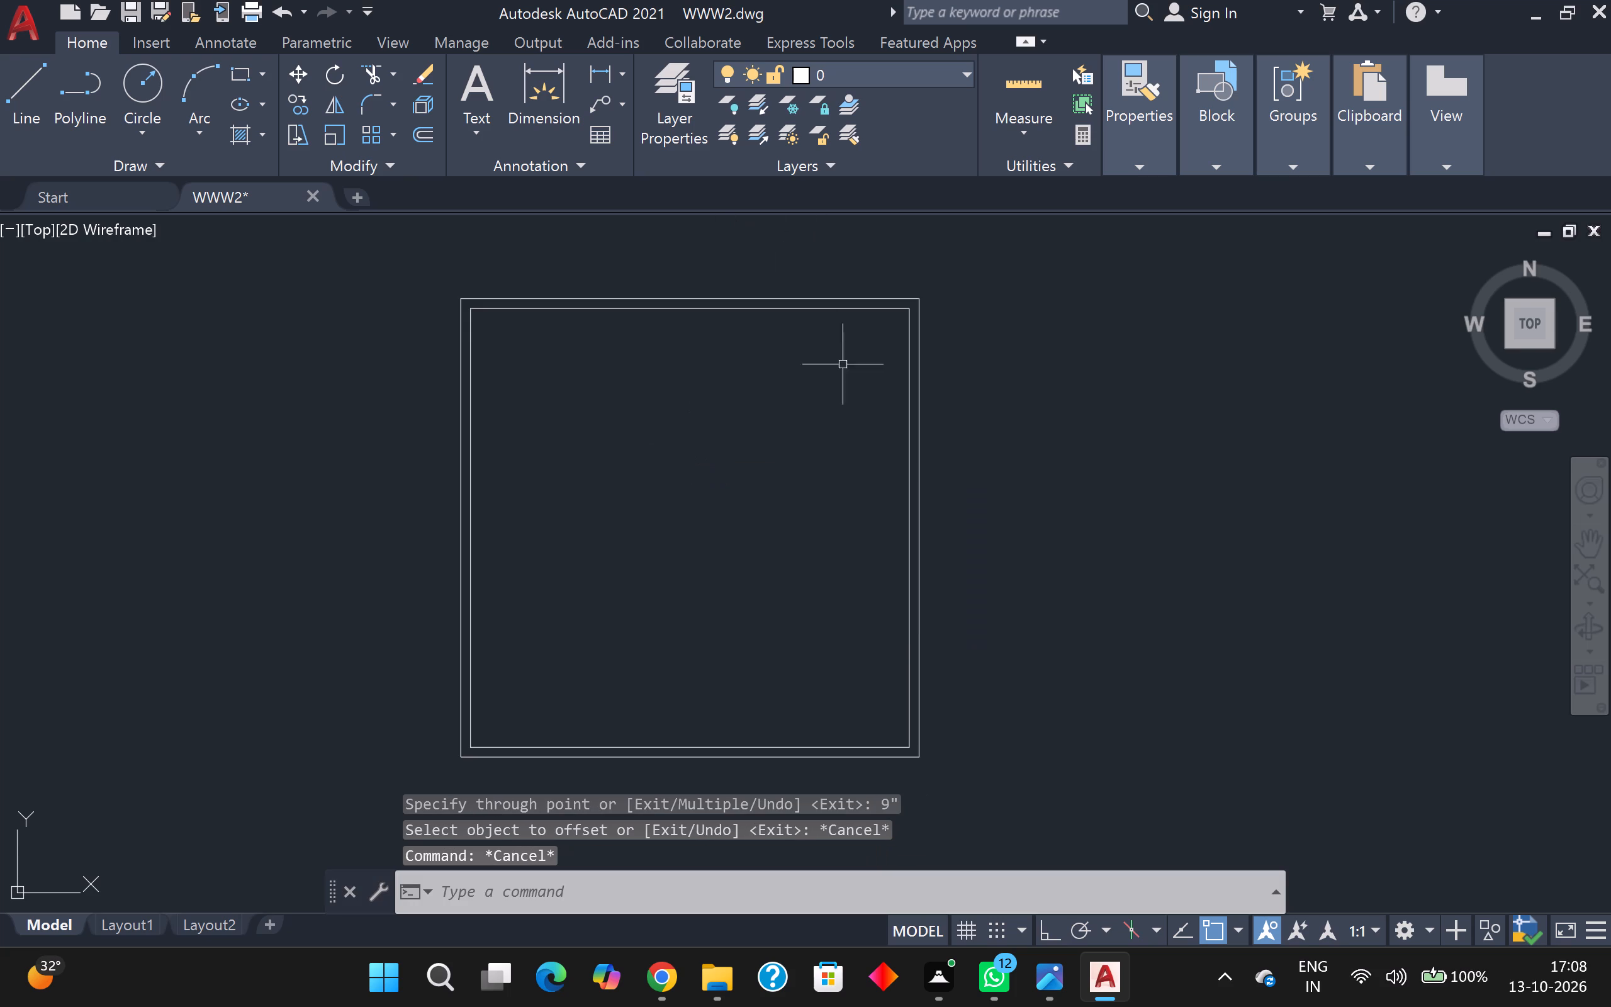
# Explode the inner square into separate lines.
pyautogui.click(912, 444)
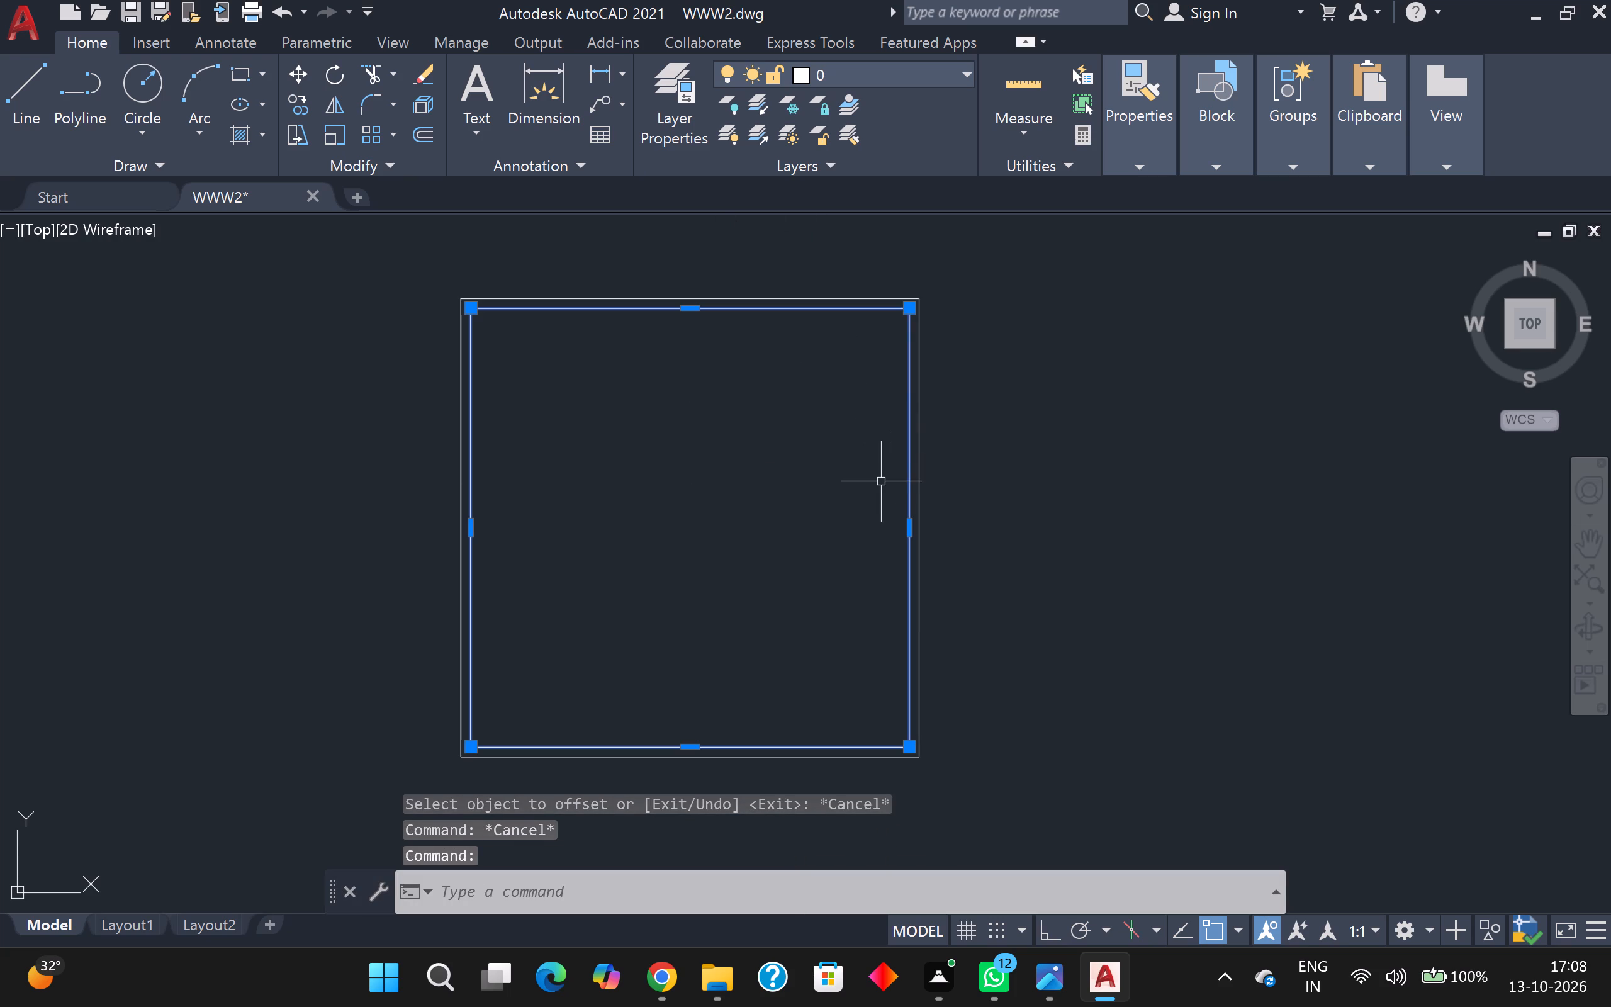
pyautogui.press('x')
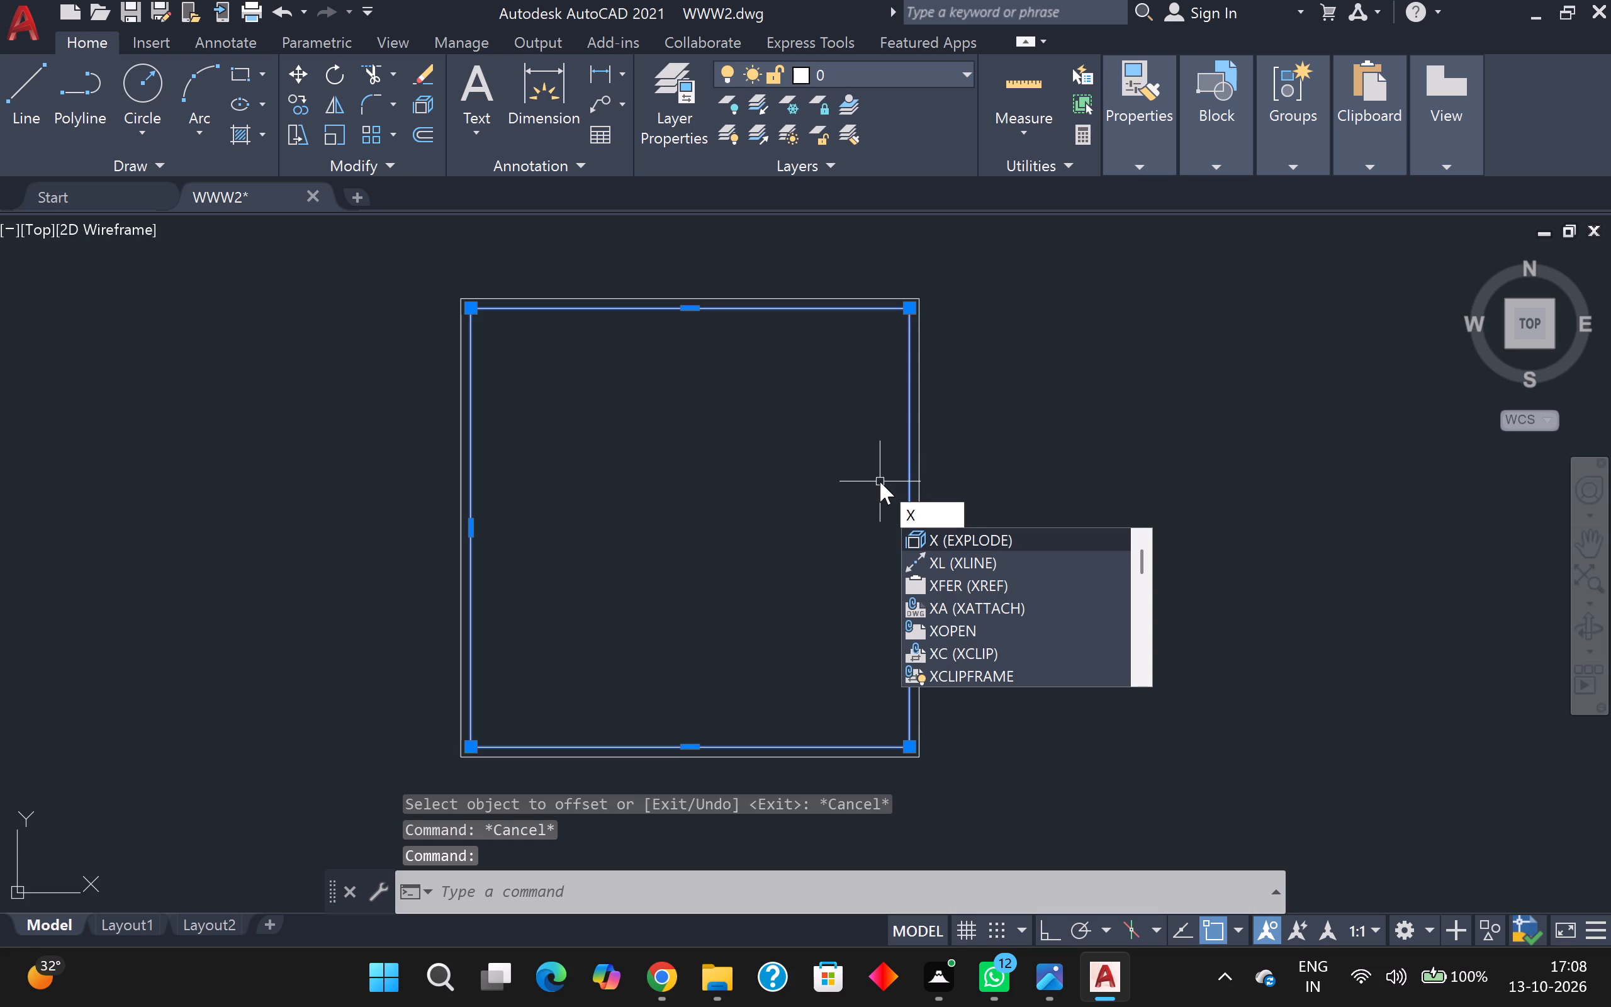
pyautogui.press('Return')
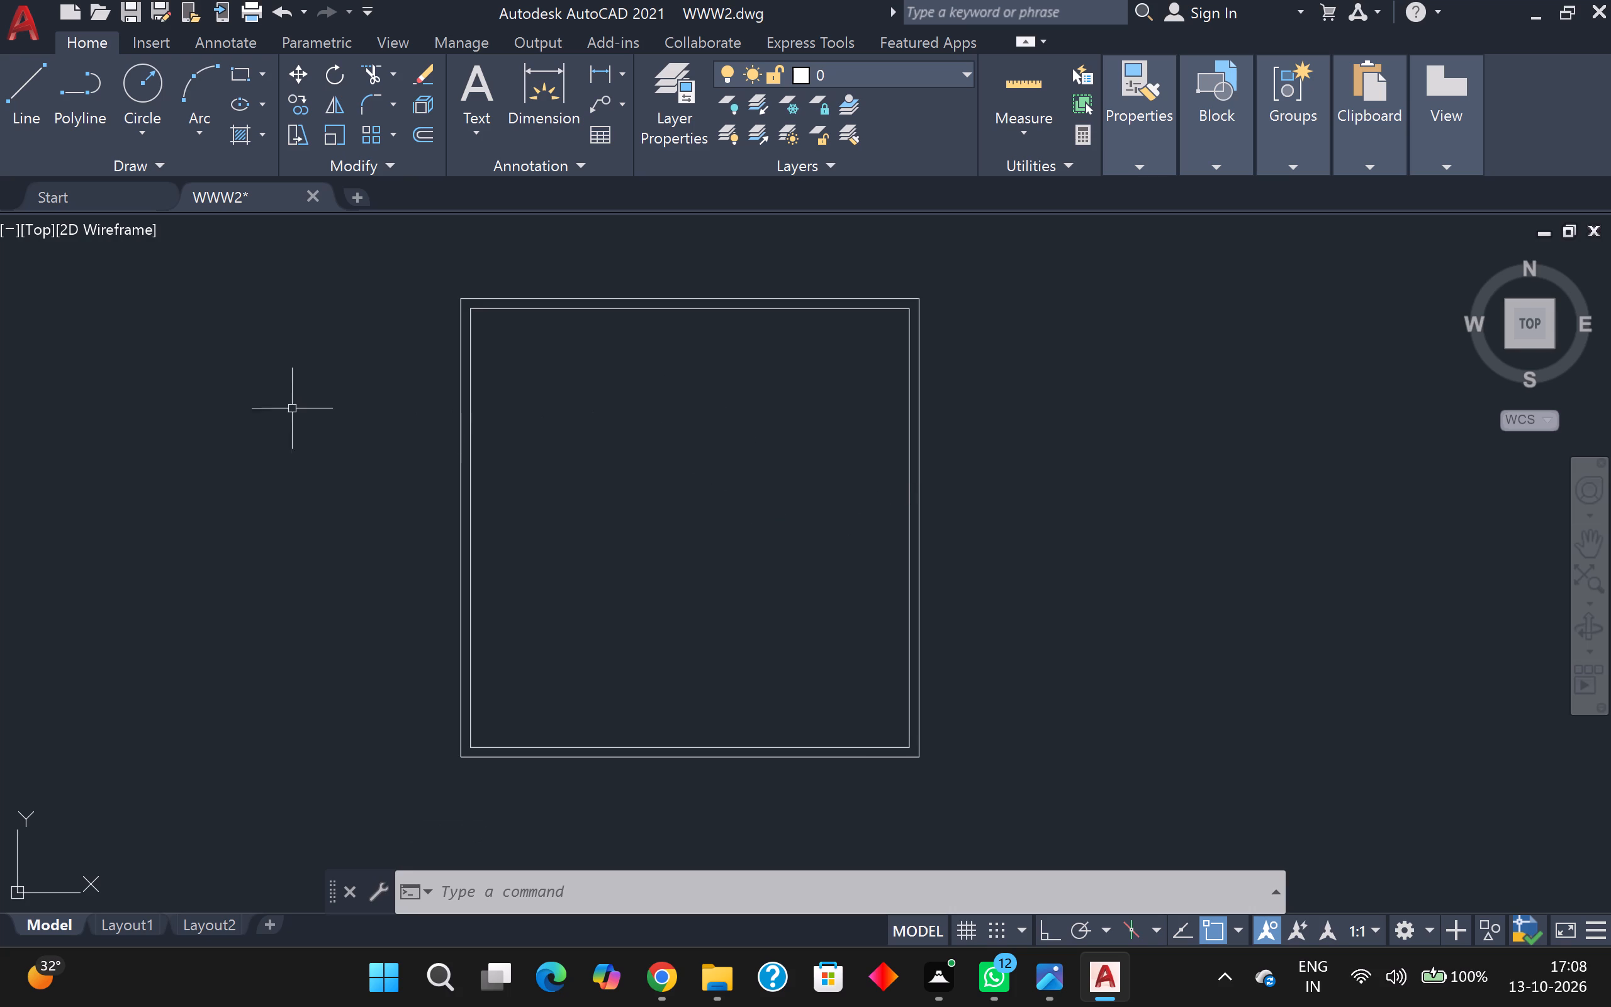
# Offset the left inner wall line 11' into the plan.
pyautogui.press('o')
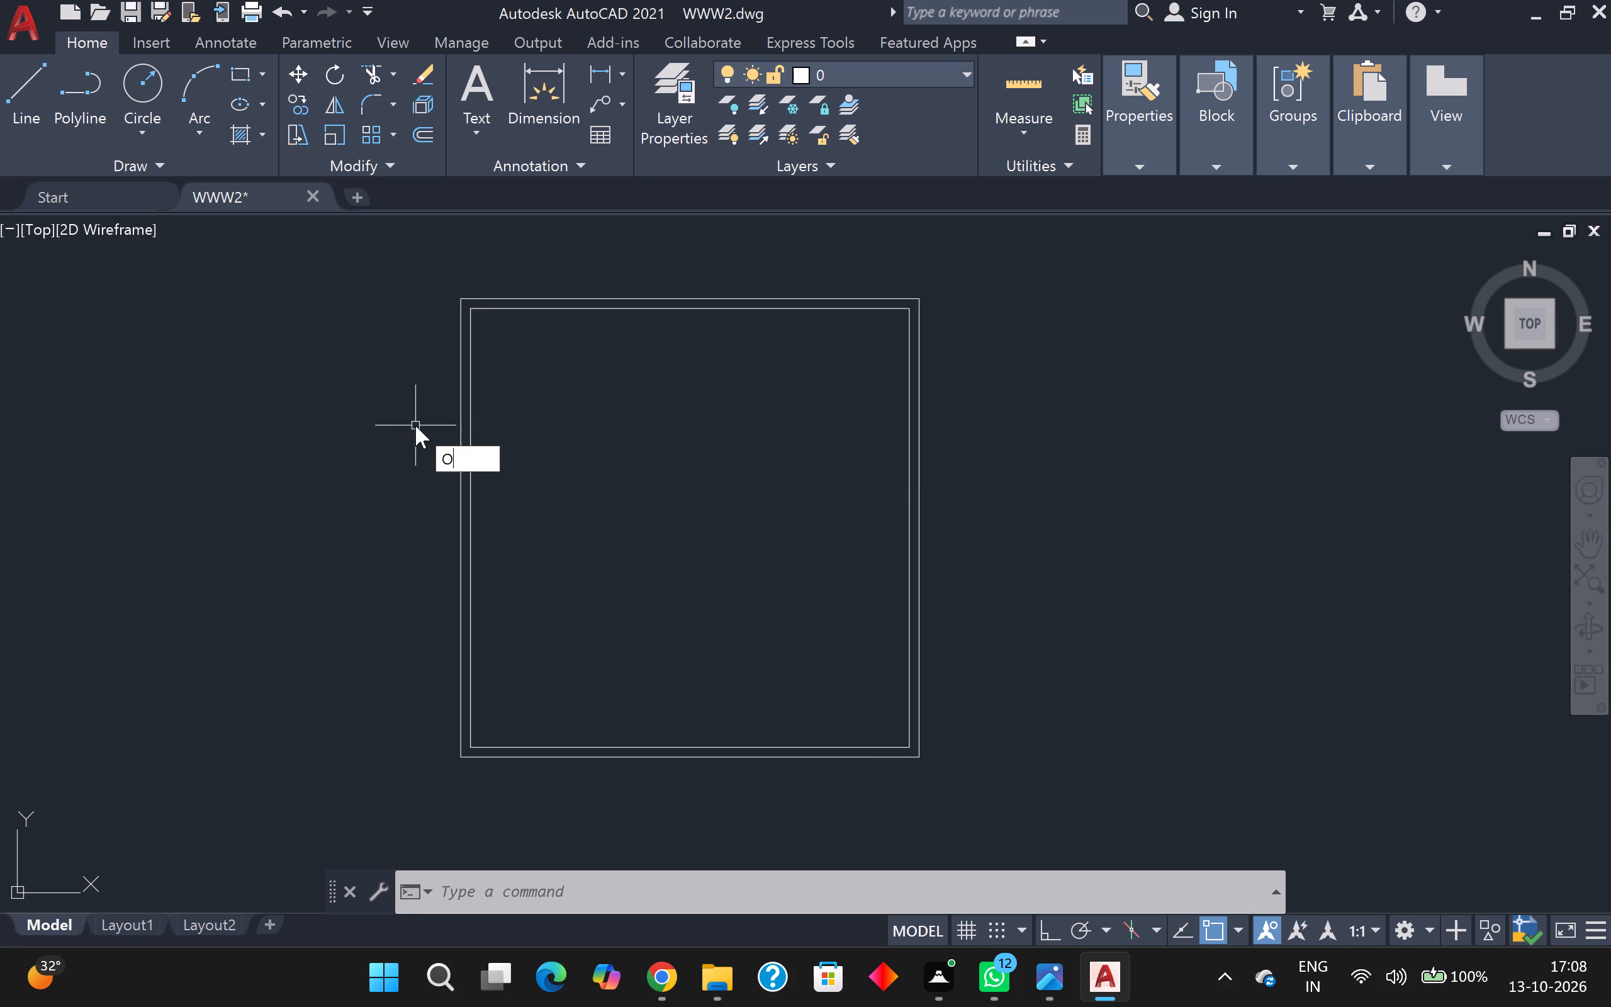
pyautogui.press('Return')
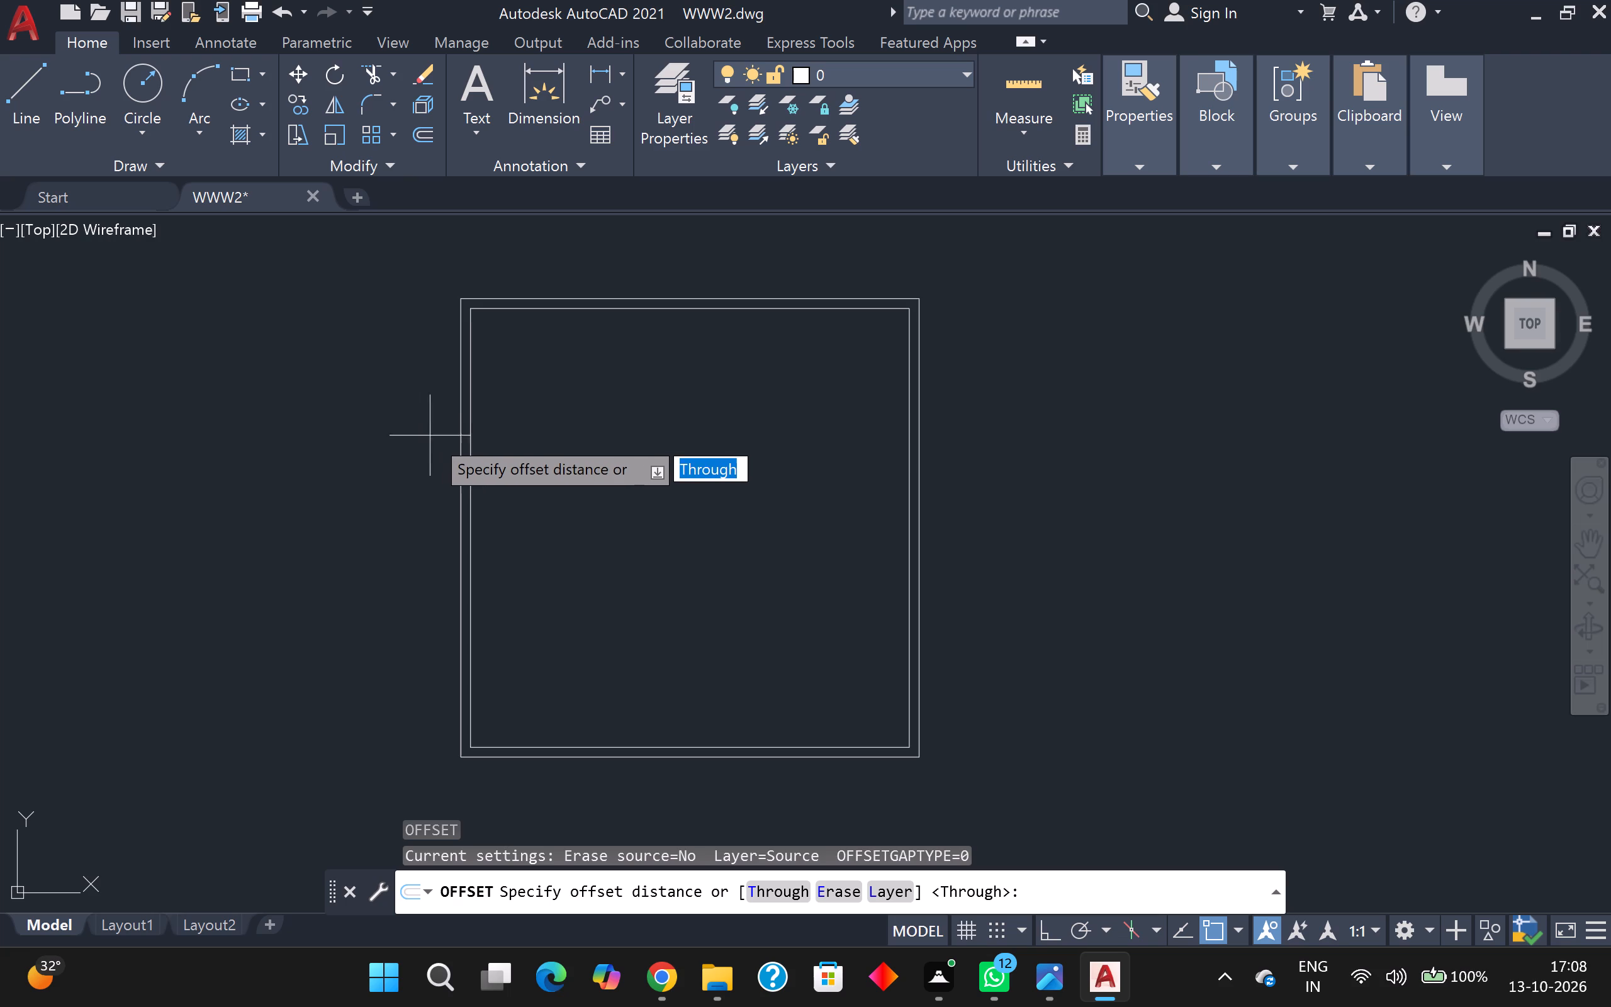
pyautogui.press('Return')
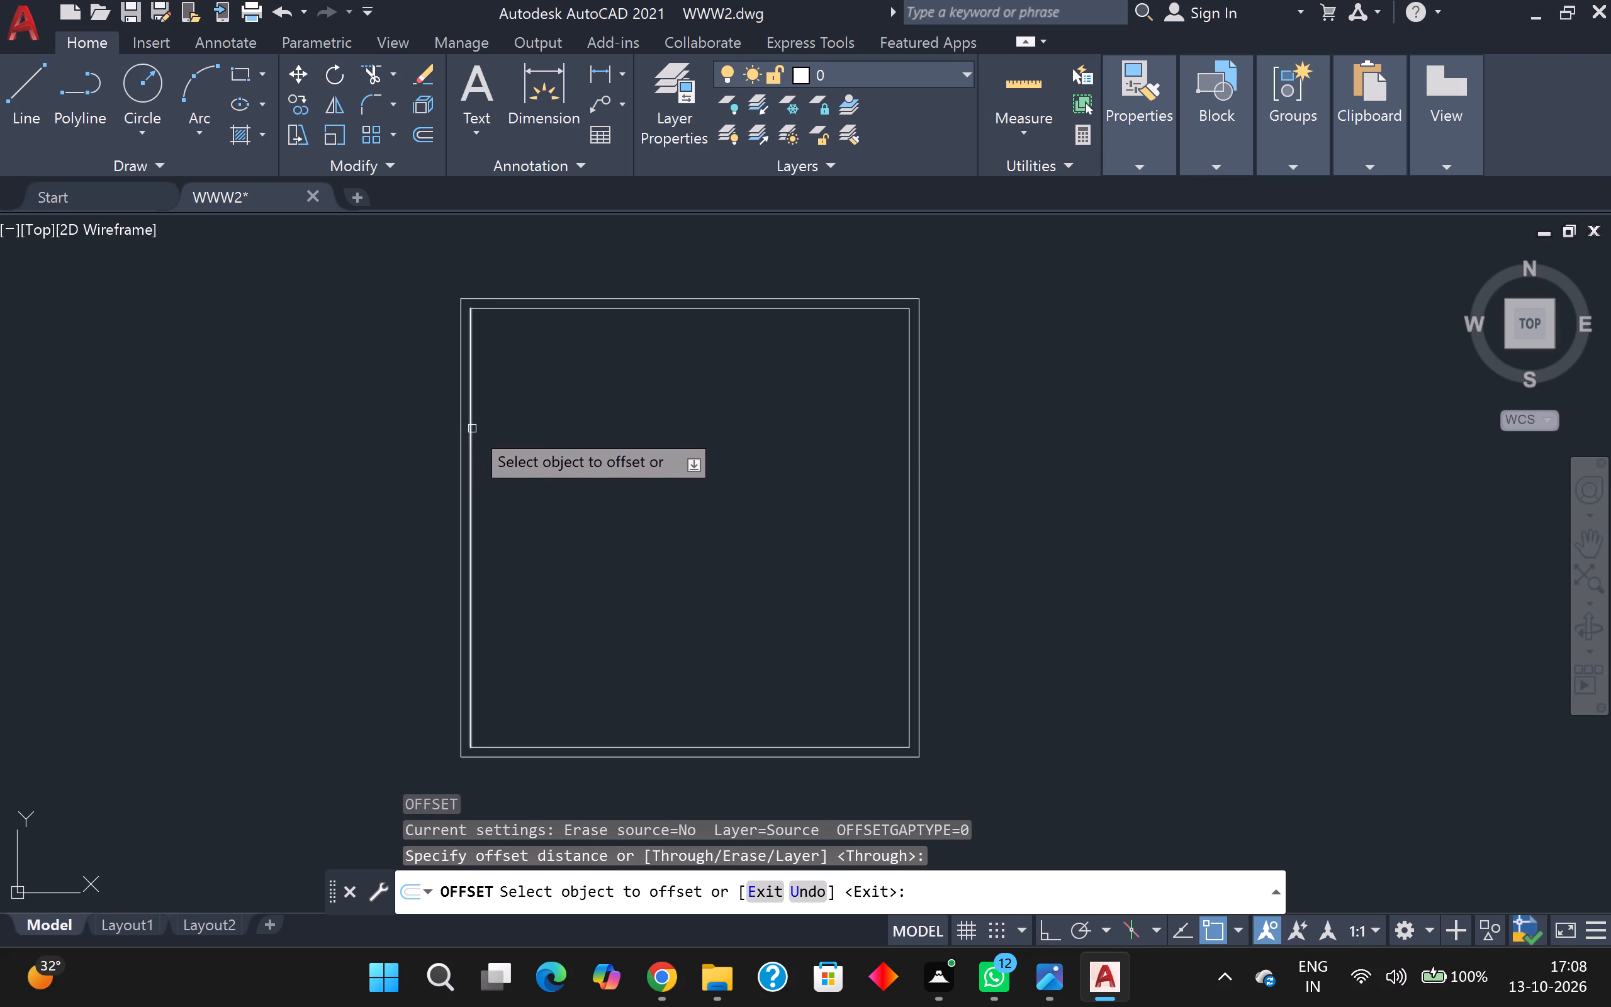
pyautogui.click(471, 428)
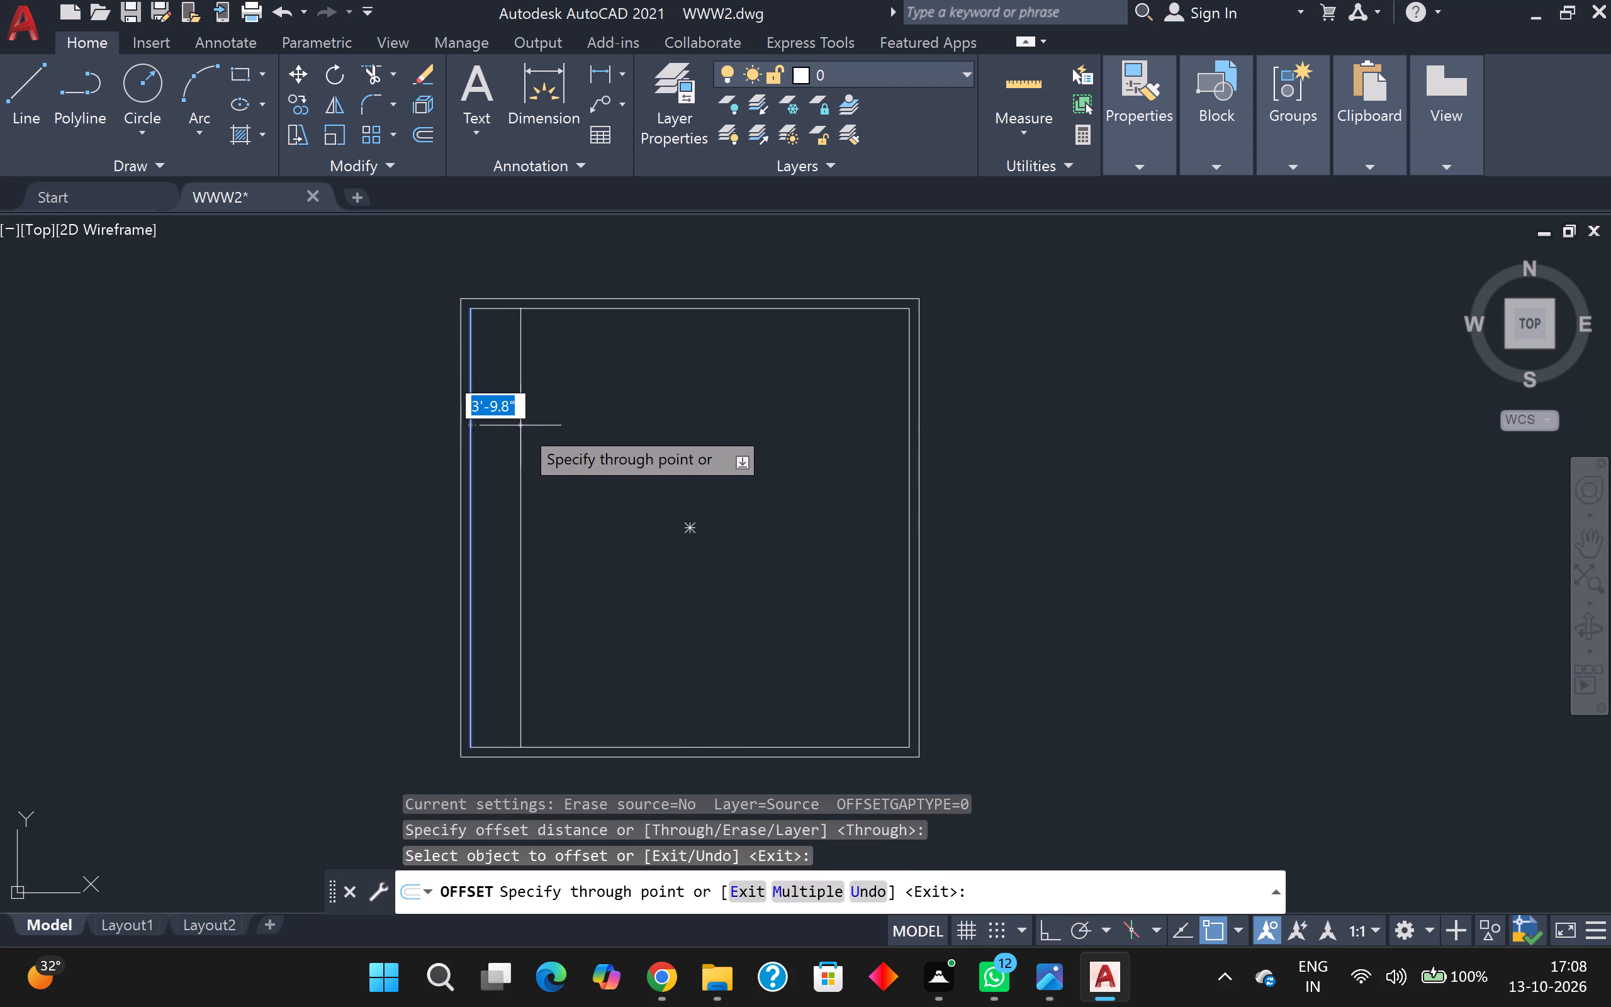
pyautogui.write('11')
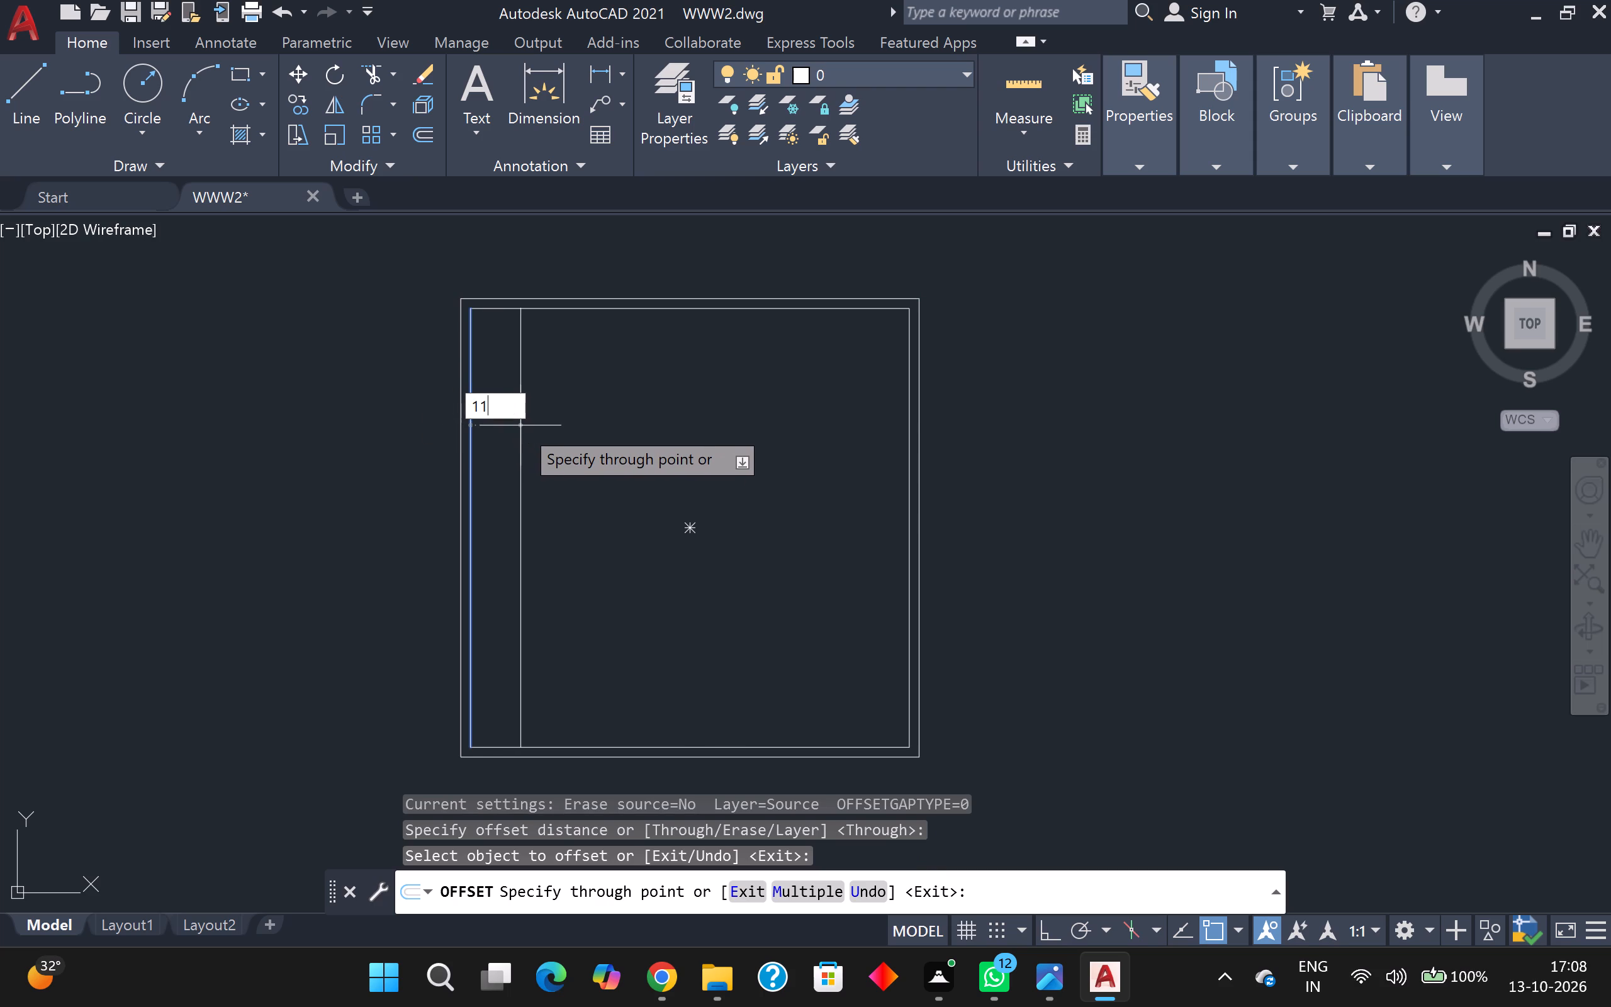
pyautogui.press("'")
pyautogui.press('Return')
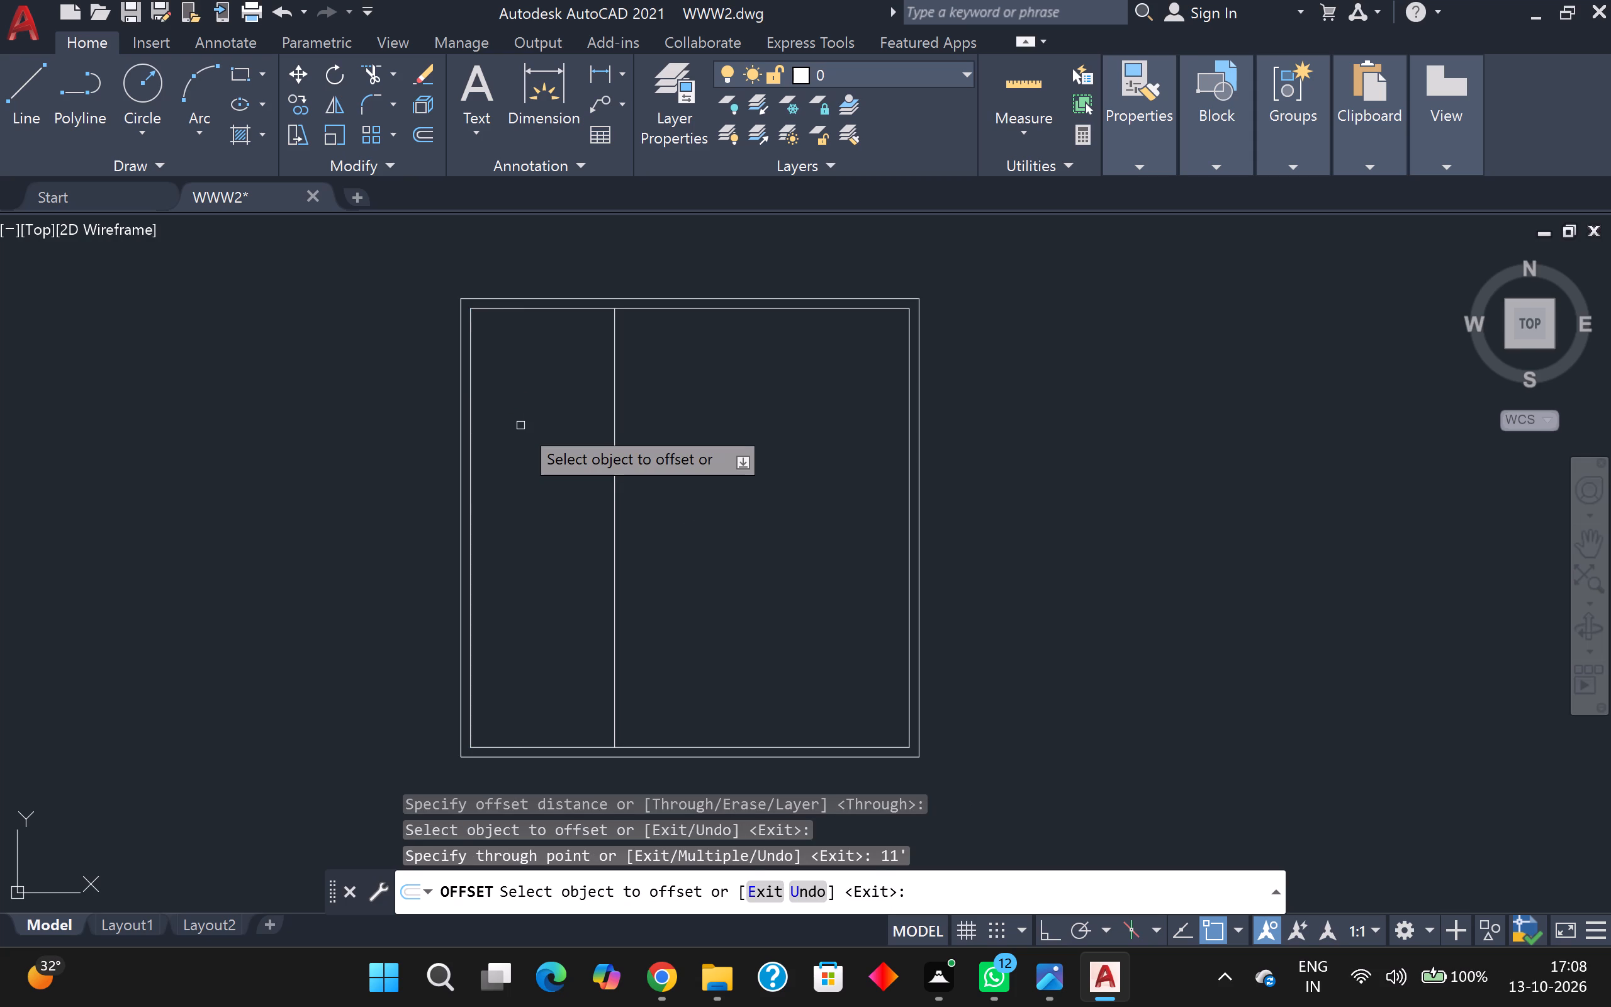
# Offset the top inner wall line 16' down into the plan.
pyautogui.click(558, 306)
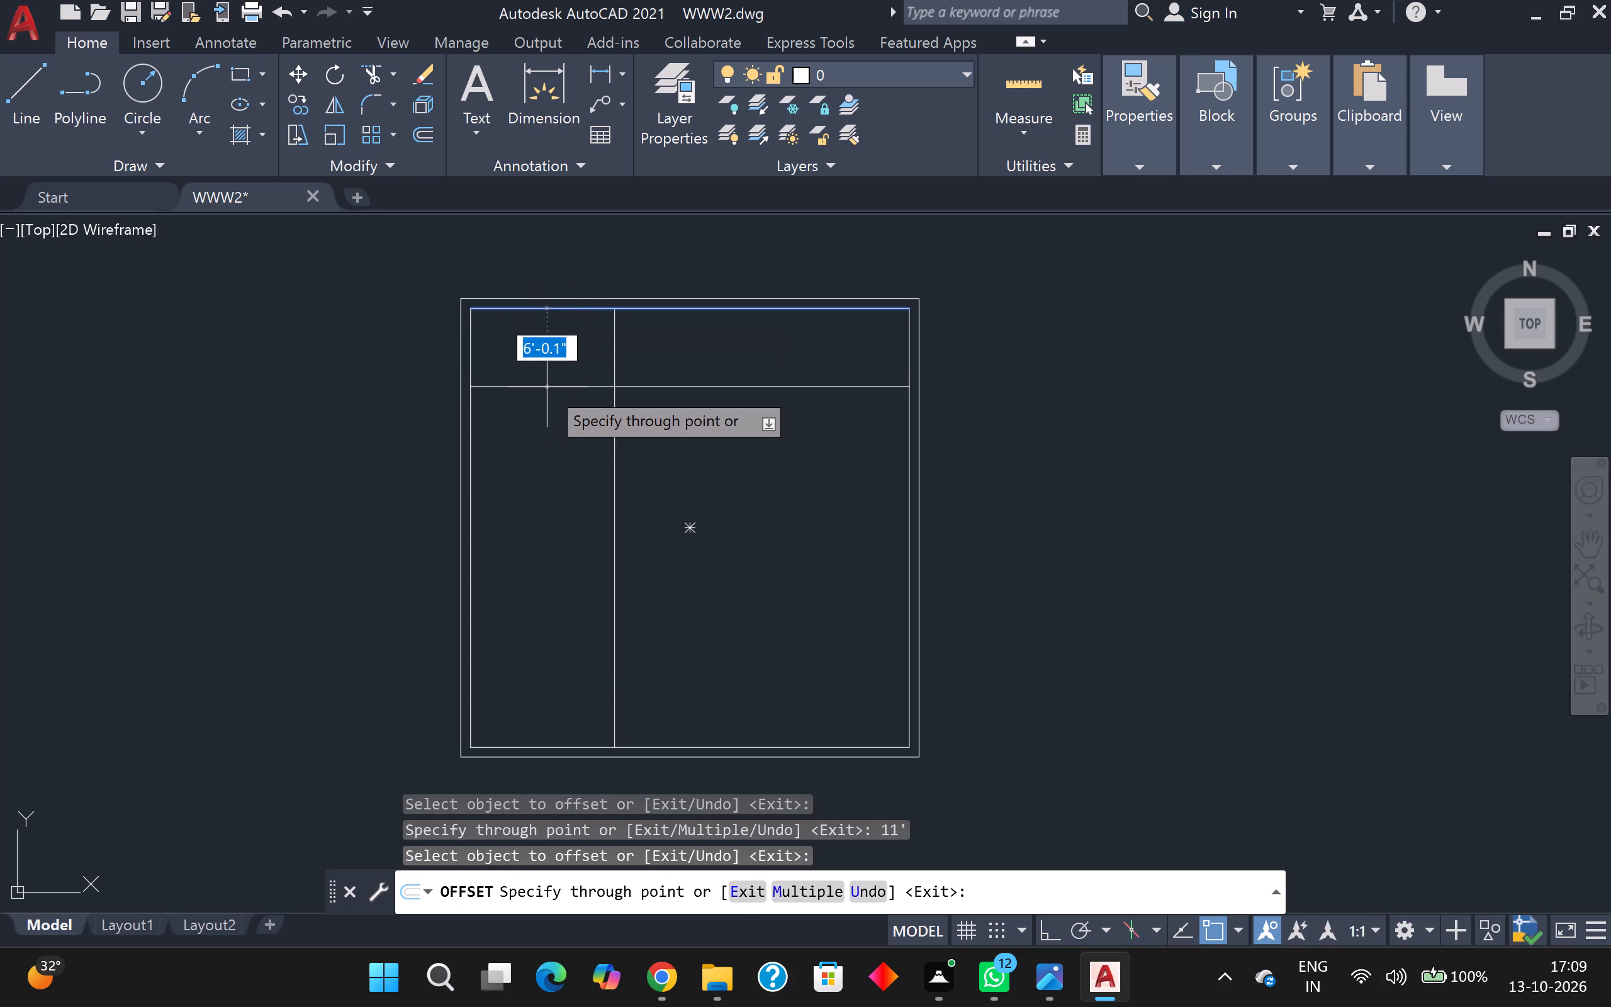
pyautogui.write("16'")
pyautogui.press('Return')
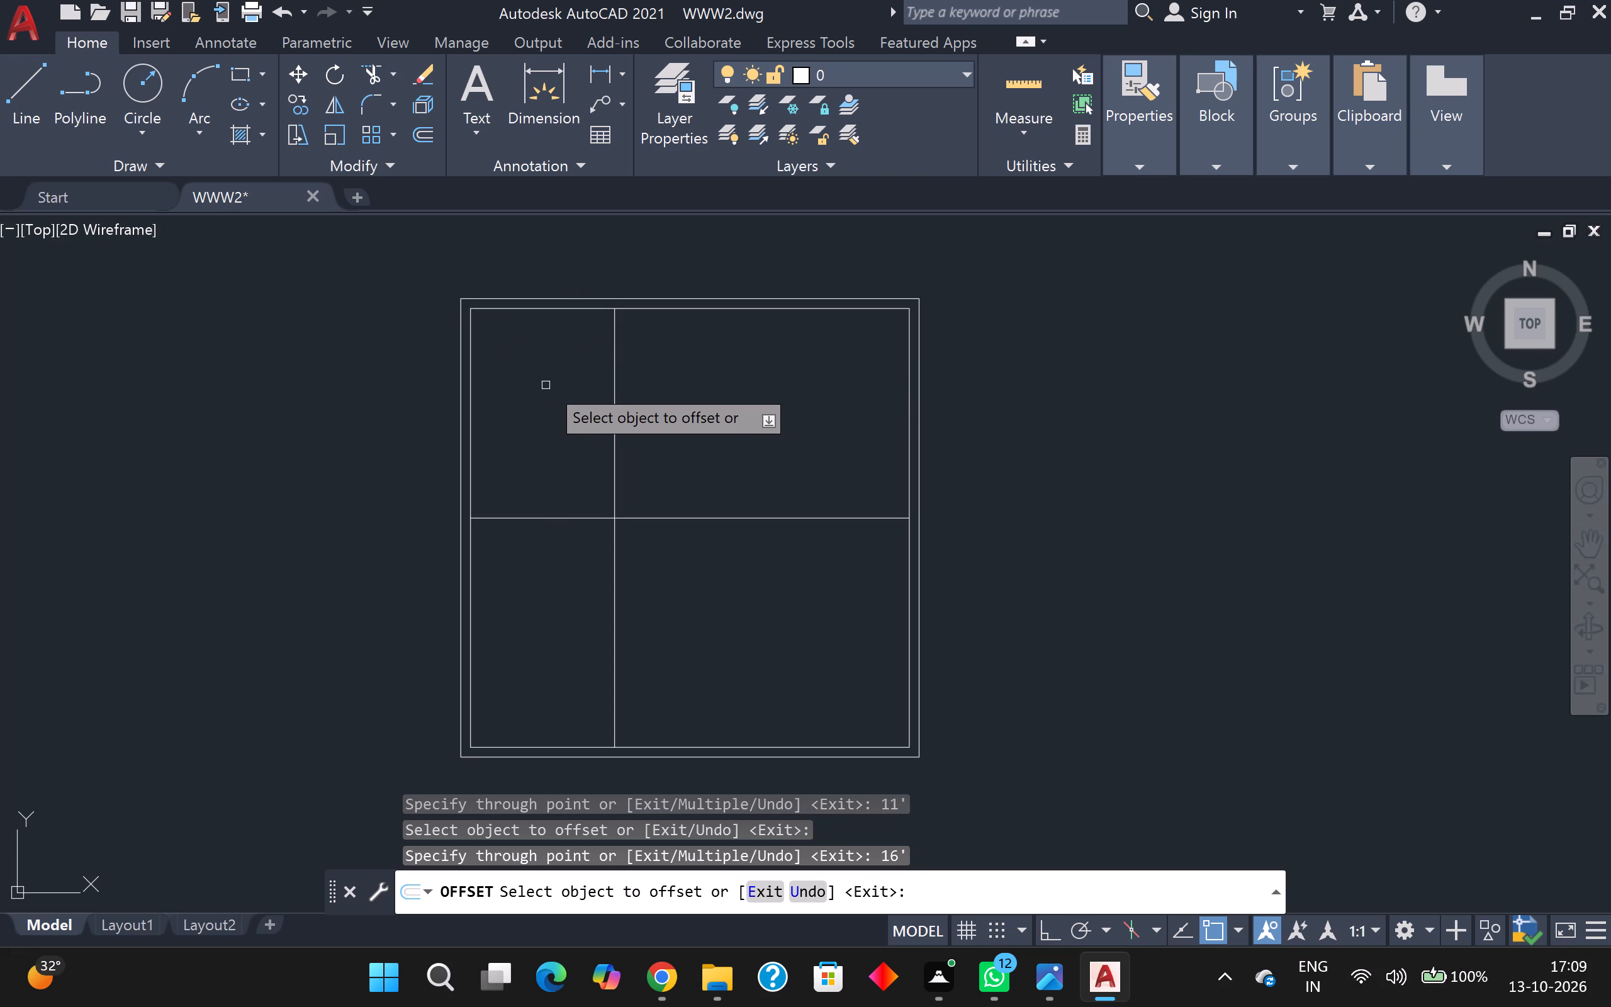
# Offset the vertical partition line 4.5" to the right to give the partition its thickness.
pyautogui.click(613, 442)
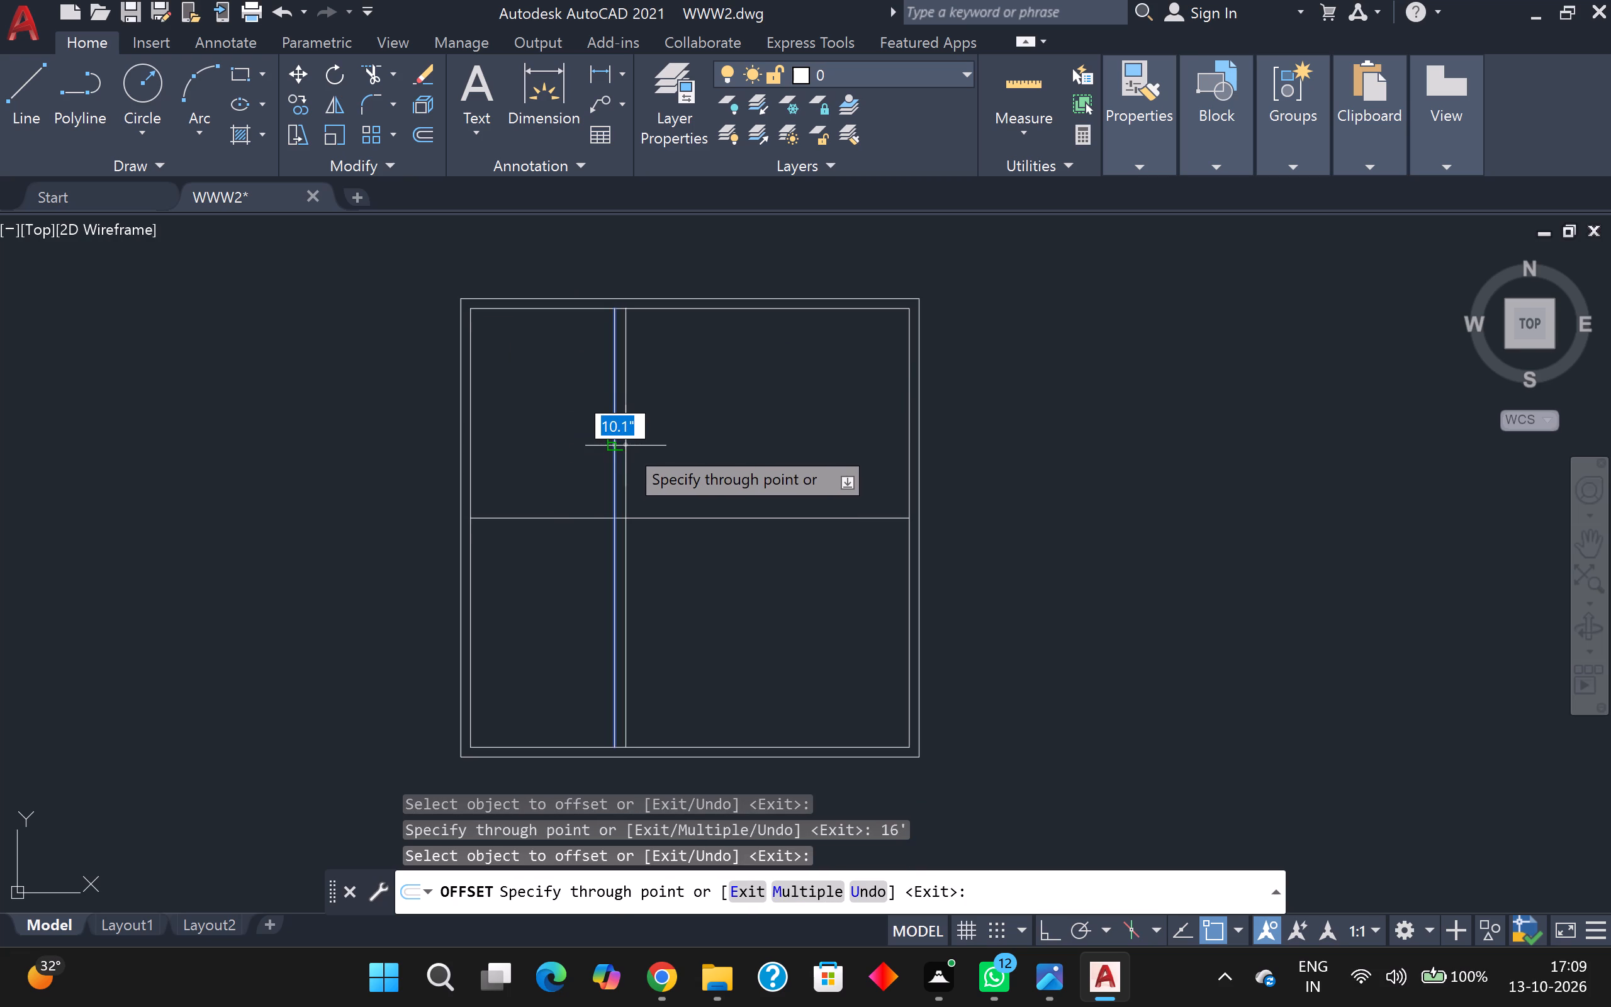
pyautogui.write('4.5')
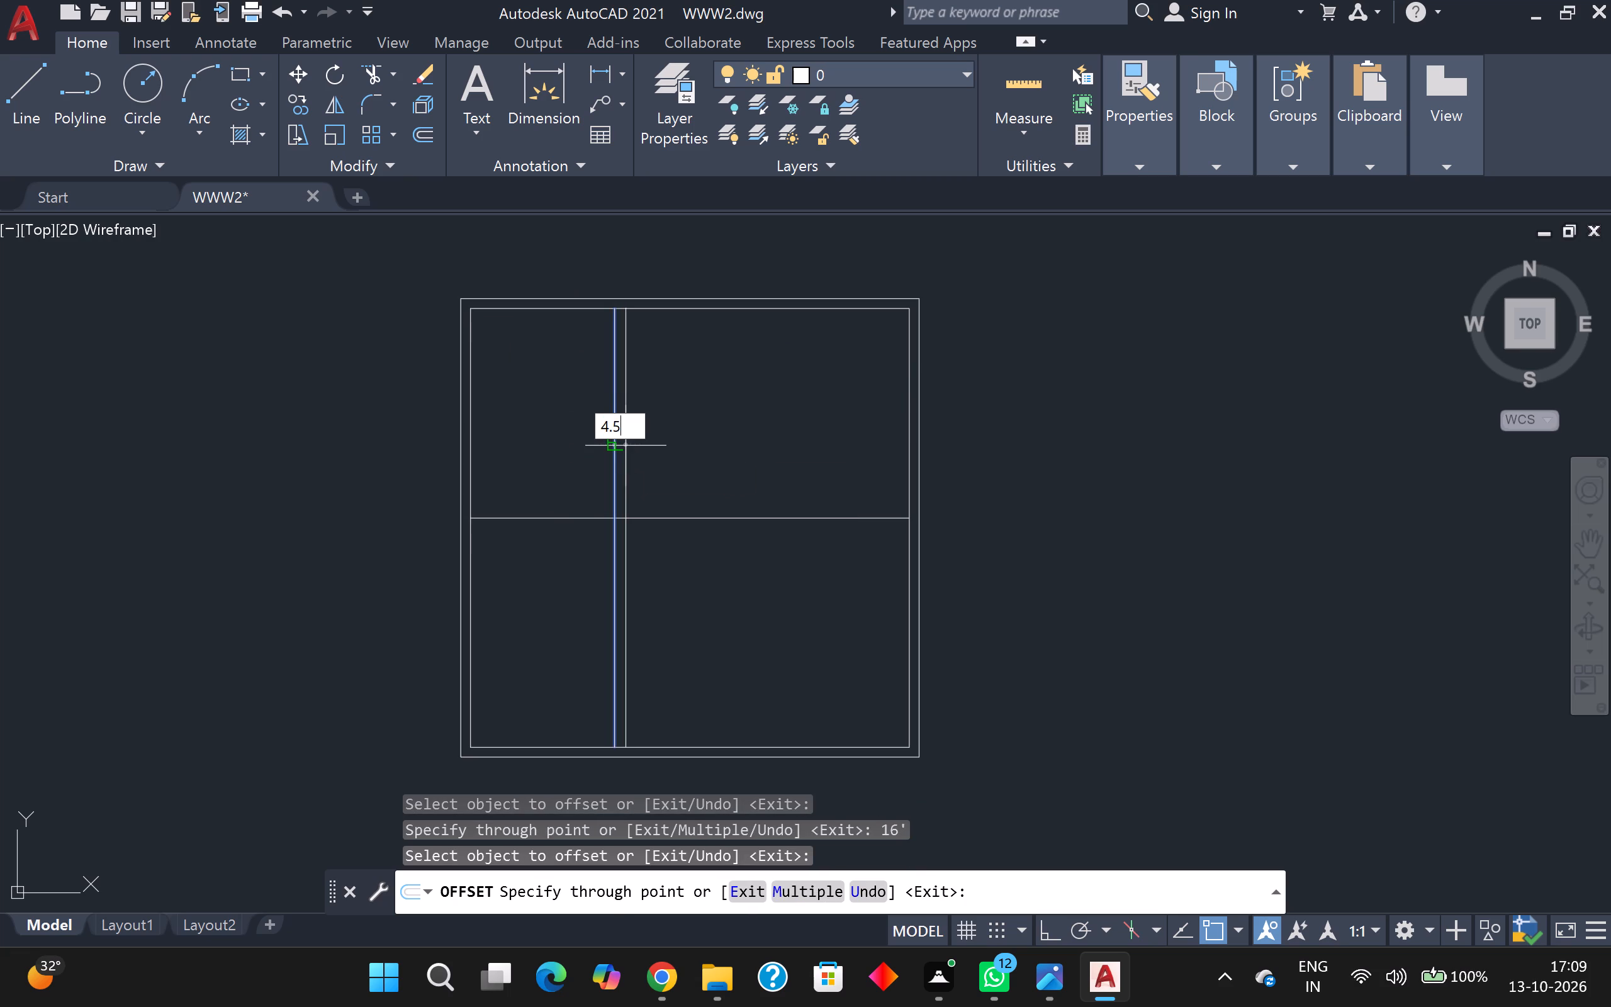
pyautogui.press('Return')
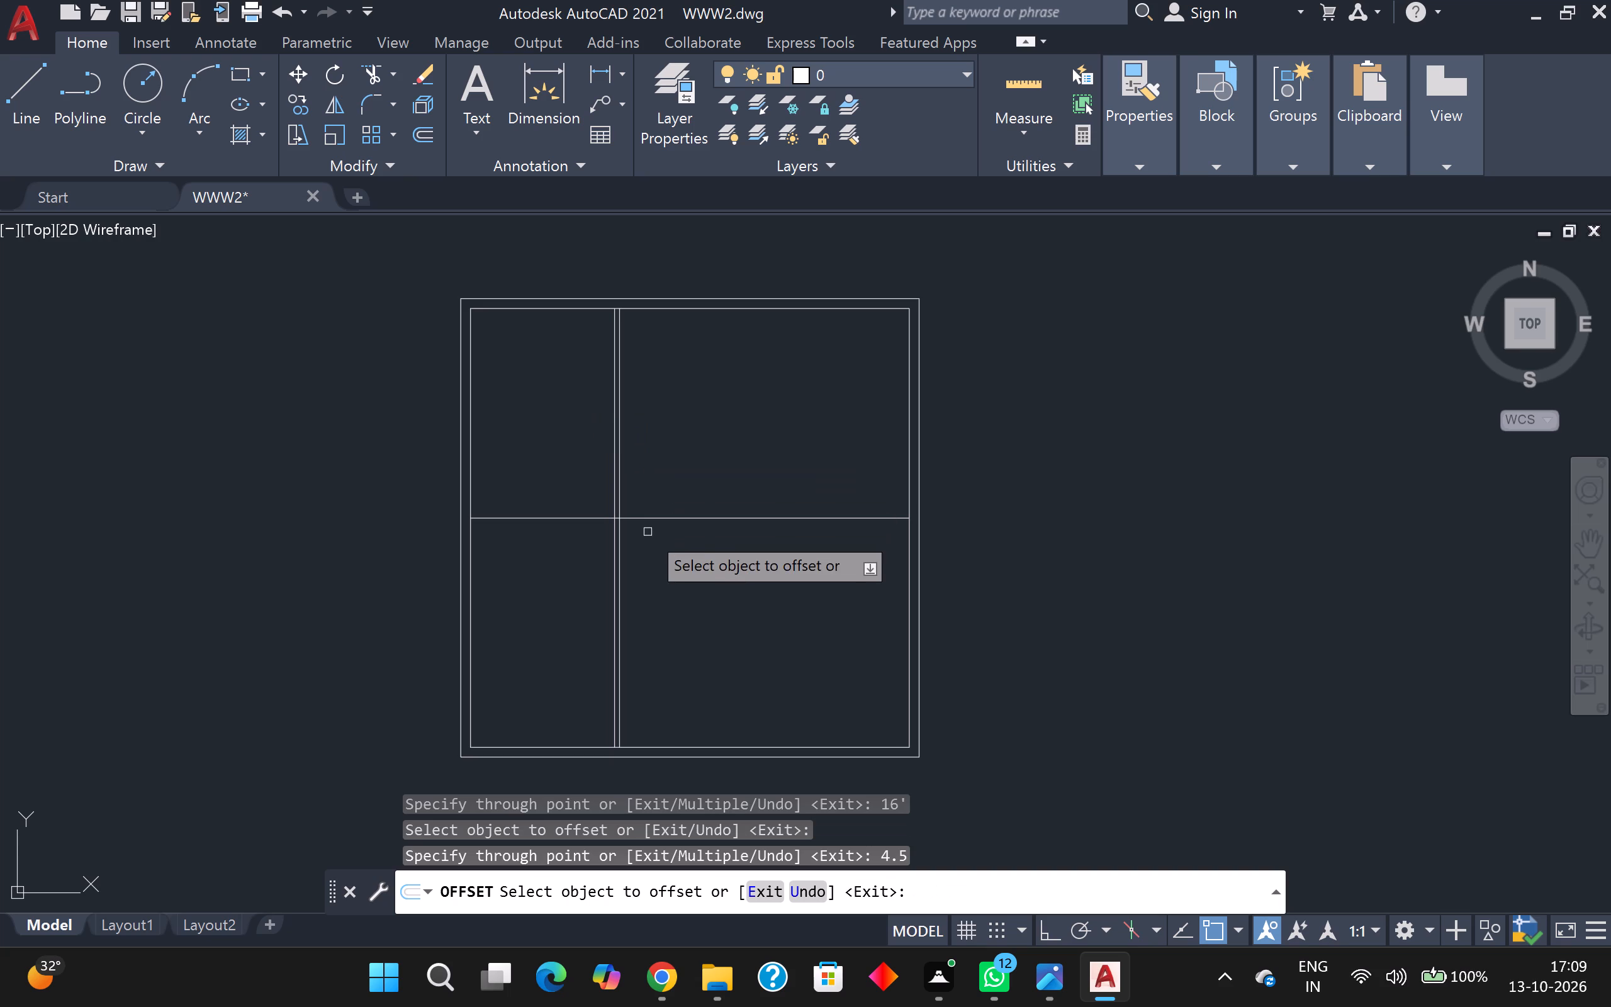
# Offset the horizontal partition line 4.5" downward to give the partition its thickness.
pyautogui.click(651, 518)
pyautogui.press('4')
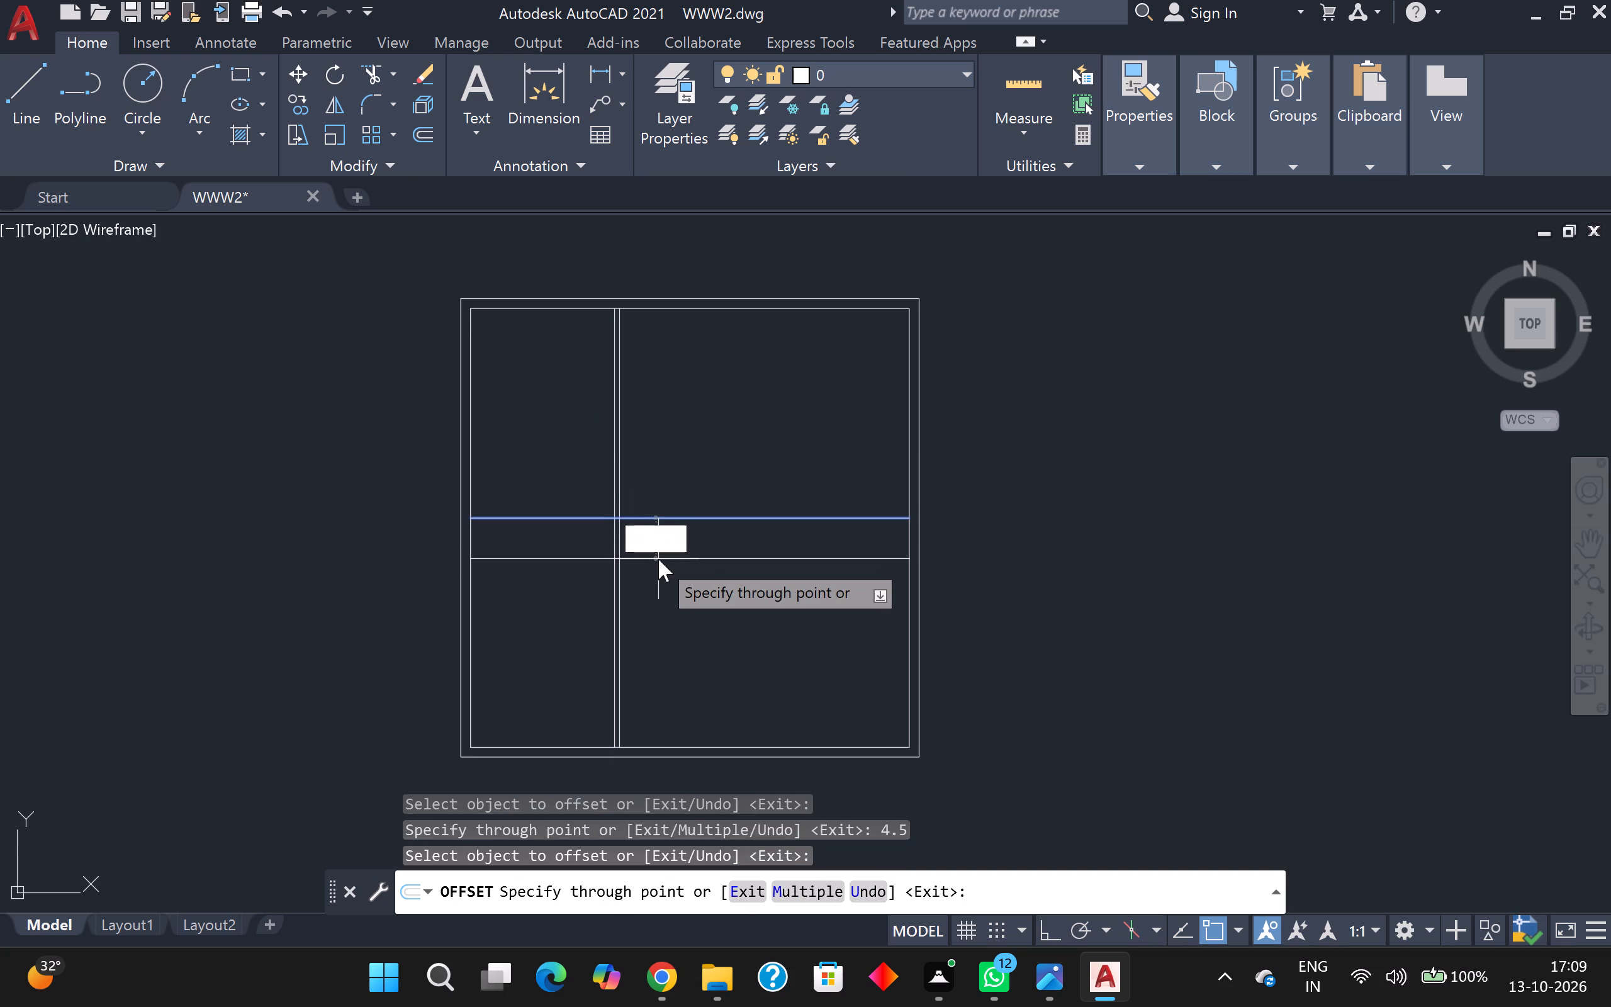
pyautogui.write('.5')
pyautogui.press('Return')
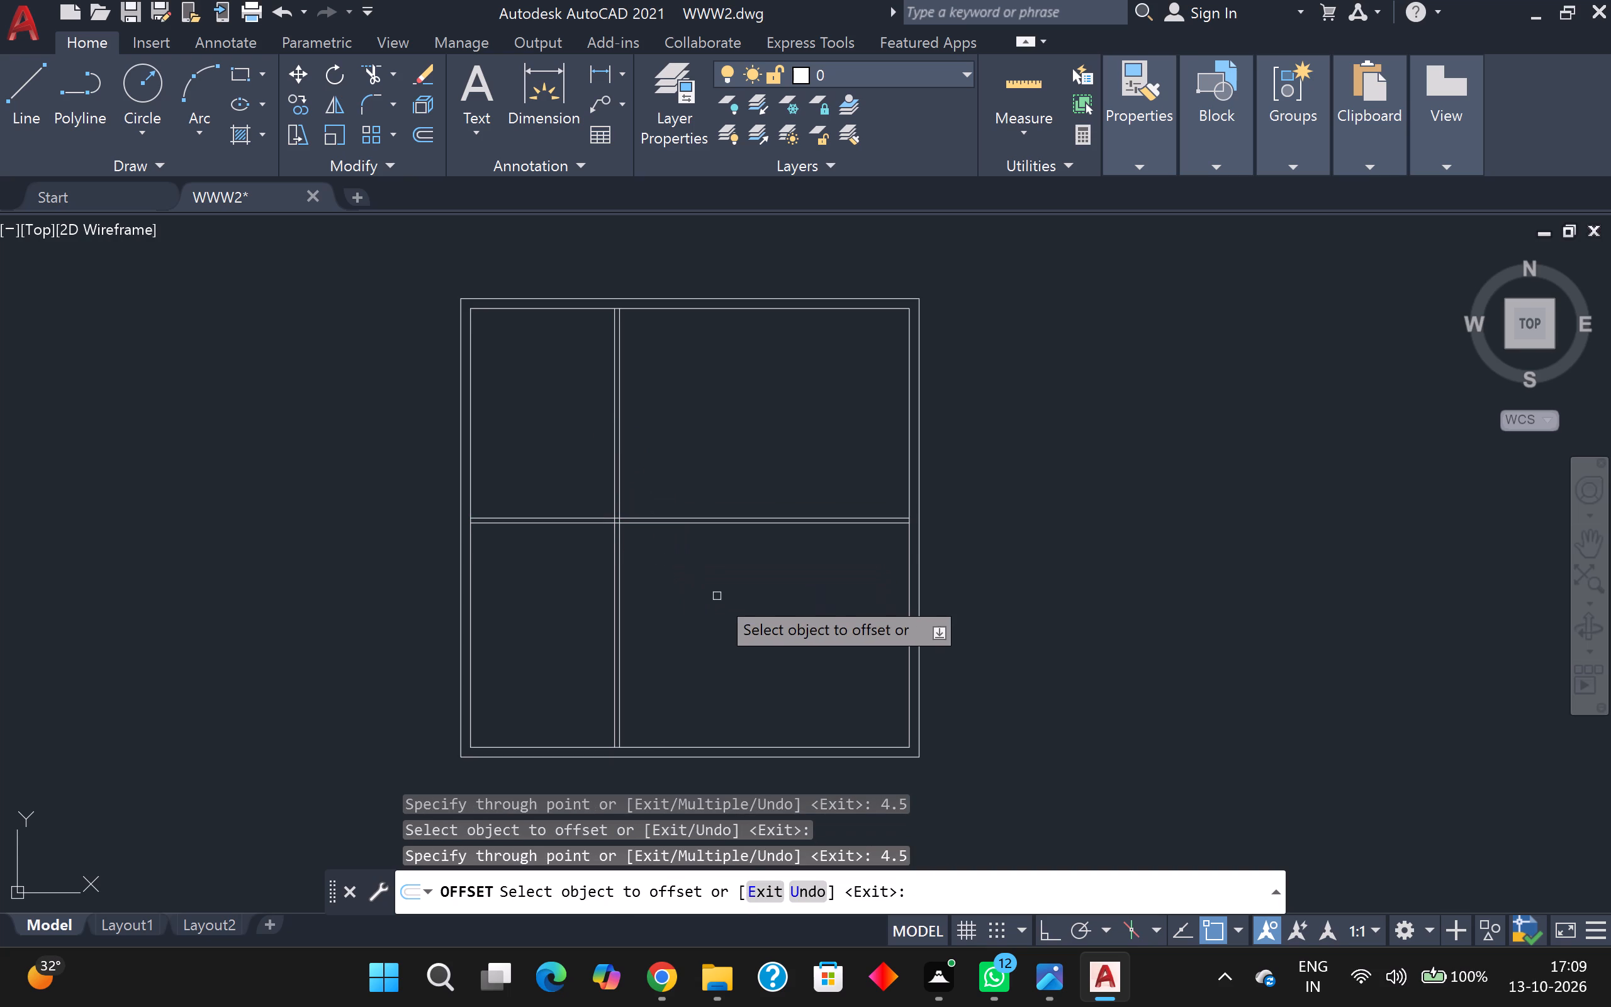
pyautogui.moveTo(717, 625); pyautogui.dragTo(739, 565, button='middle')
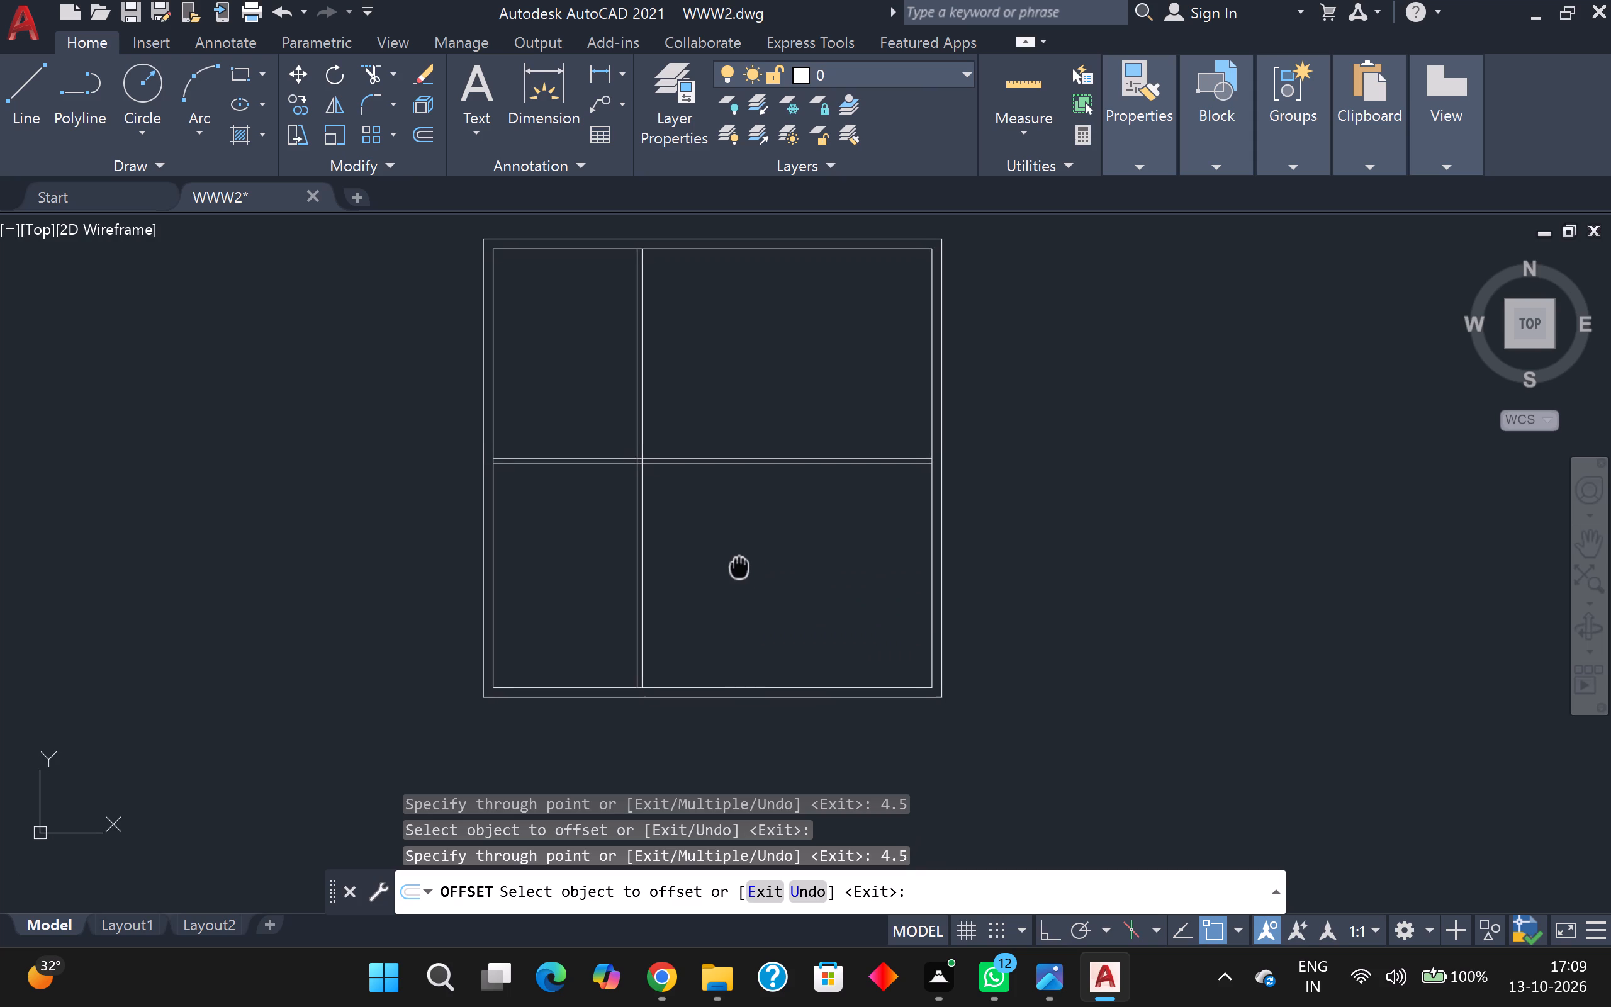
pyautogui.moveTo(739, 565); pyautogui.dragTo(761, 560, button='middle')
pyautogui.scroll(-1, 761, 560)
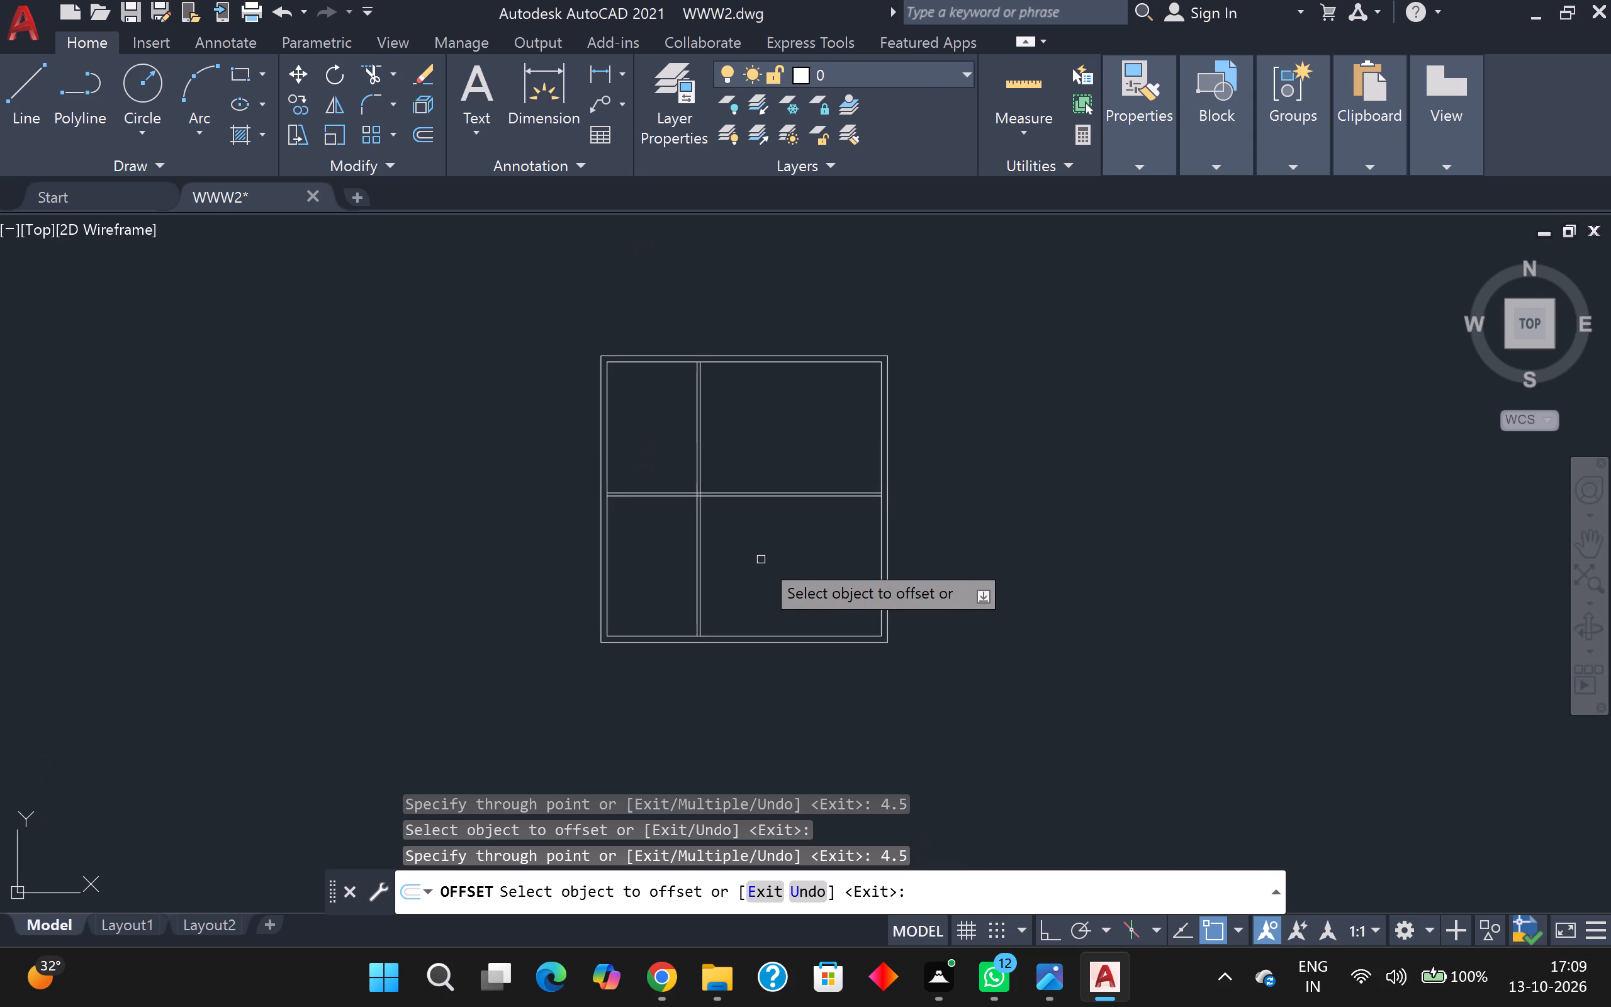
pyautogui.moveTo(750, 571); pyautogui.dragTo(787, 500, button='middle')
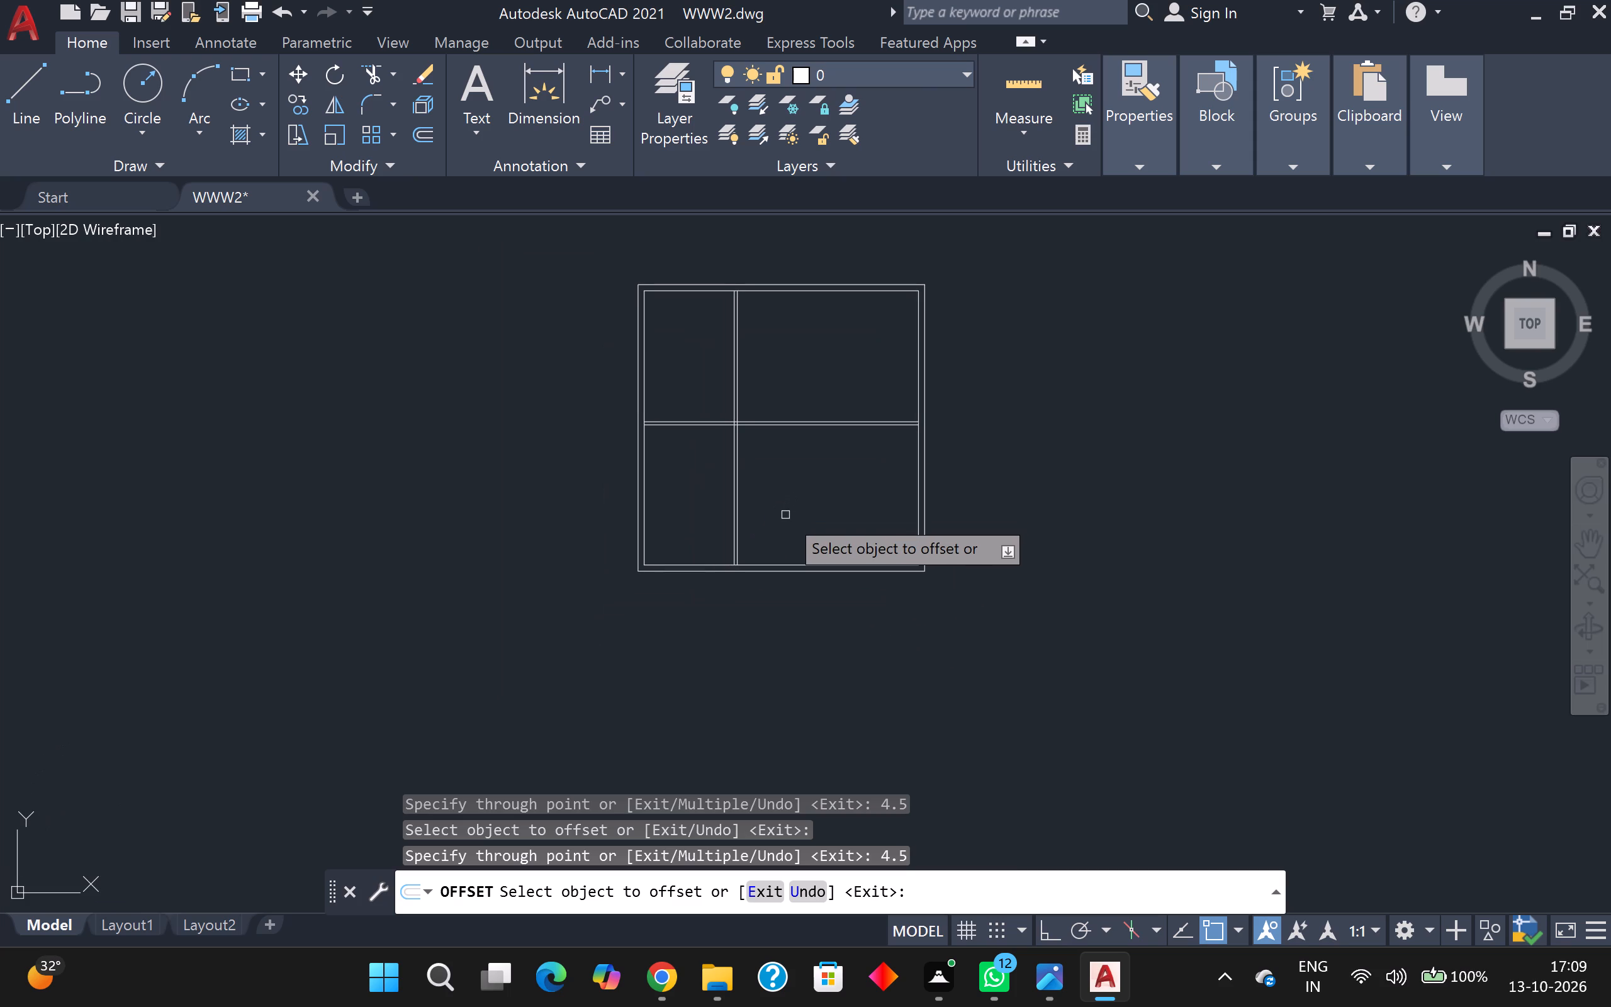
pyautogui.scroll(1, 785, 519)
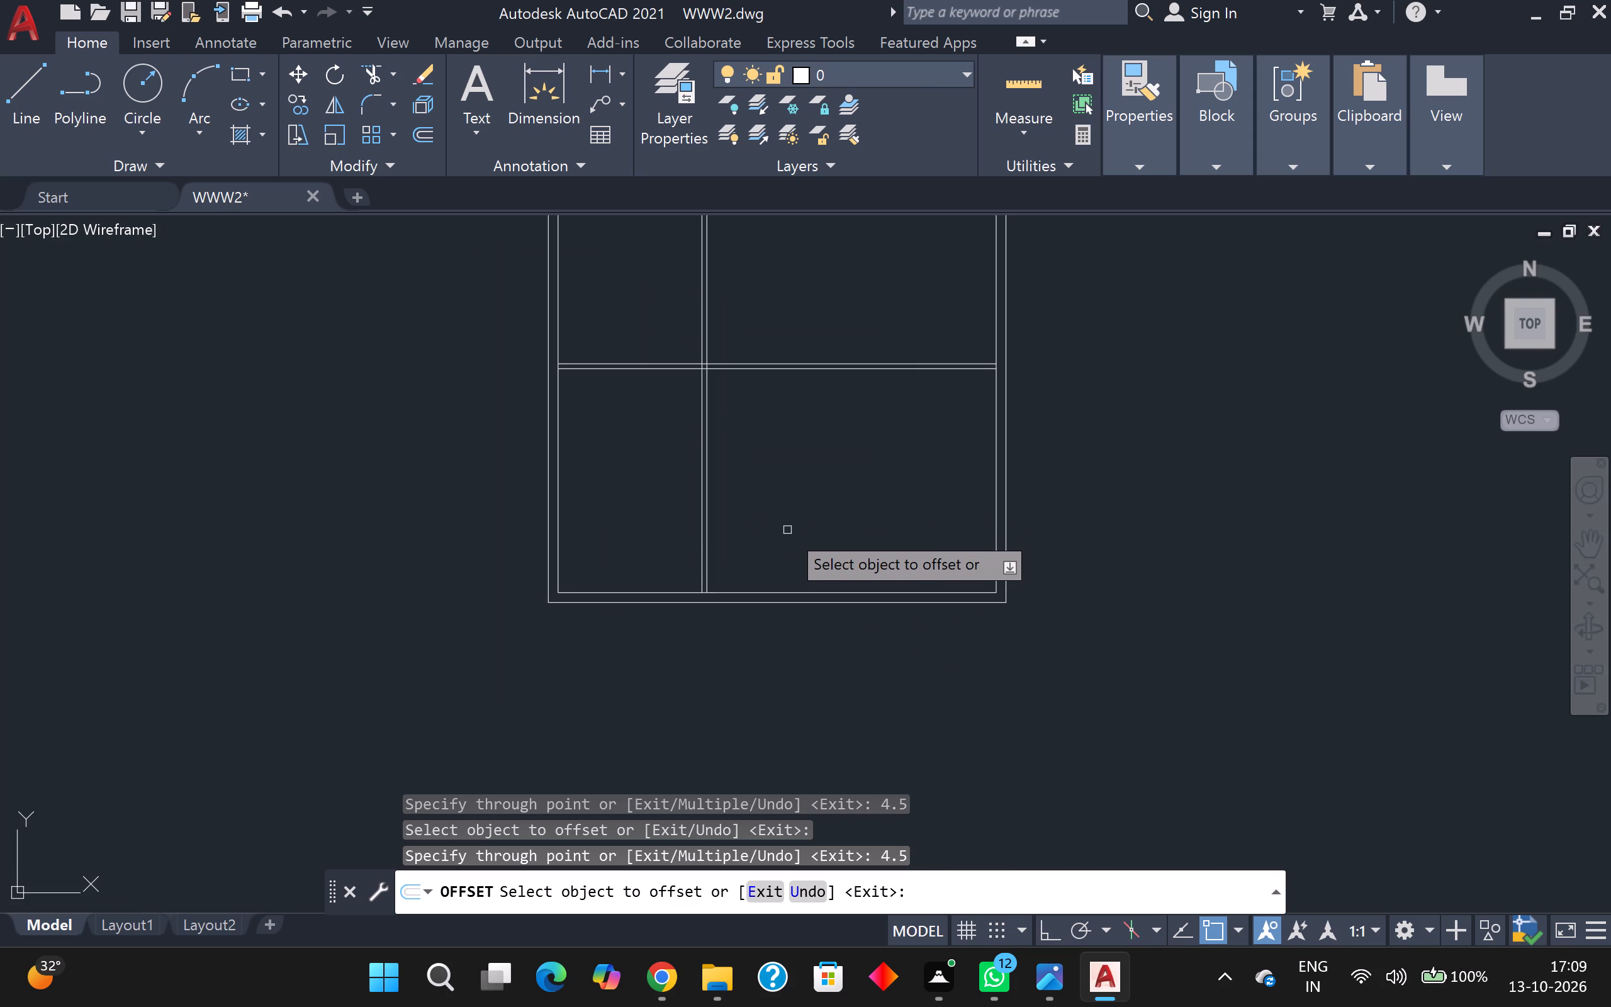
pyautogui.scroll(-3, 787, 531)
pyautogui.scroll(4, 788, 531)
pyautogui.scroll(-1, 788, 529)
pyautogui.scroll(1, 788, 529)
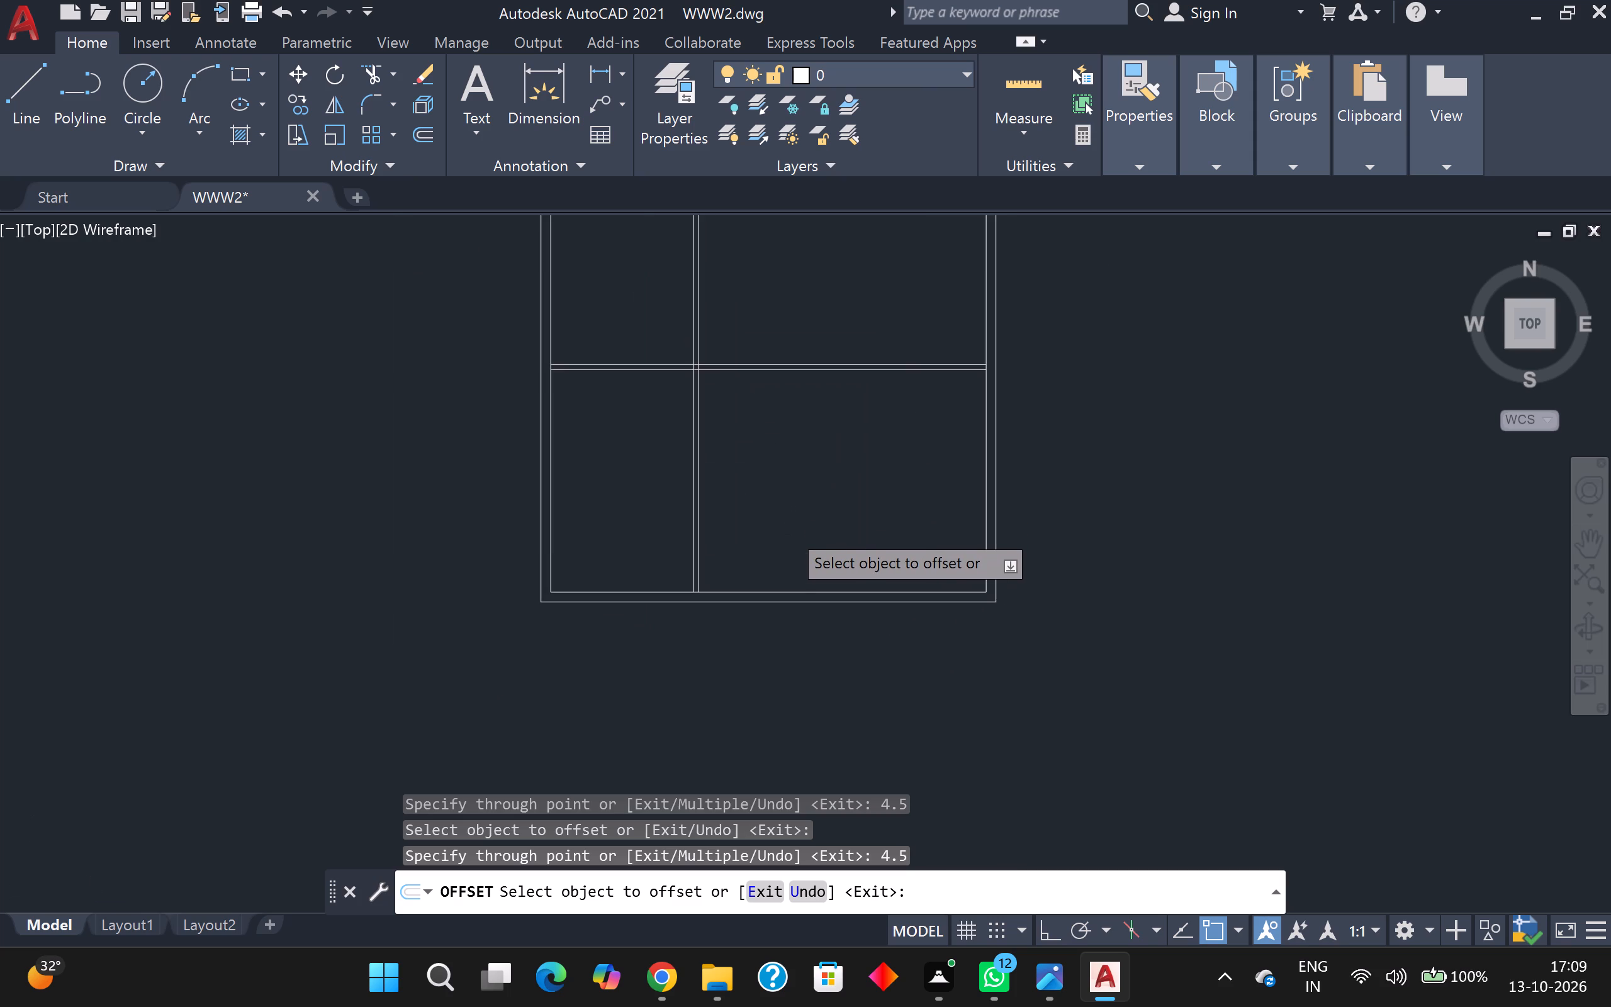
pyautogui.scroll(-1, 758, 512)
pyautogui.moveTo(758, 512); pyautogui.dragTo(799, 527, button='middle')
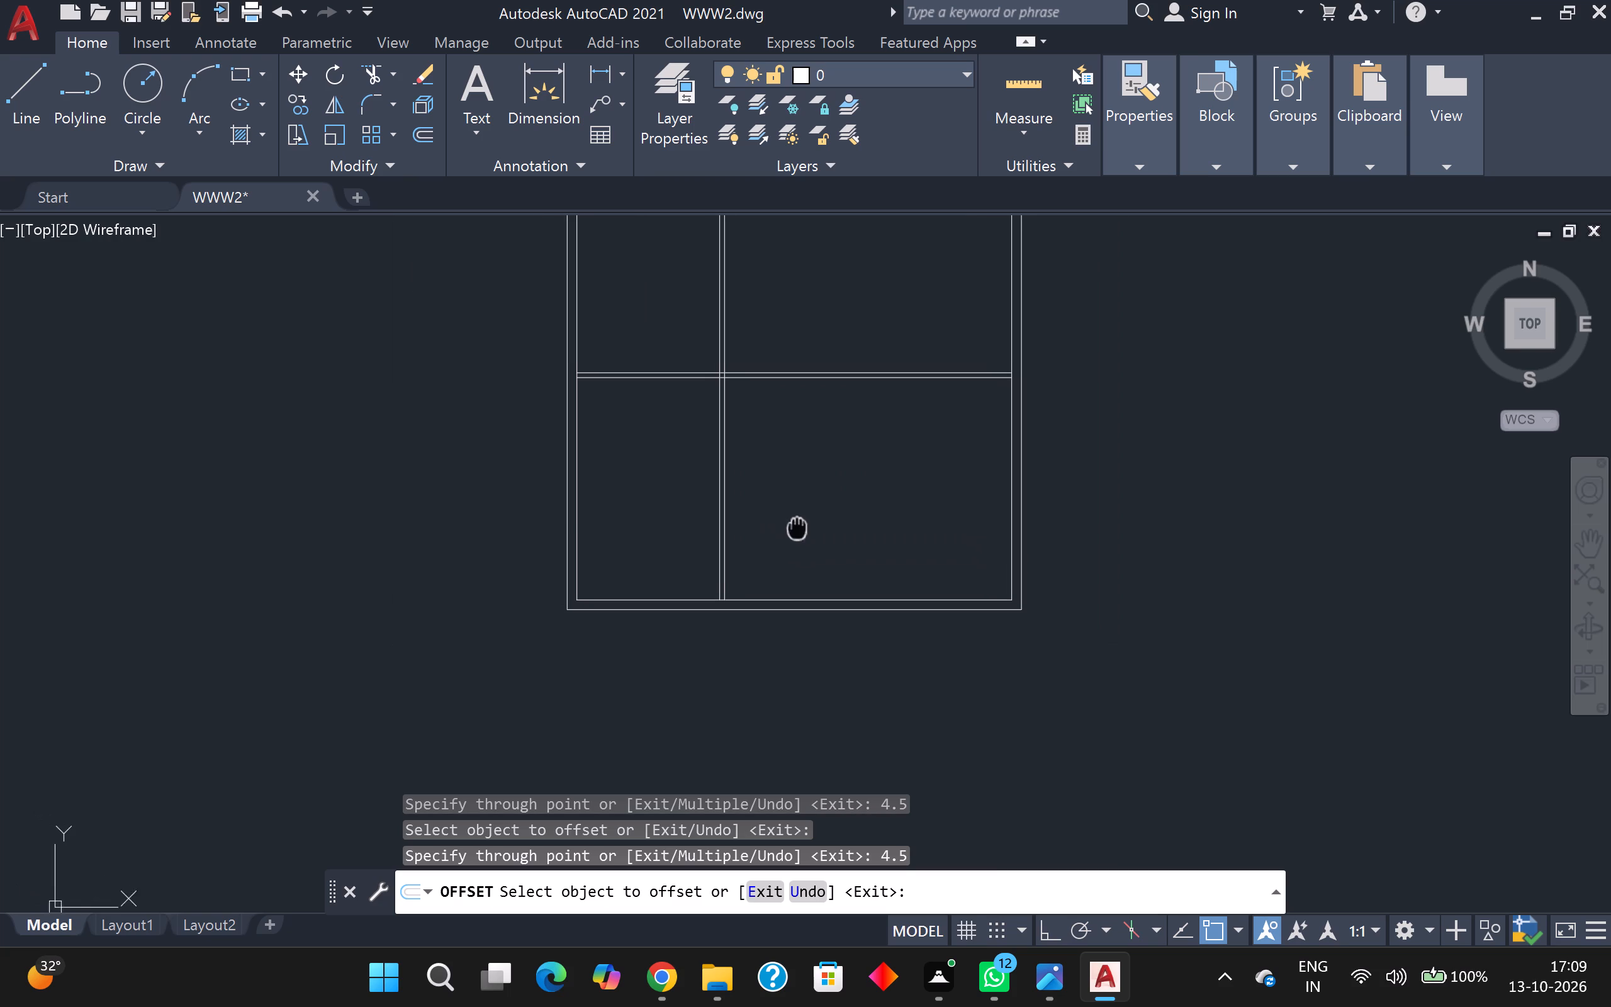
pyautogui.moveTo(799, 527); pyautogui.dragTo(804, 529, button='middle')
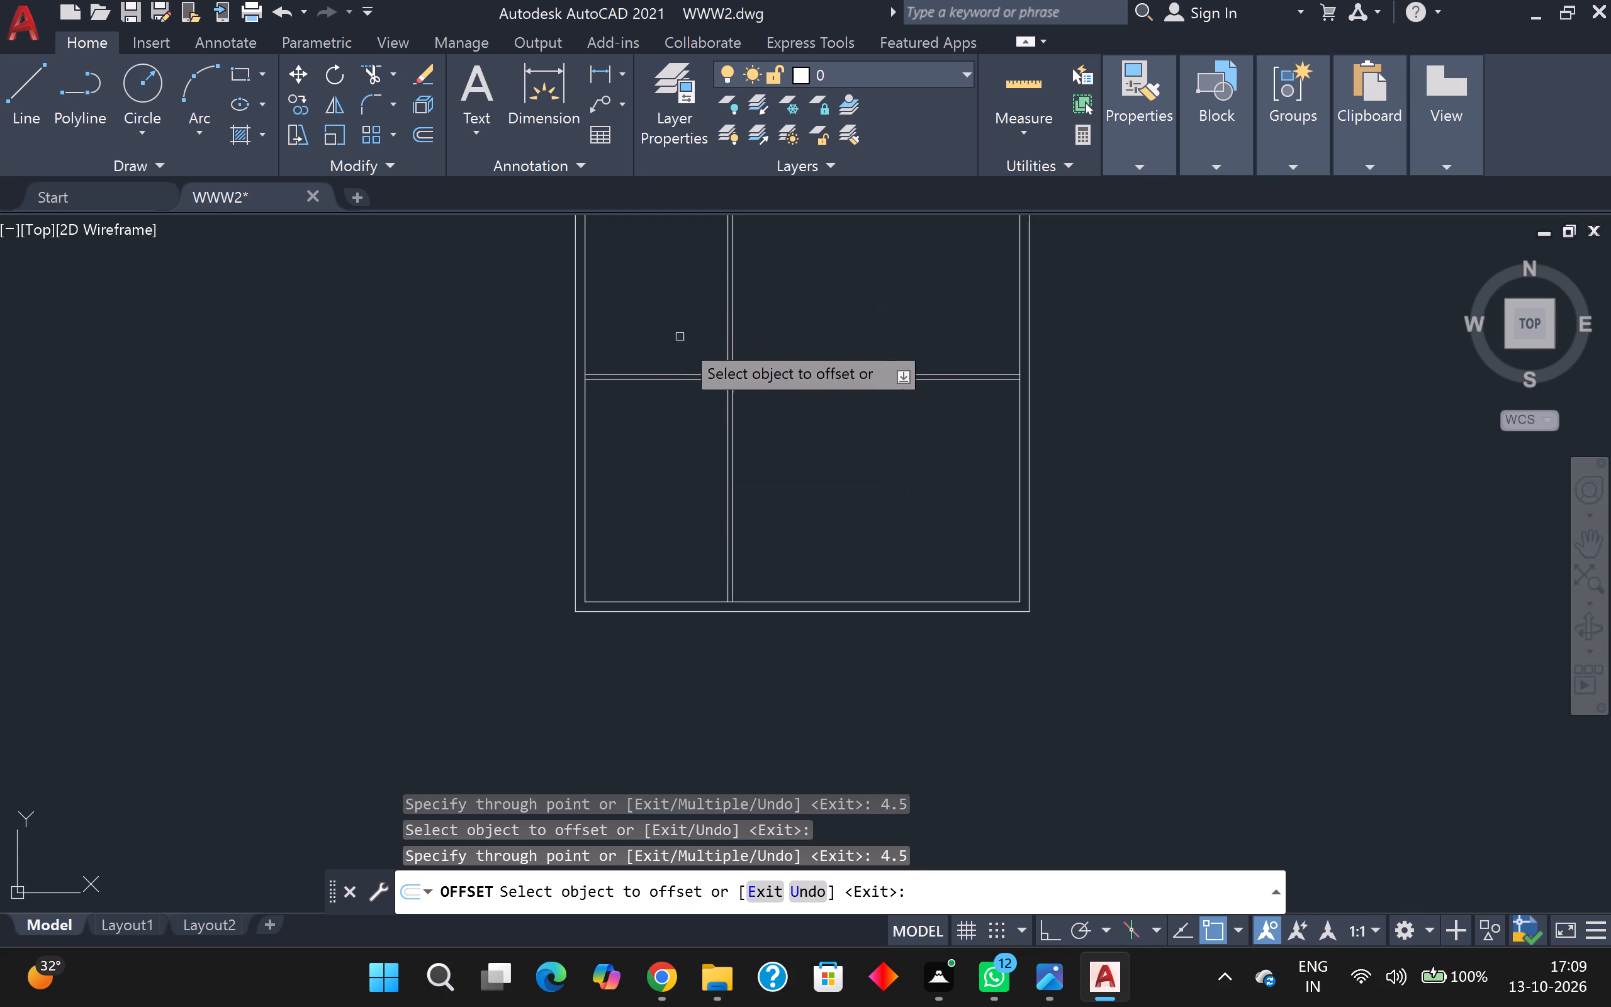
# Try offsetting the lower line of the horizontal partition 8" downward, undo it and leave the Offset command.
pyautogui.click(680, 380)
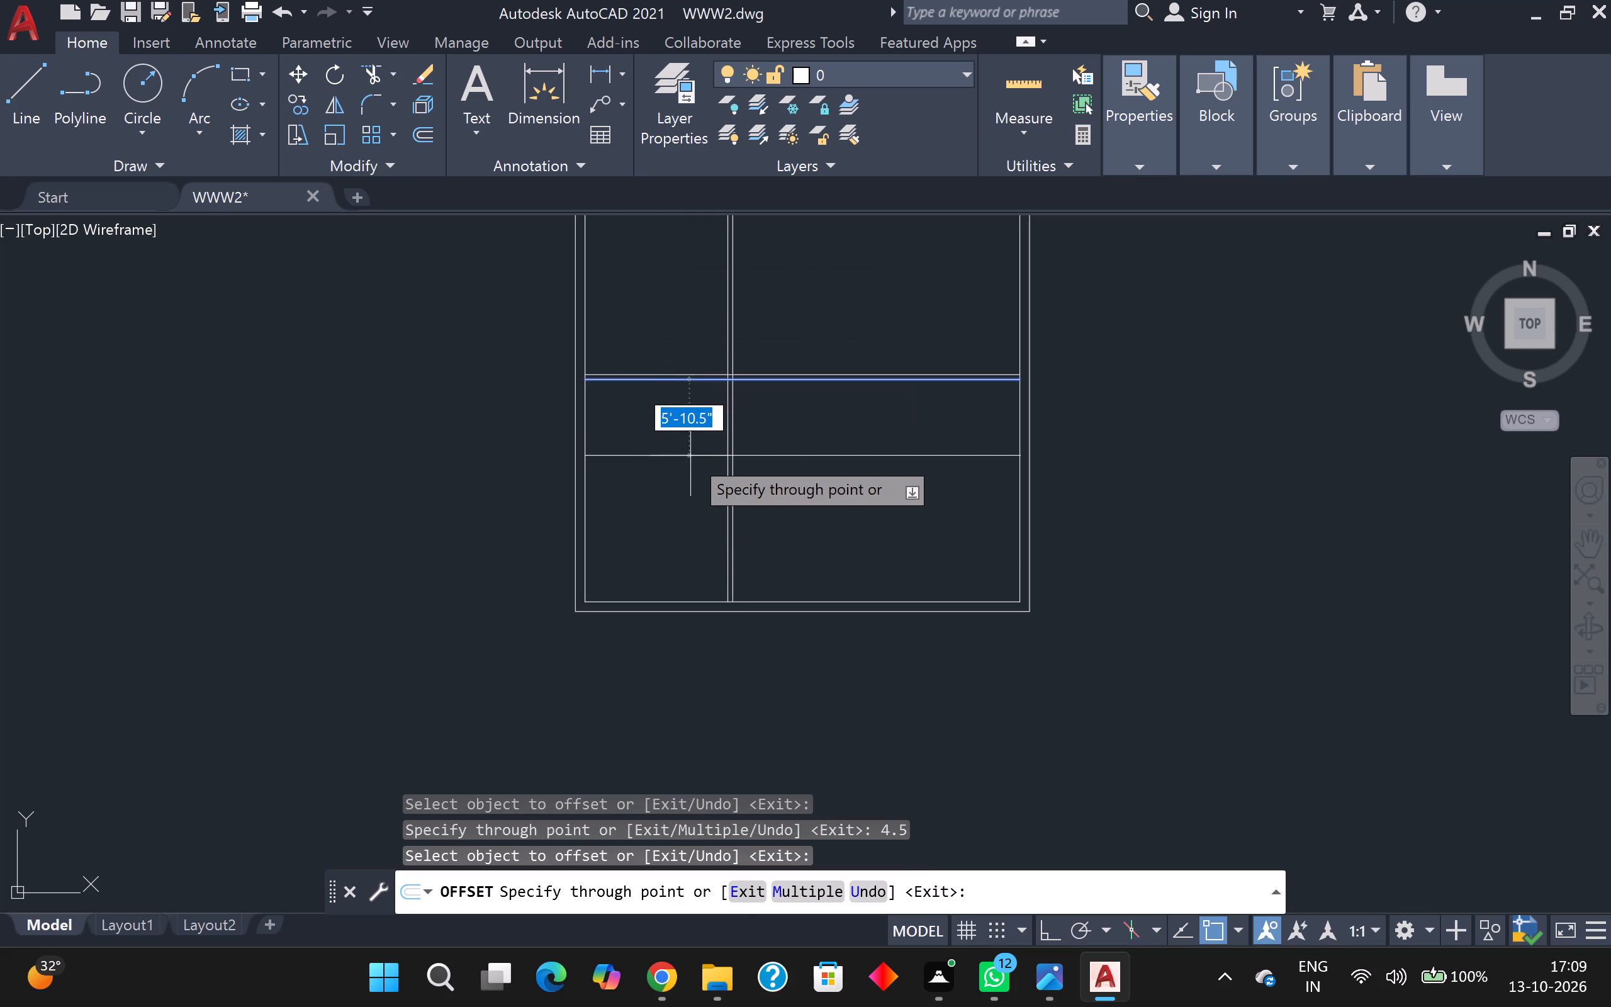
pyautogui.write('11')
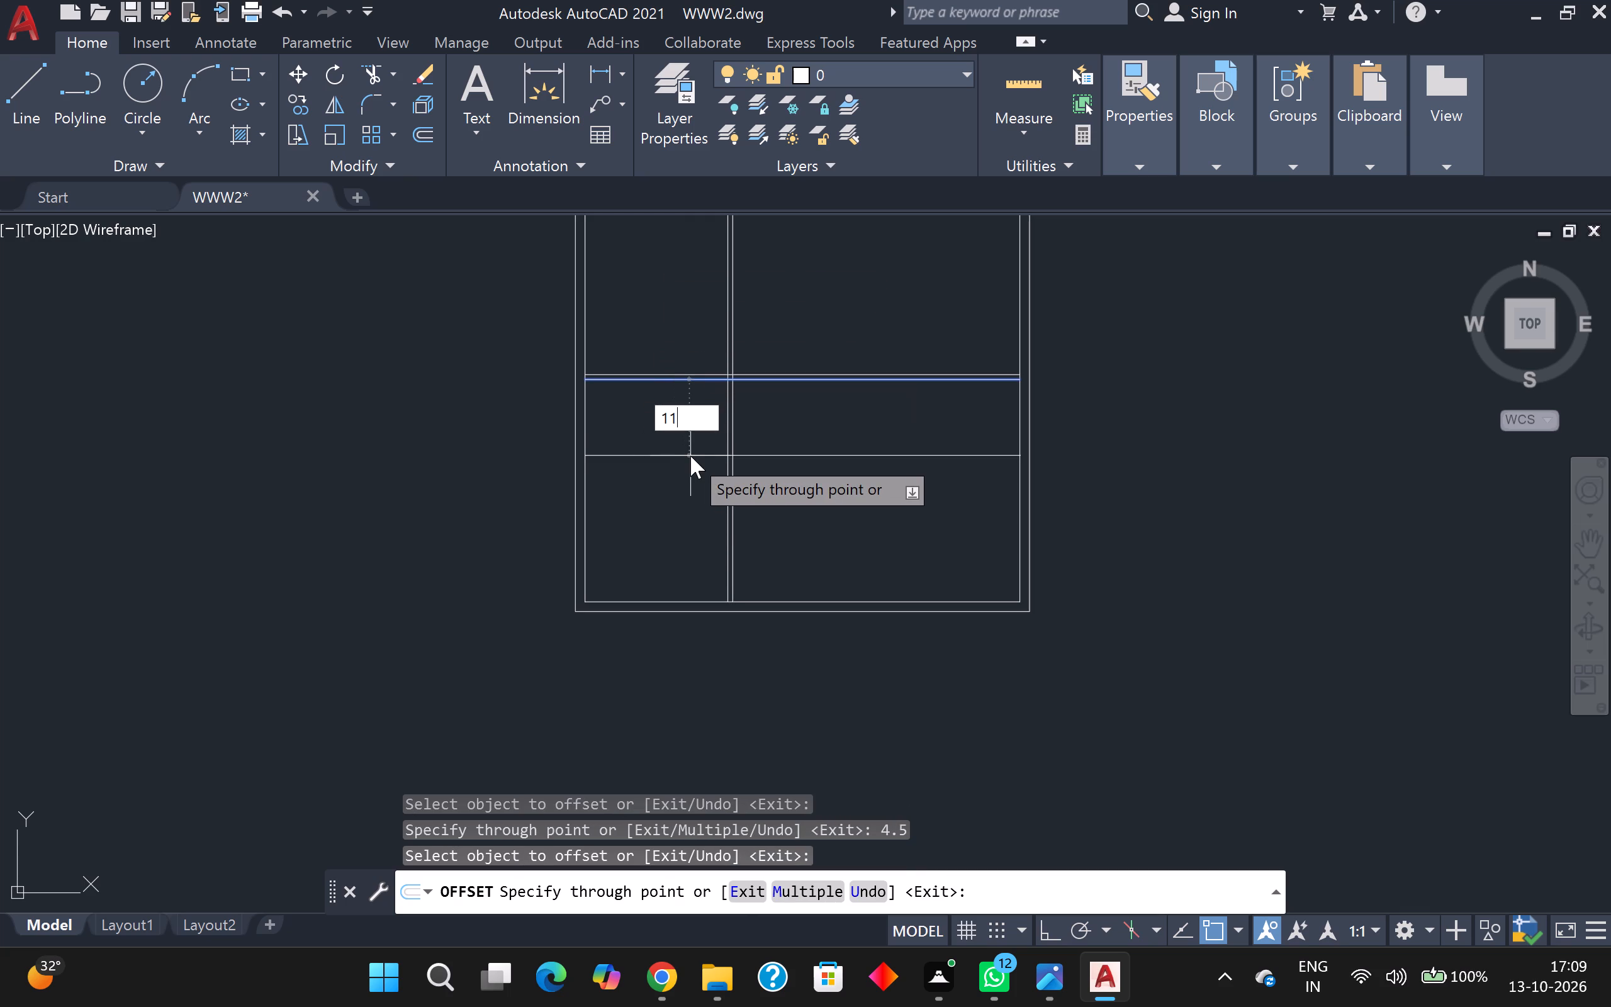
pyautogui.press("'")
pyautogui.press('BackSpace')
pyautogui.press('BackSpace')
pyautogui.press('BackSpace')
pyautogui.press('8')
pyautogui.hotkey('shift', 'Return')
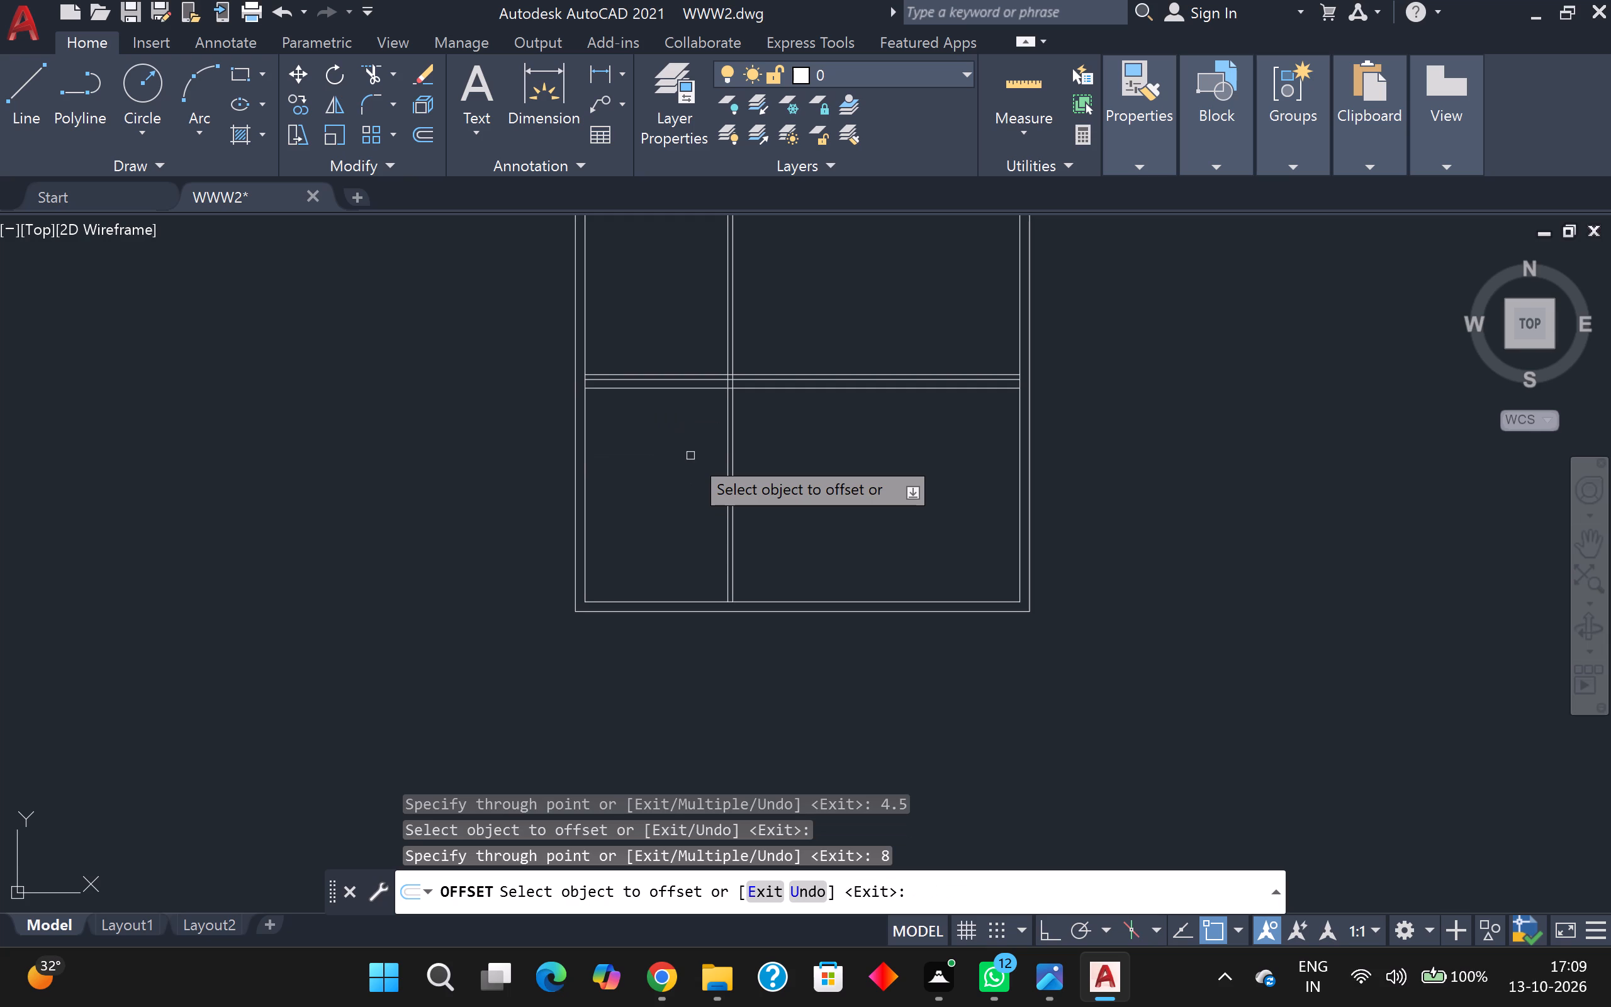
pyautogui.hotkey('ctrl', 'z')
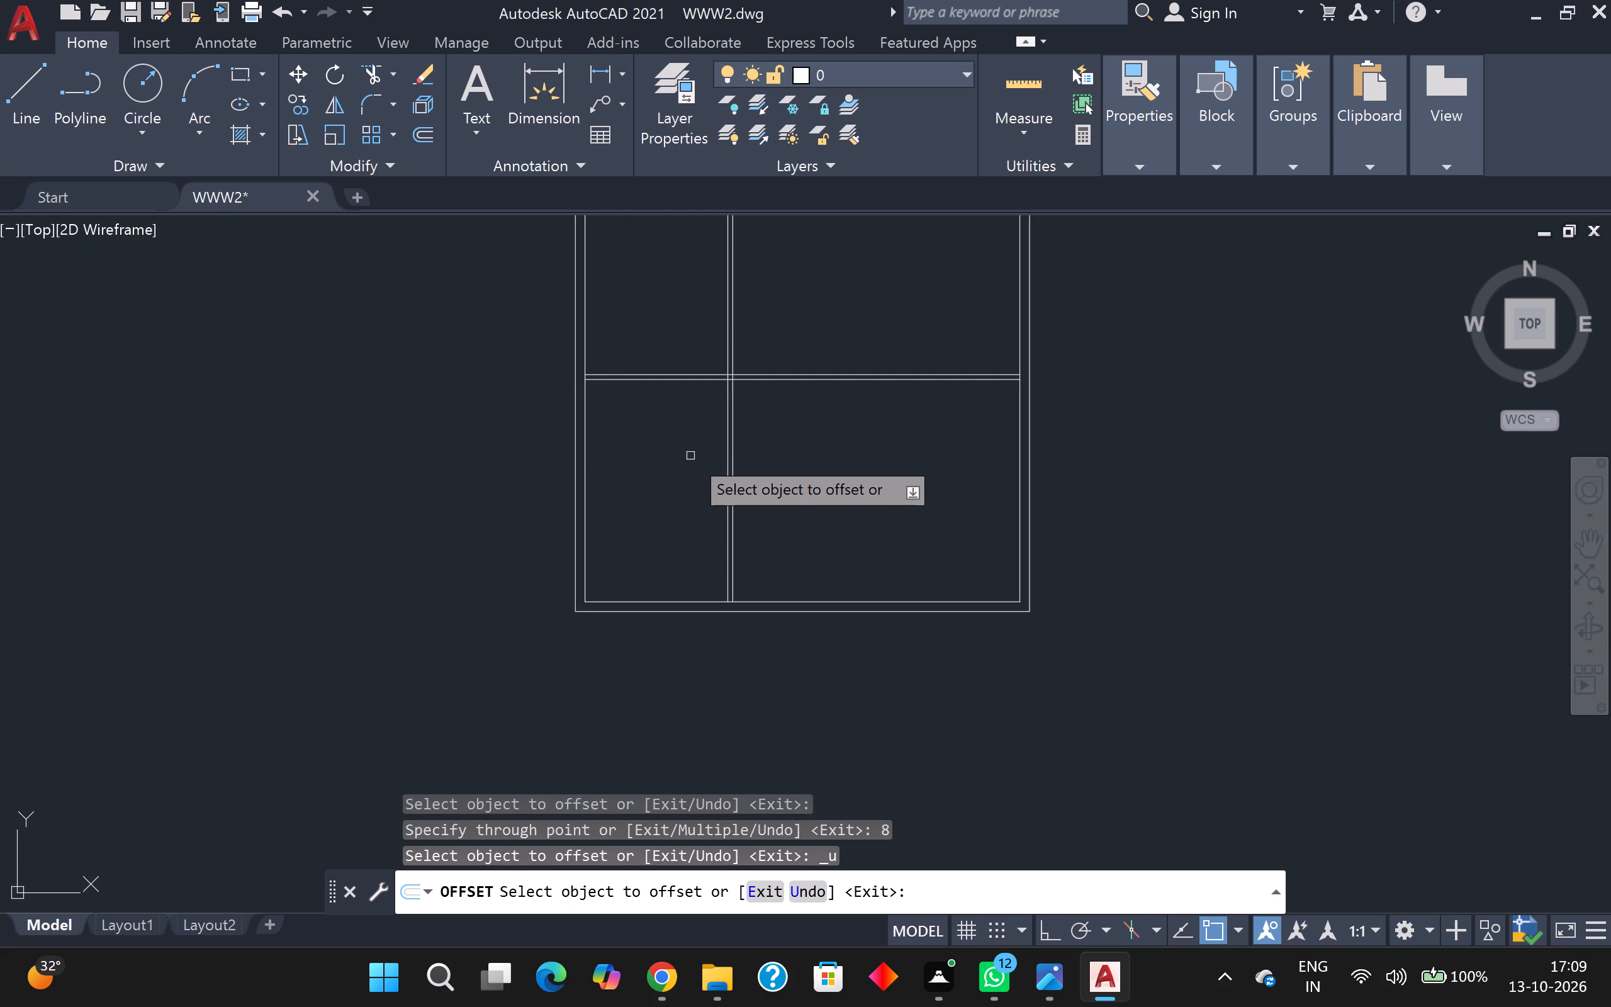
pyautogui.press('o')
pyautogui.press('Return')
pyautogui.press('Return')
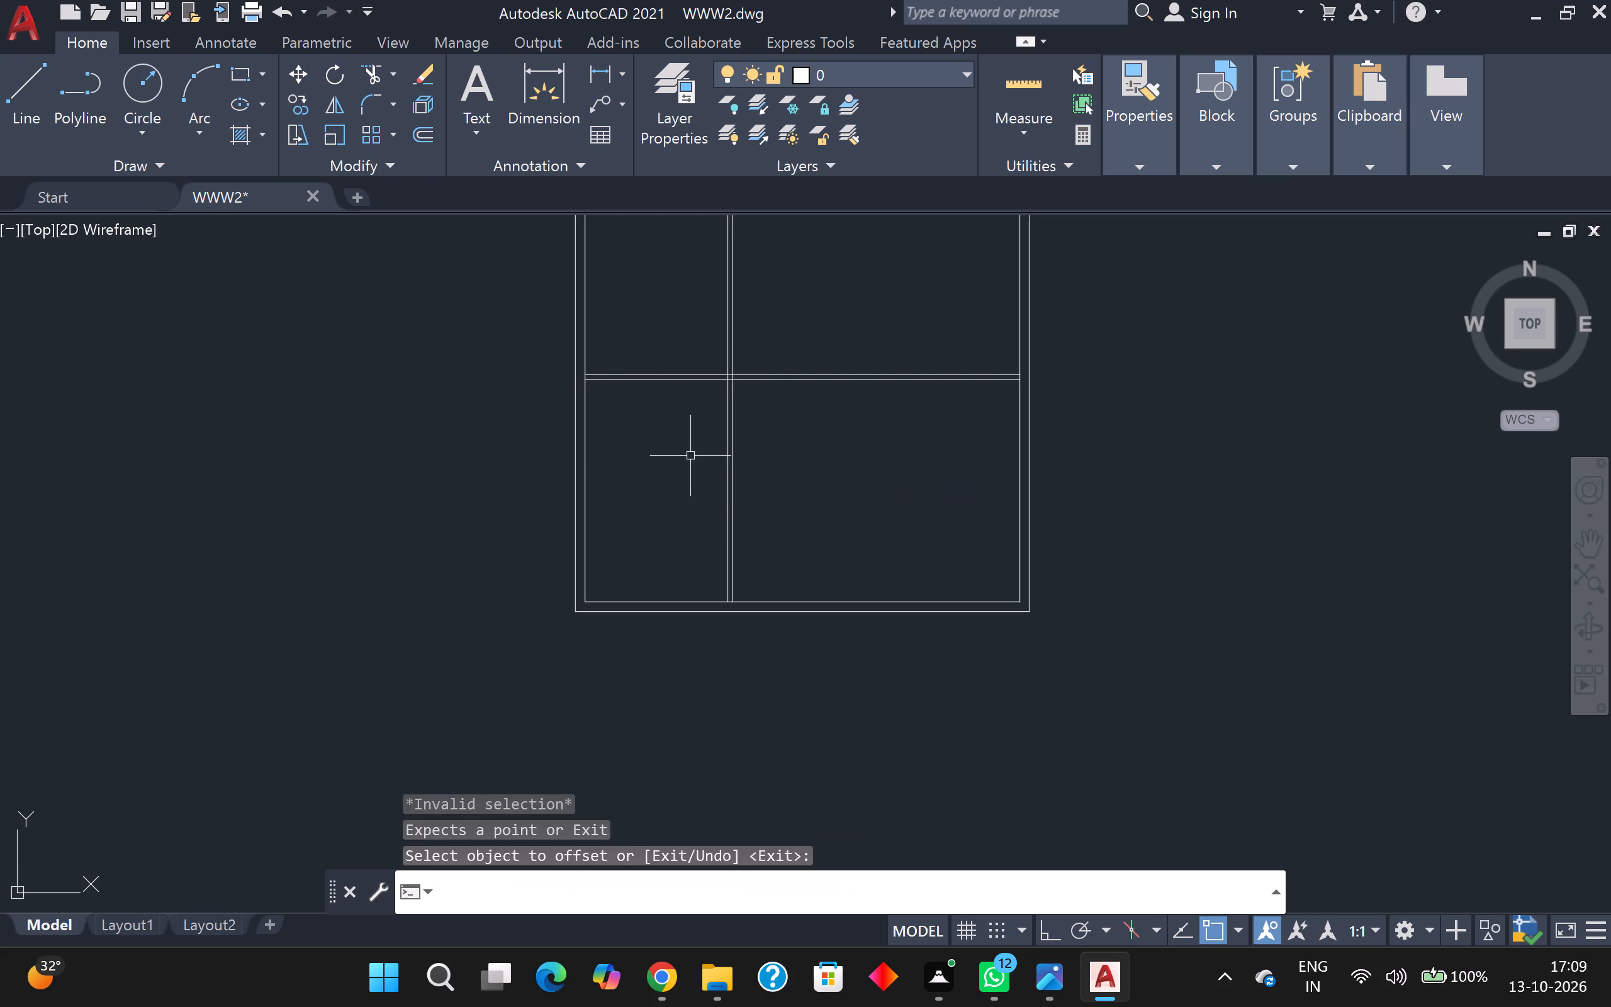
# Offset the lower line of the horizontal partition 8' downward using the Through option.
pyautogui.press('o')
pyautogui.press('Return')
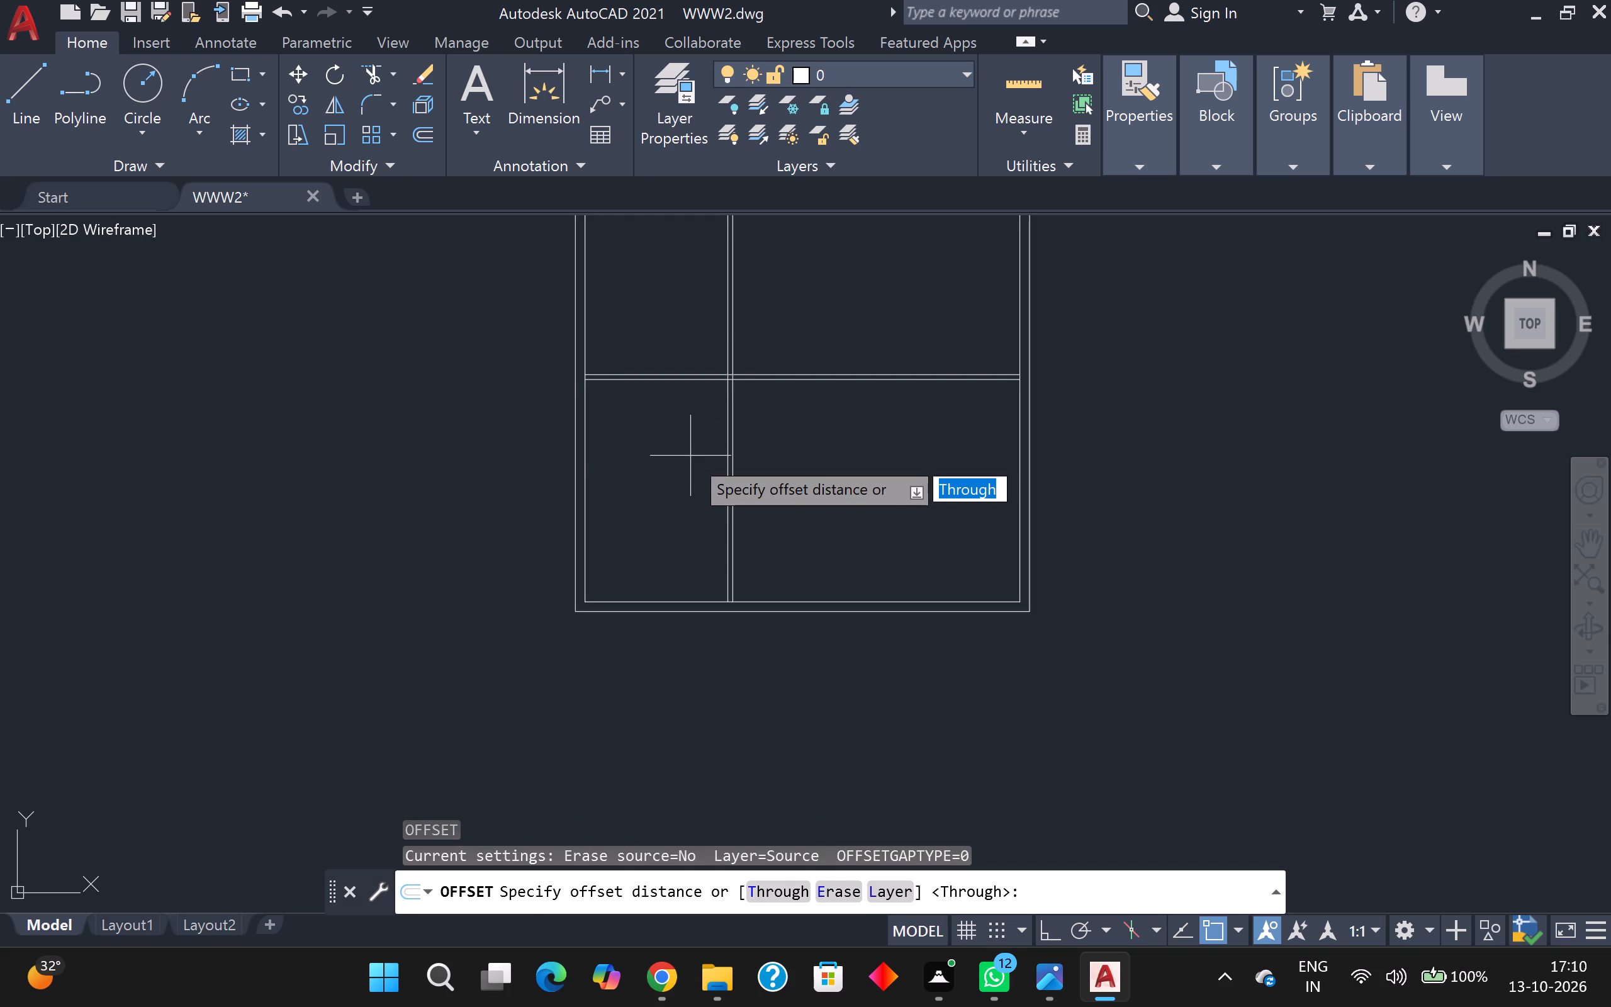
pyautogui.press('Return')
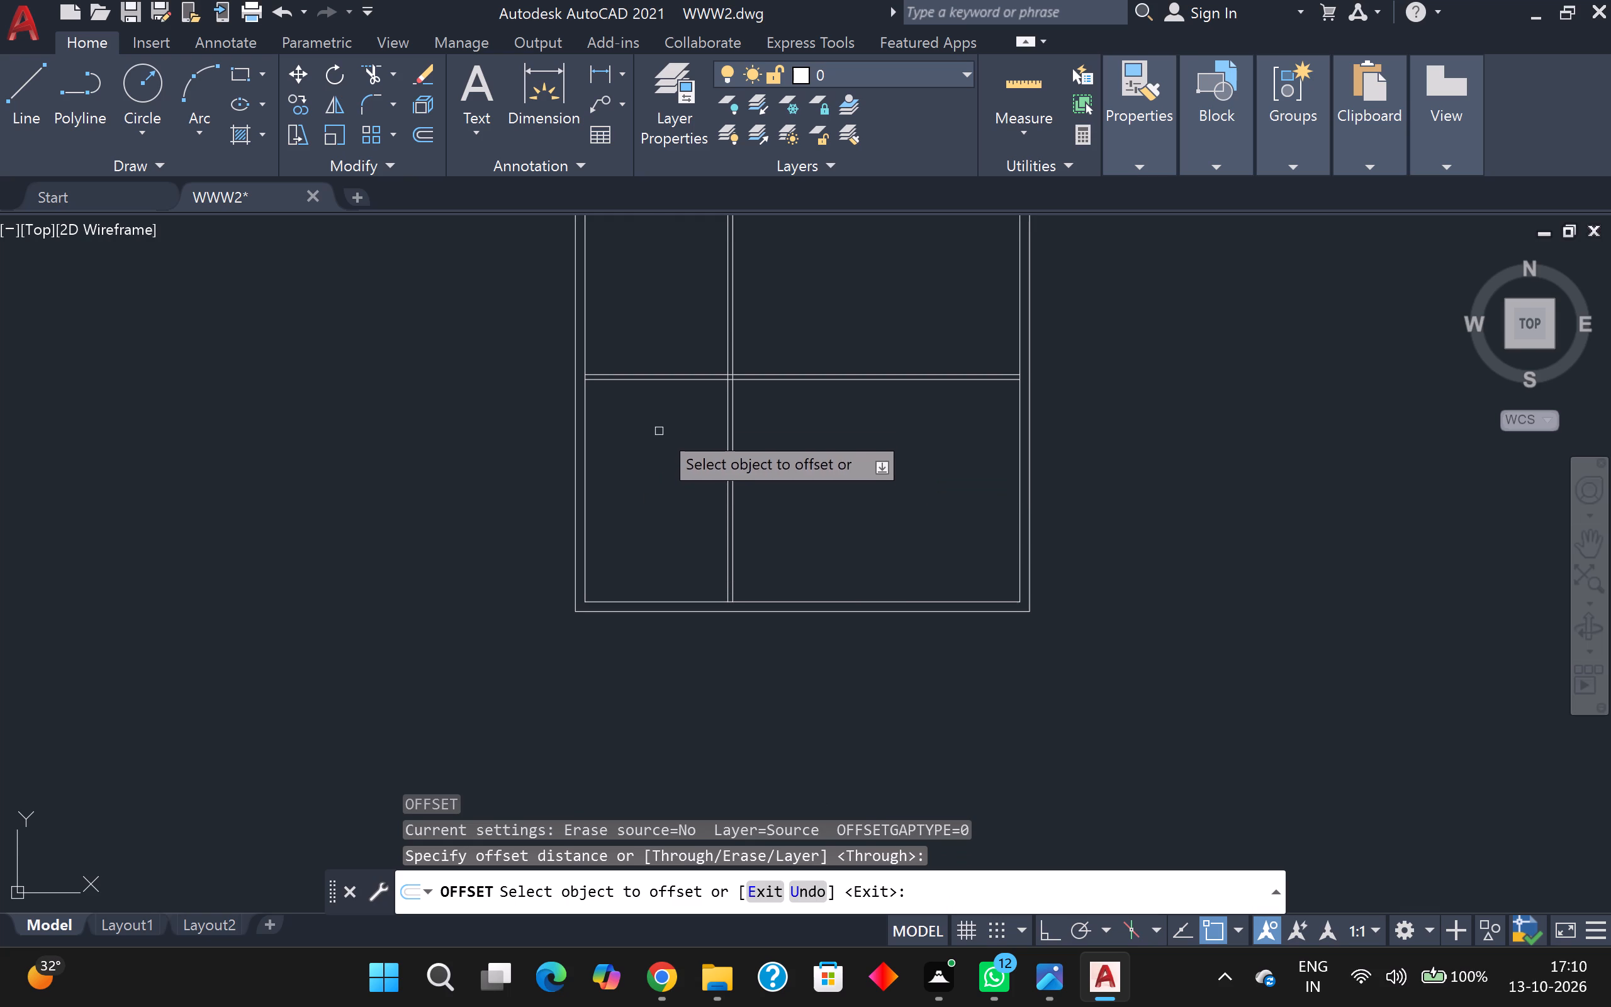
pyautogui.click(683, 381)
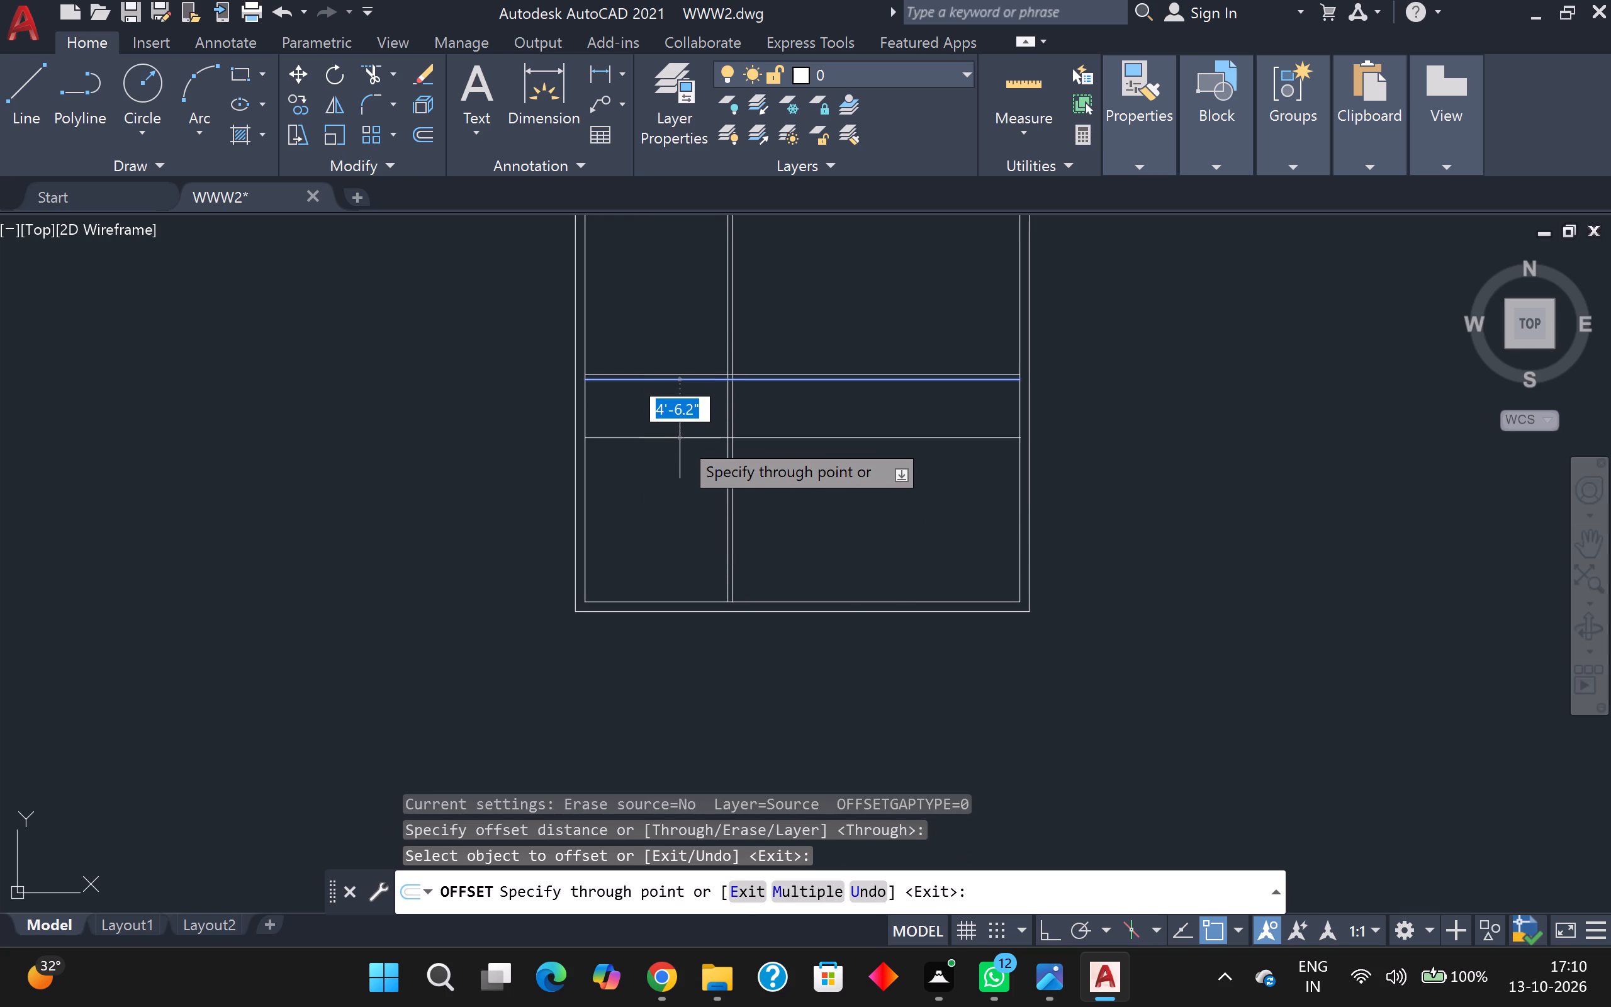
pyautogui.press('8')
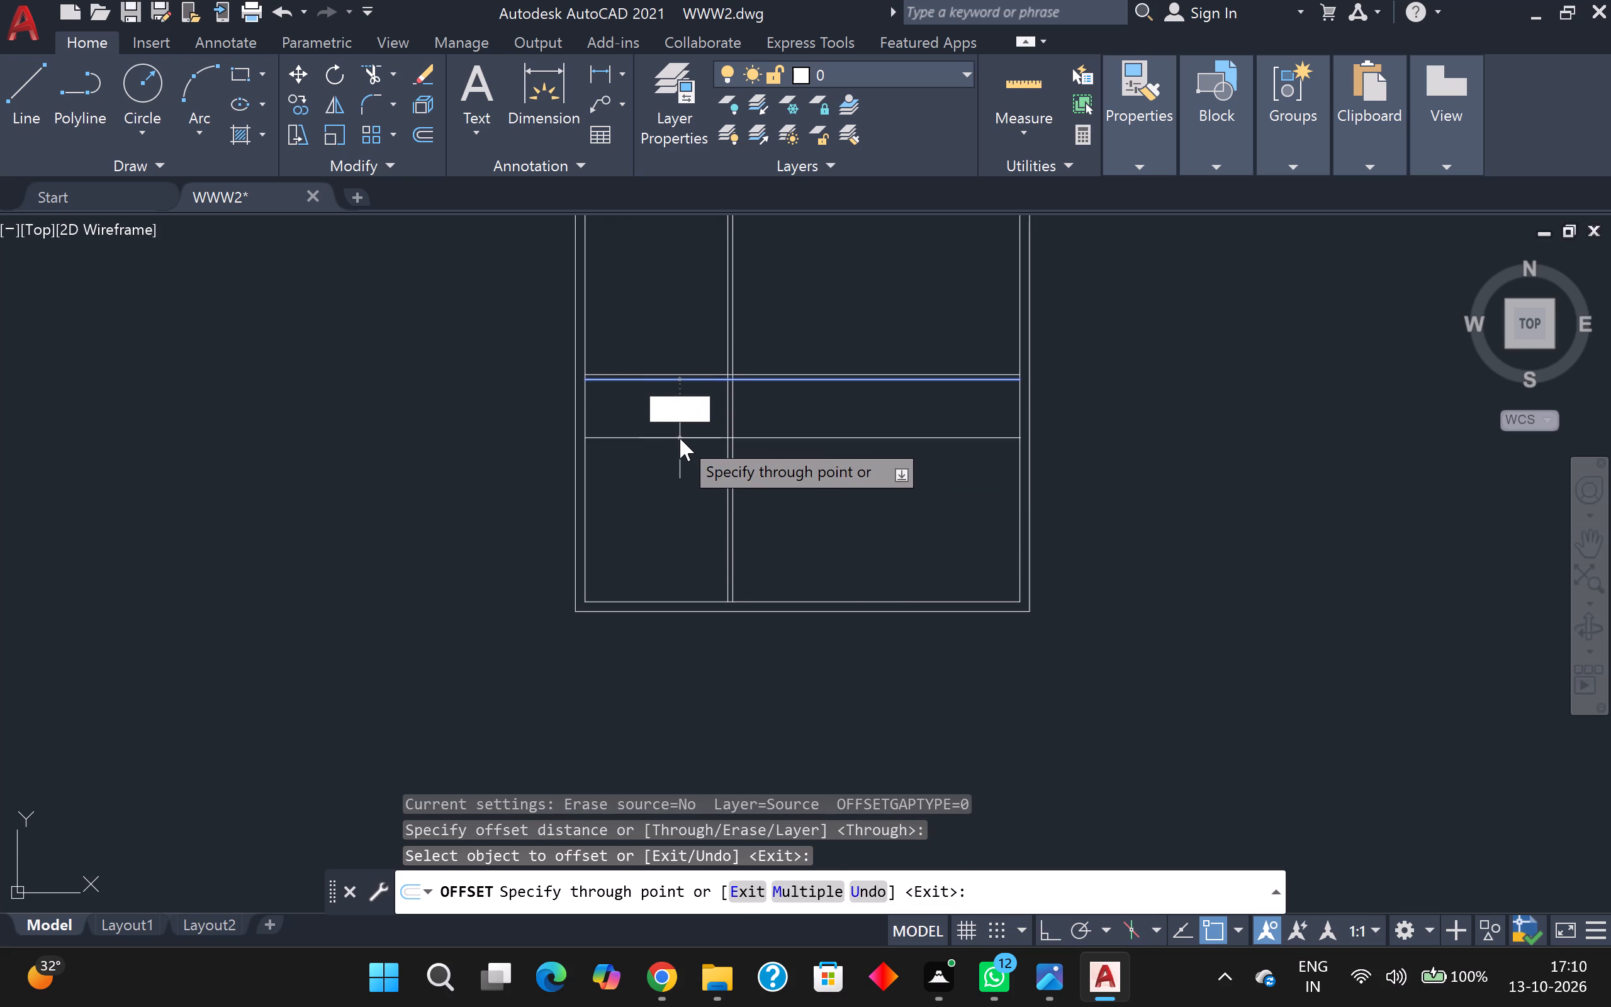
pyautogui.press("'")
pyautogui.press('Return')
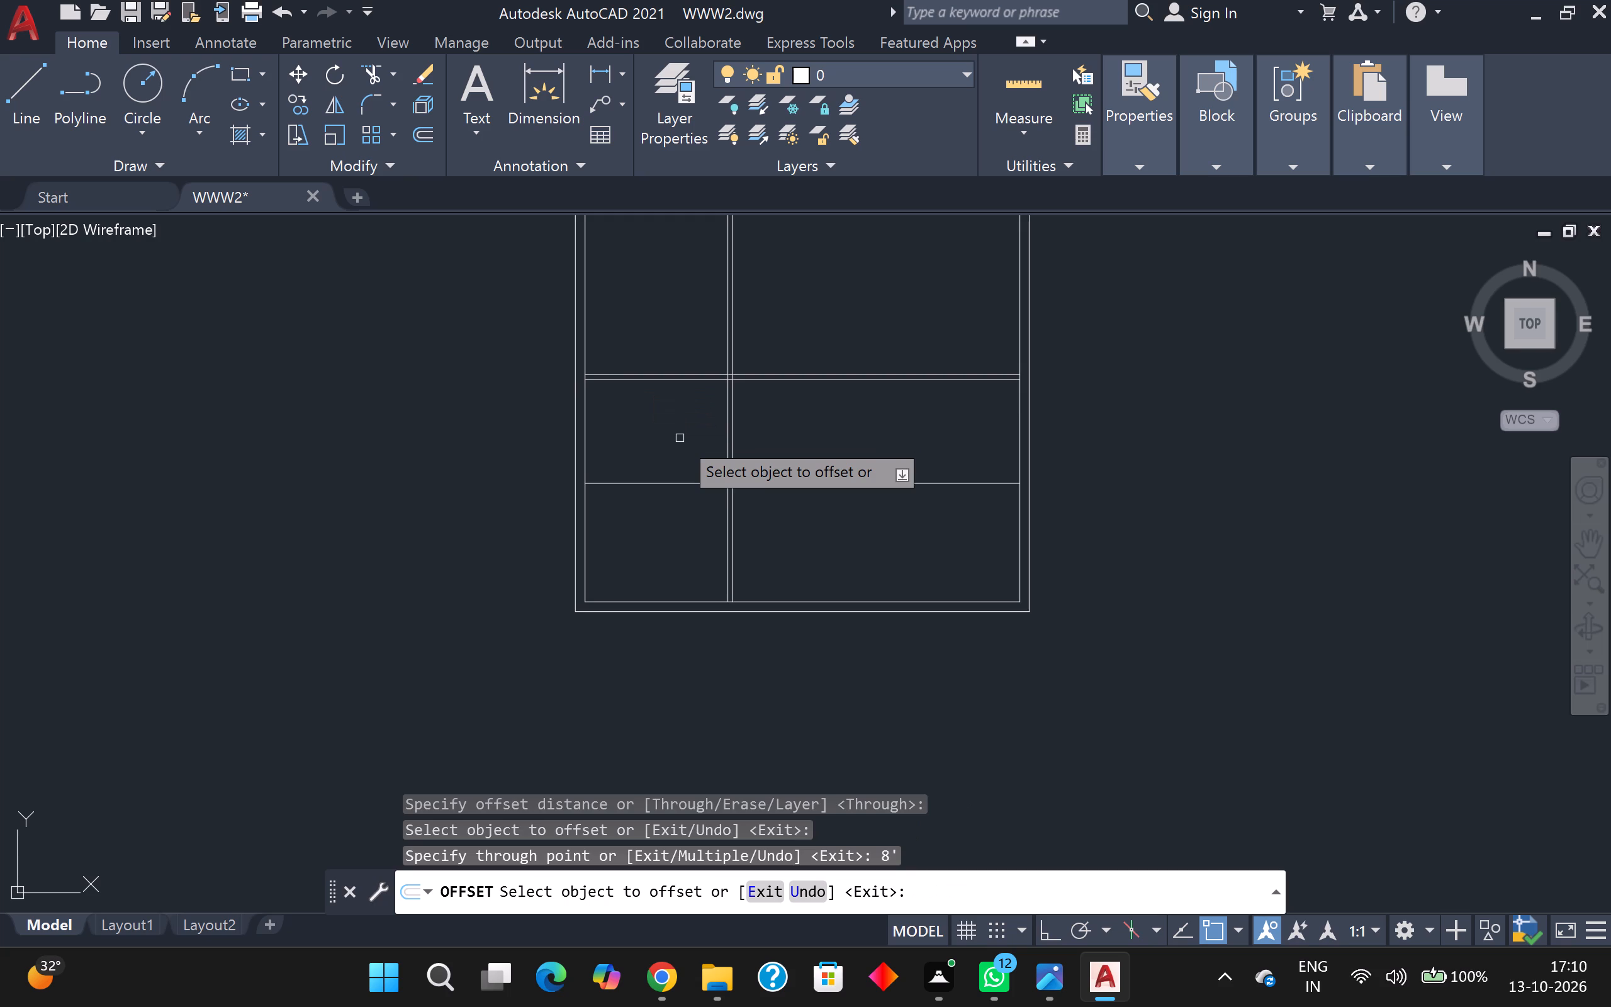
# Offset the new lower horizontal line 4.5" downward to form the second horizontal partition's thickness.
pyautogui.click(676, 485)
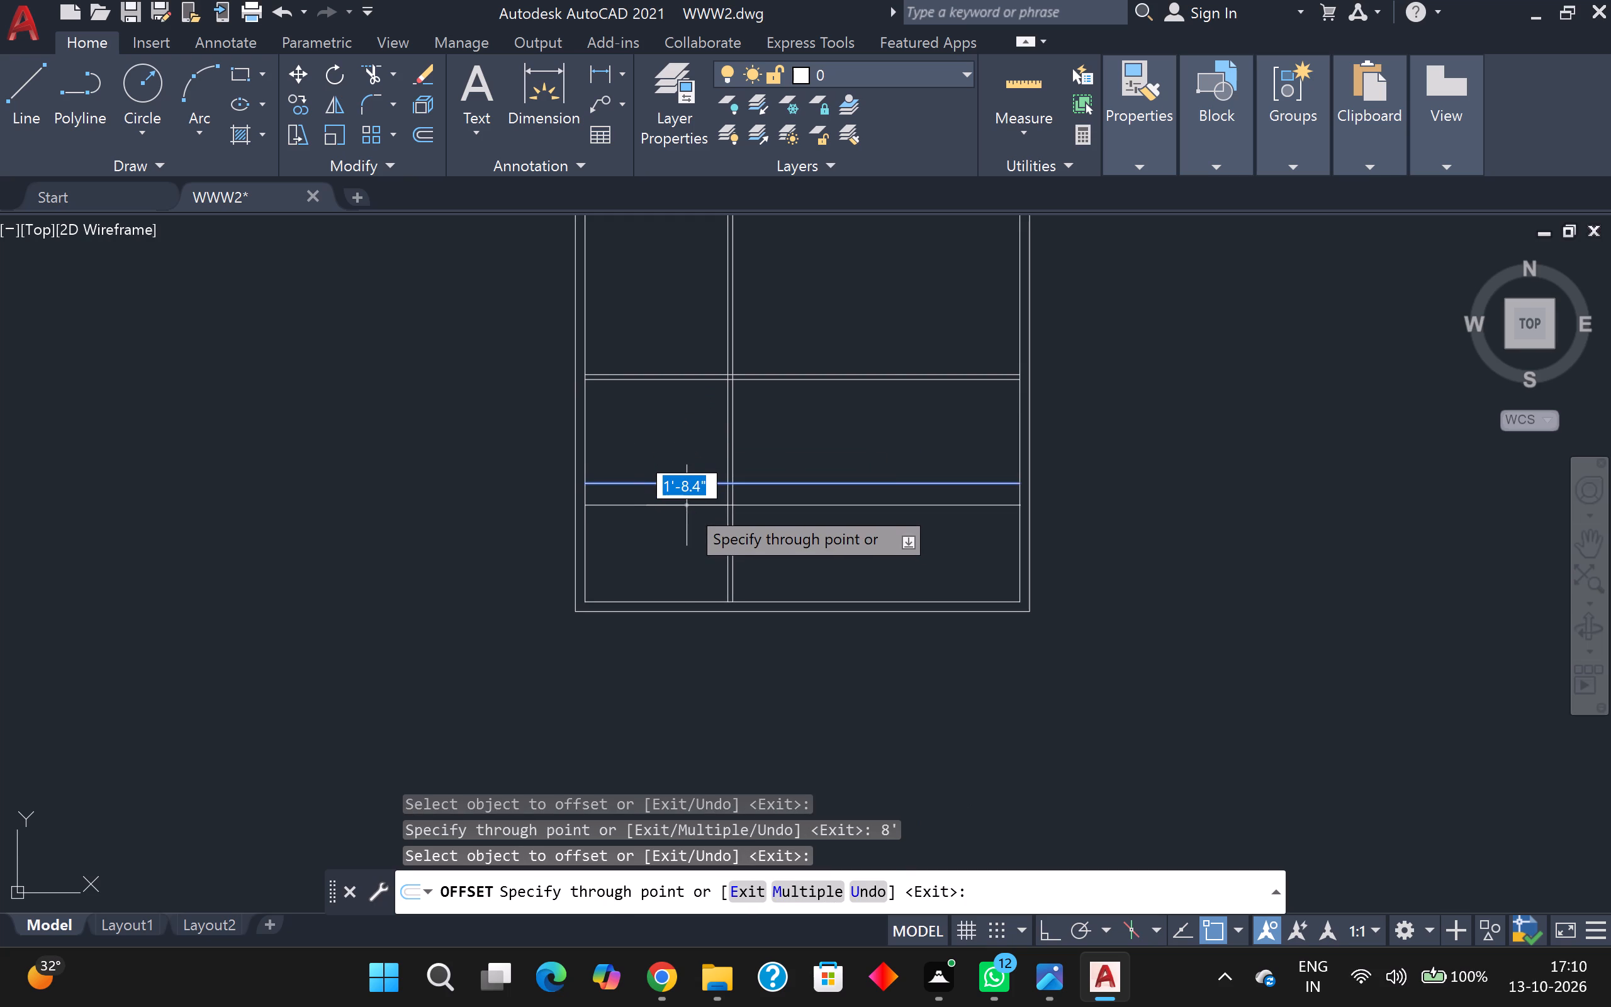
pyautogui.write('4.5')
pyautogui.press('Return')
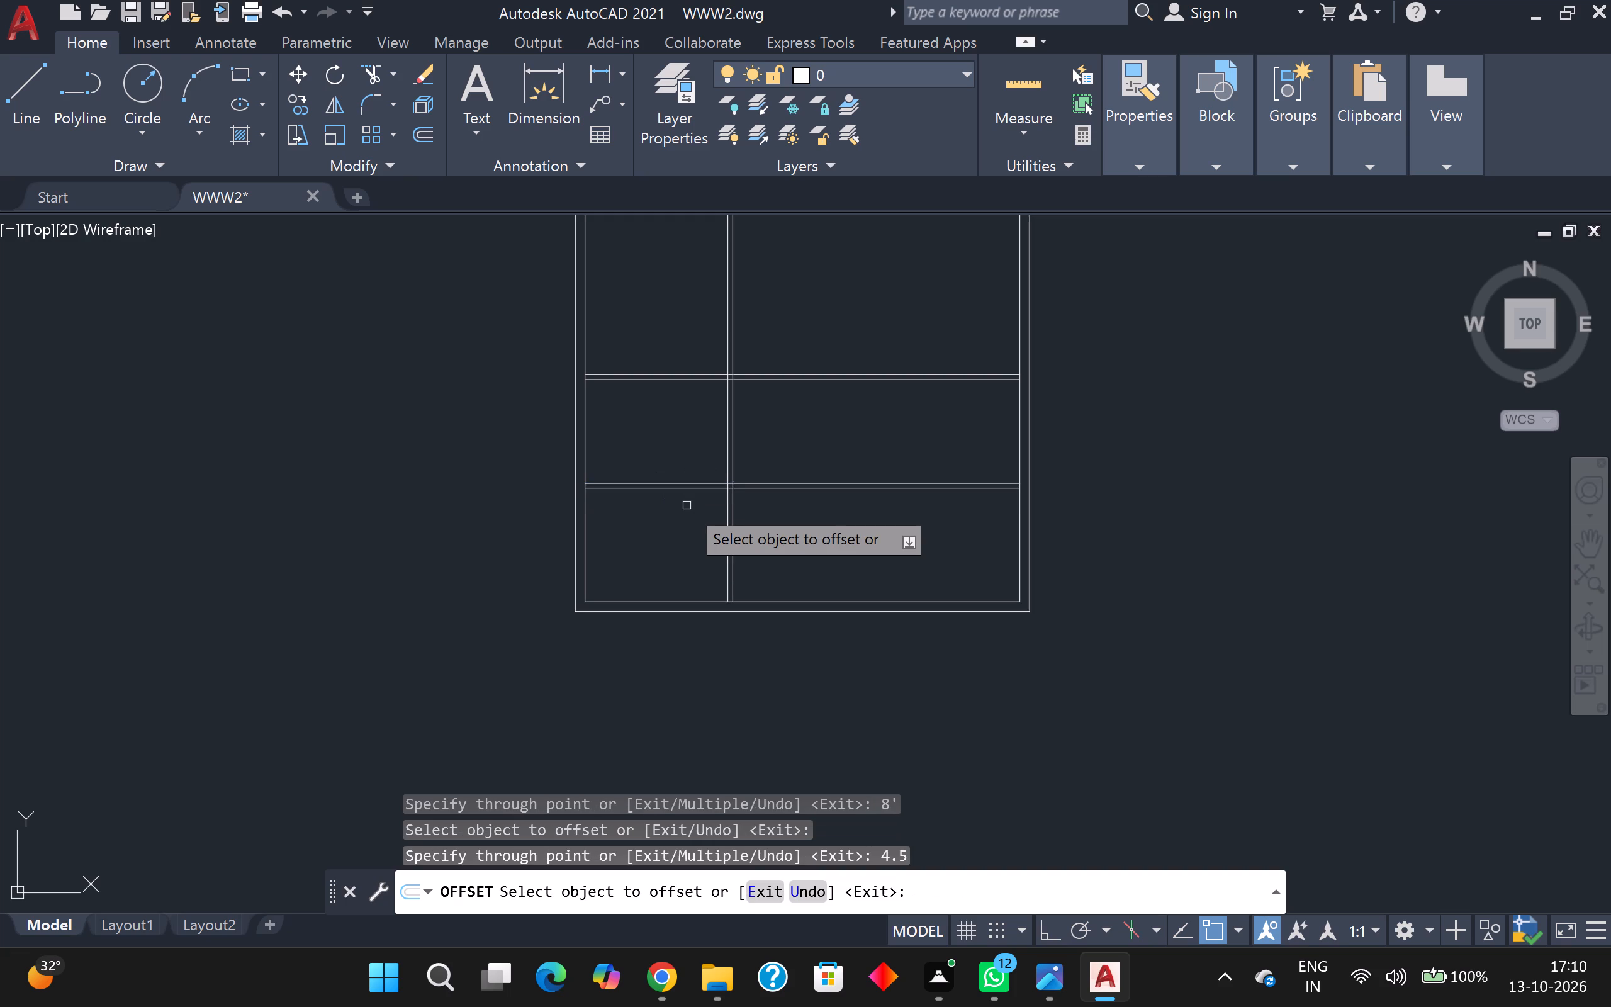
# Offset the right line of the vertical partition 5' to the right.
pyautogui.scroll(2, 687, 505)
pyautogui.scroll(-1, 688, 503)
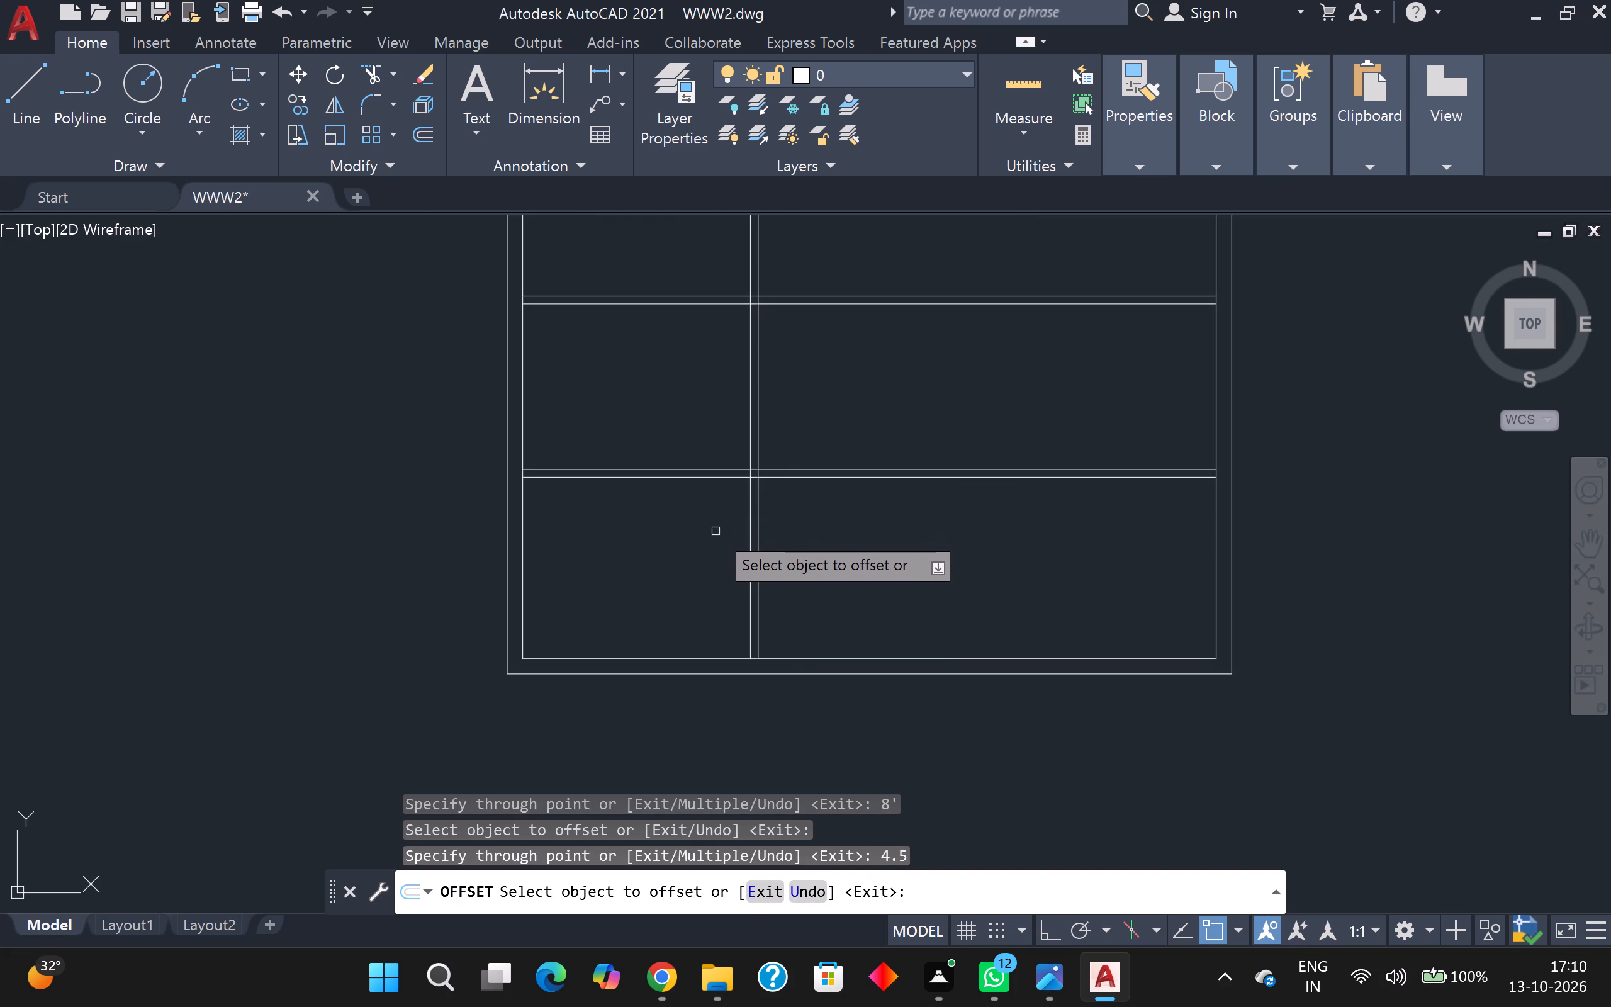
pyautogui.moveTo(808, 512); pyautogui.dragTo(793, 554, button='middle')
pyautogui.scroll(-1, 877, 479)
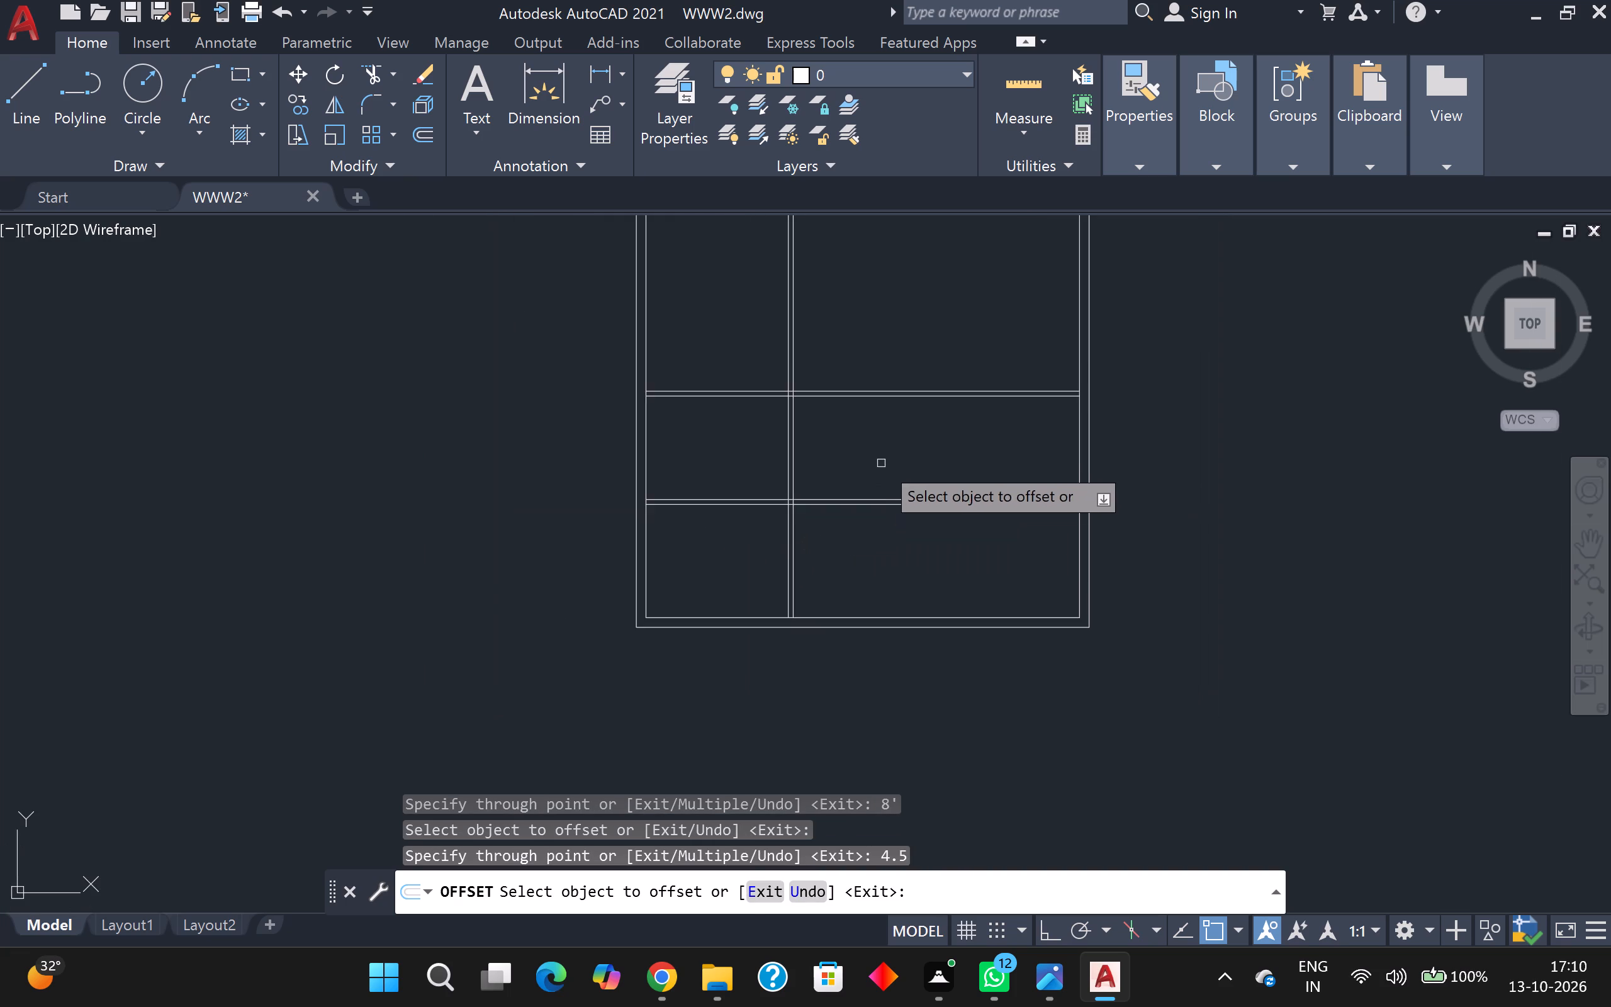
pyautogui.scroll(-2, 882, 461)
pyautogui.scroll(1, 887, 440)
pyautogui.moveTo(883, 386); pyautogui.dragTo(814, 434, button='middle')
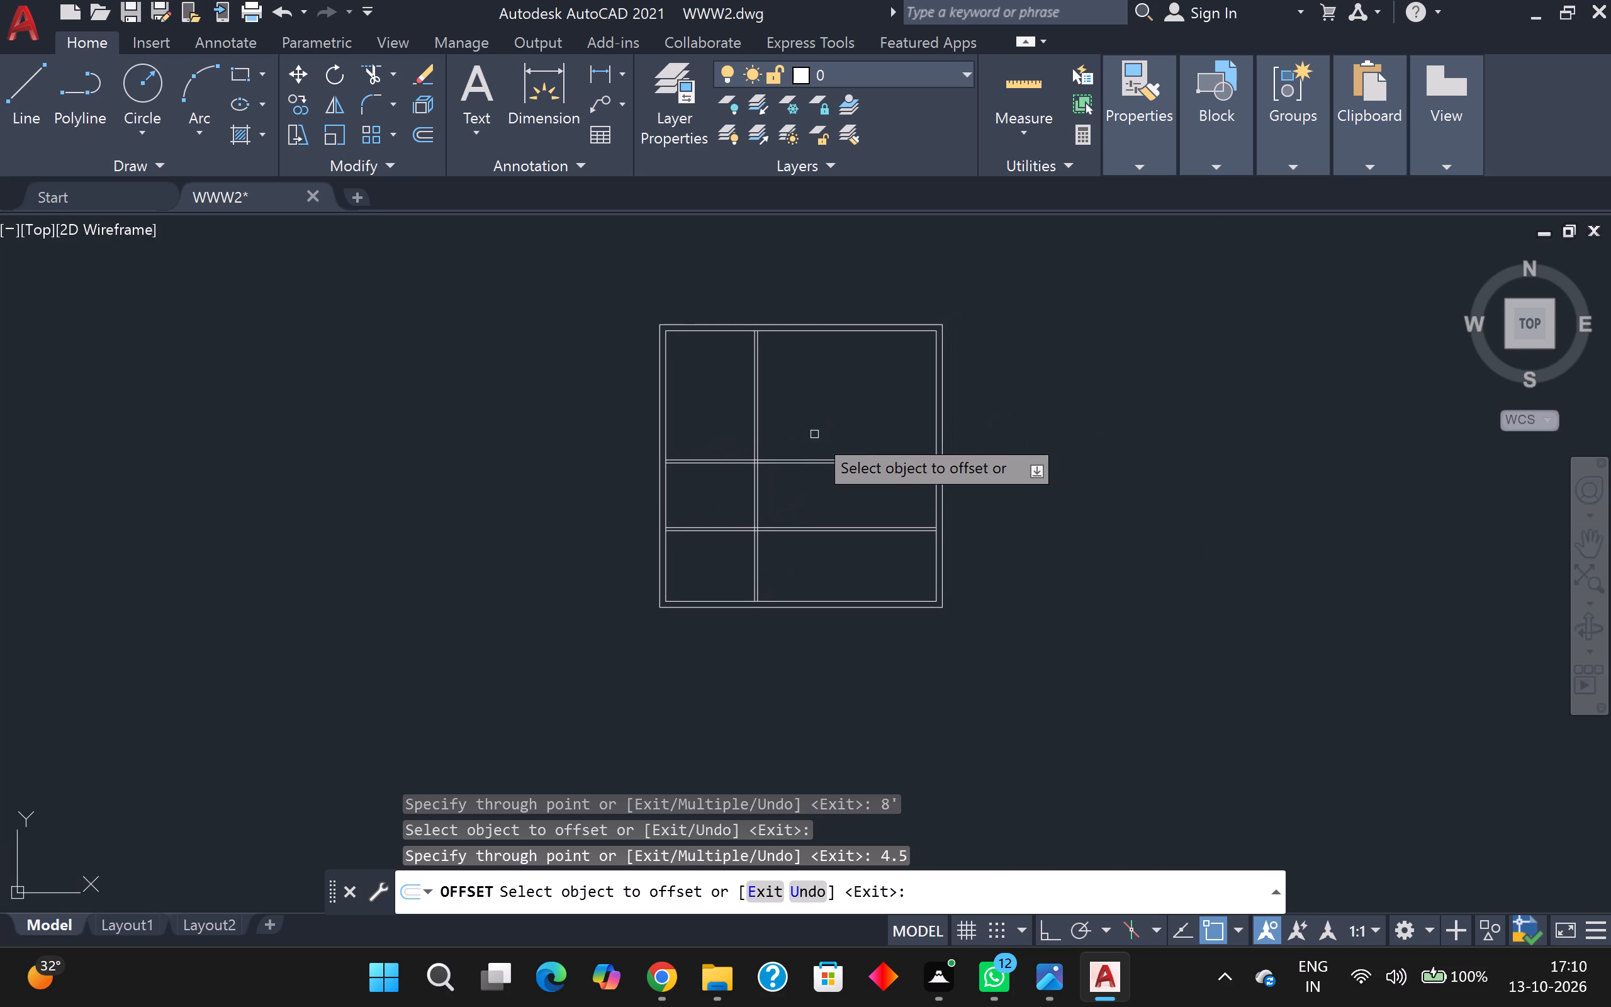
pyautogui.scroll(-2, 817, 420)
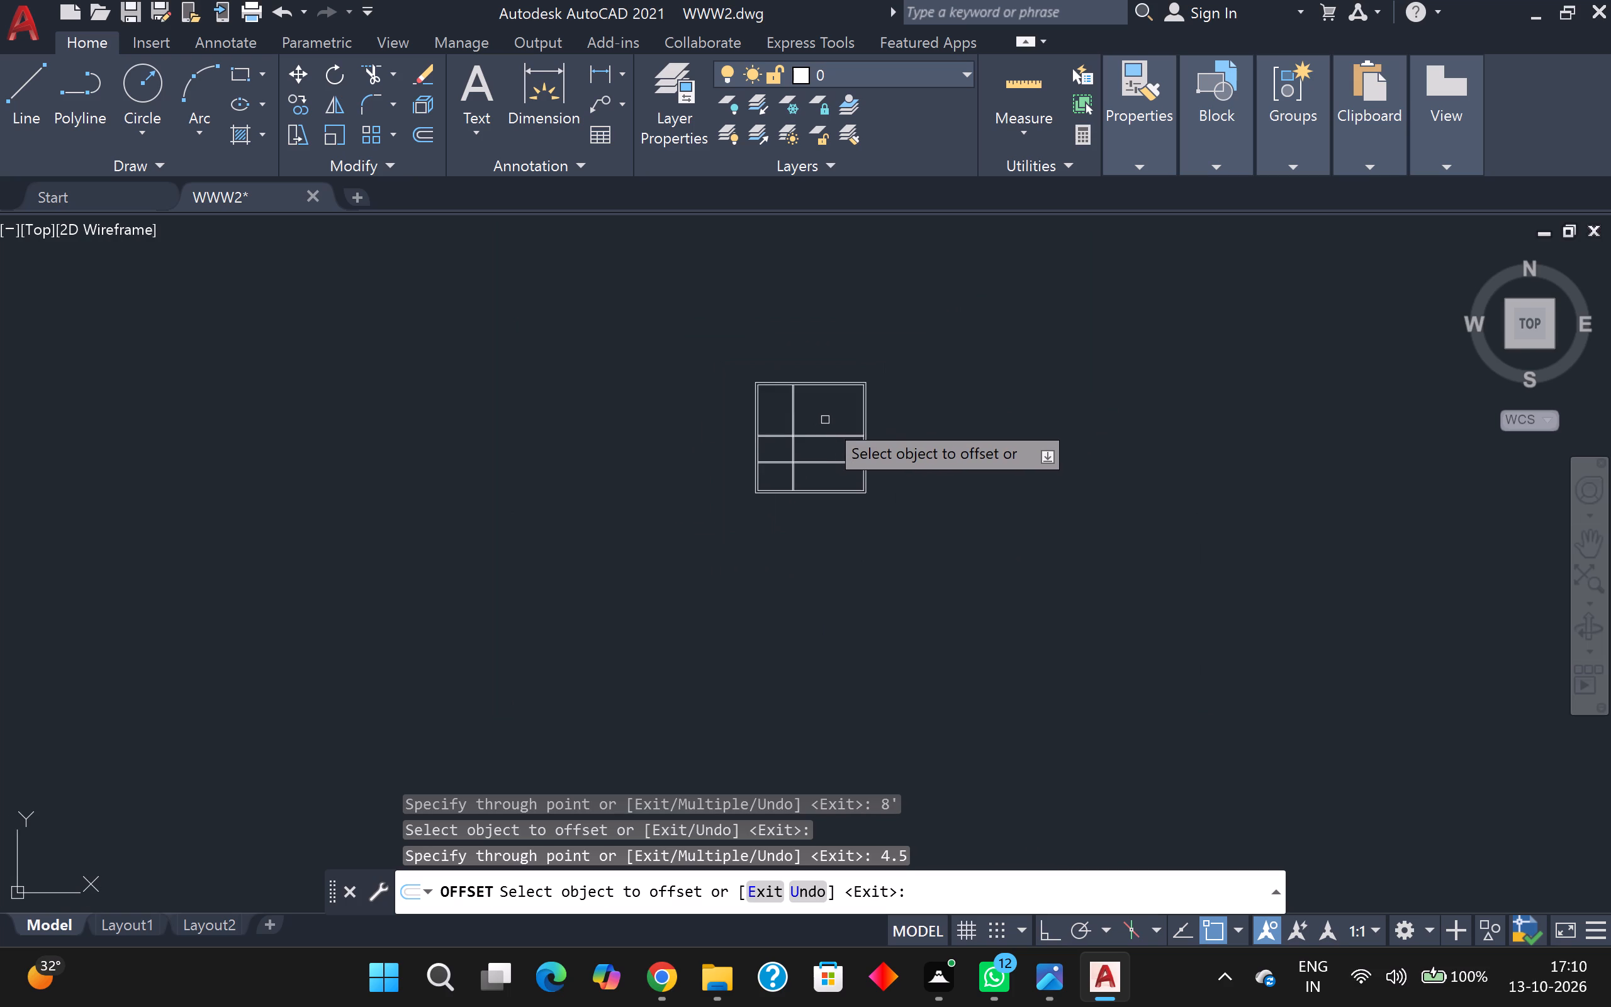
pyautogui.moveTo(825, 420); pyautogui.dragTo(790, 432, button='middle')
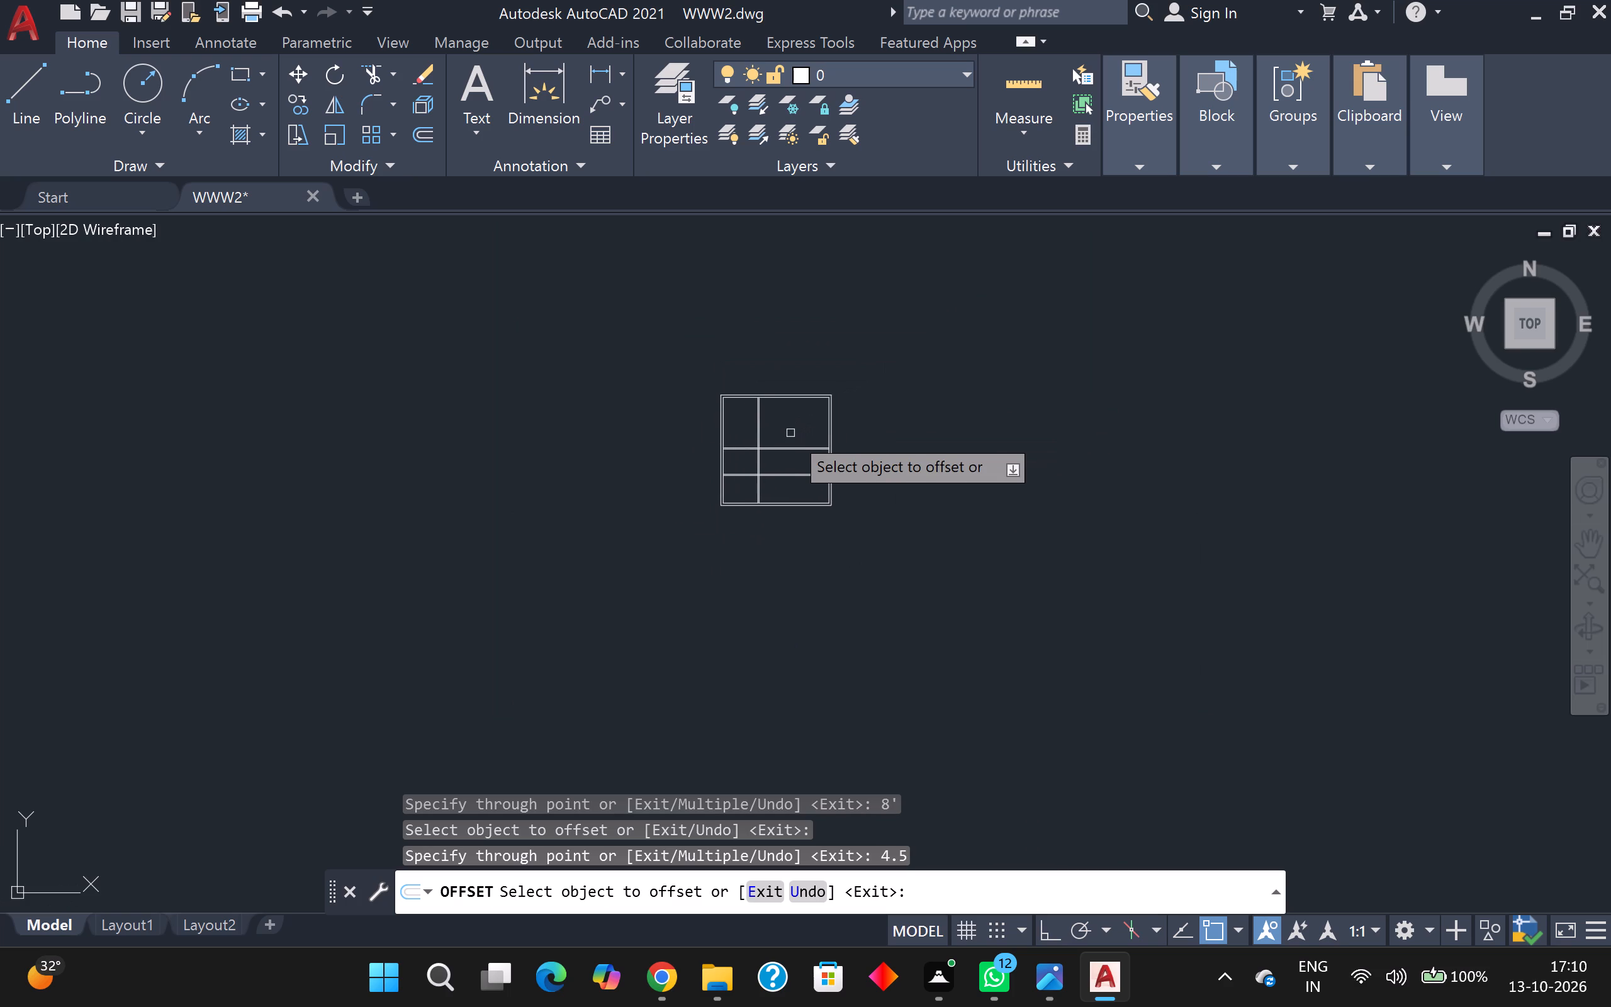
pyautogui.scroll(4, 767, 404)
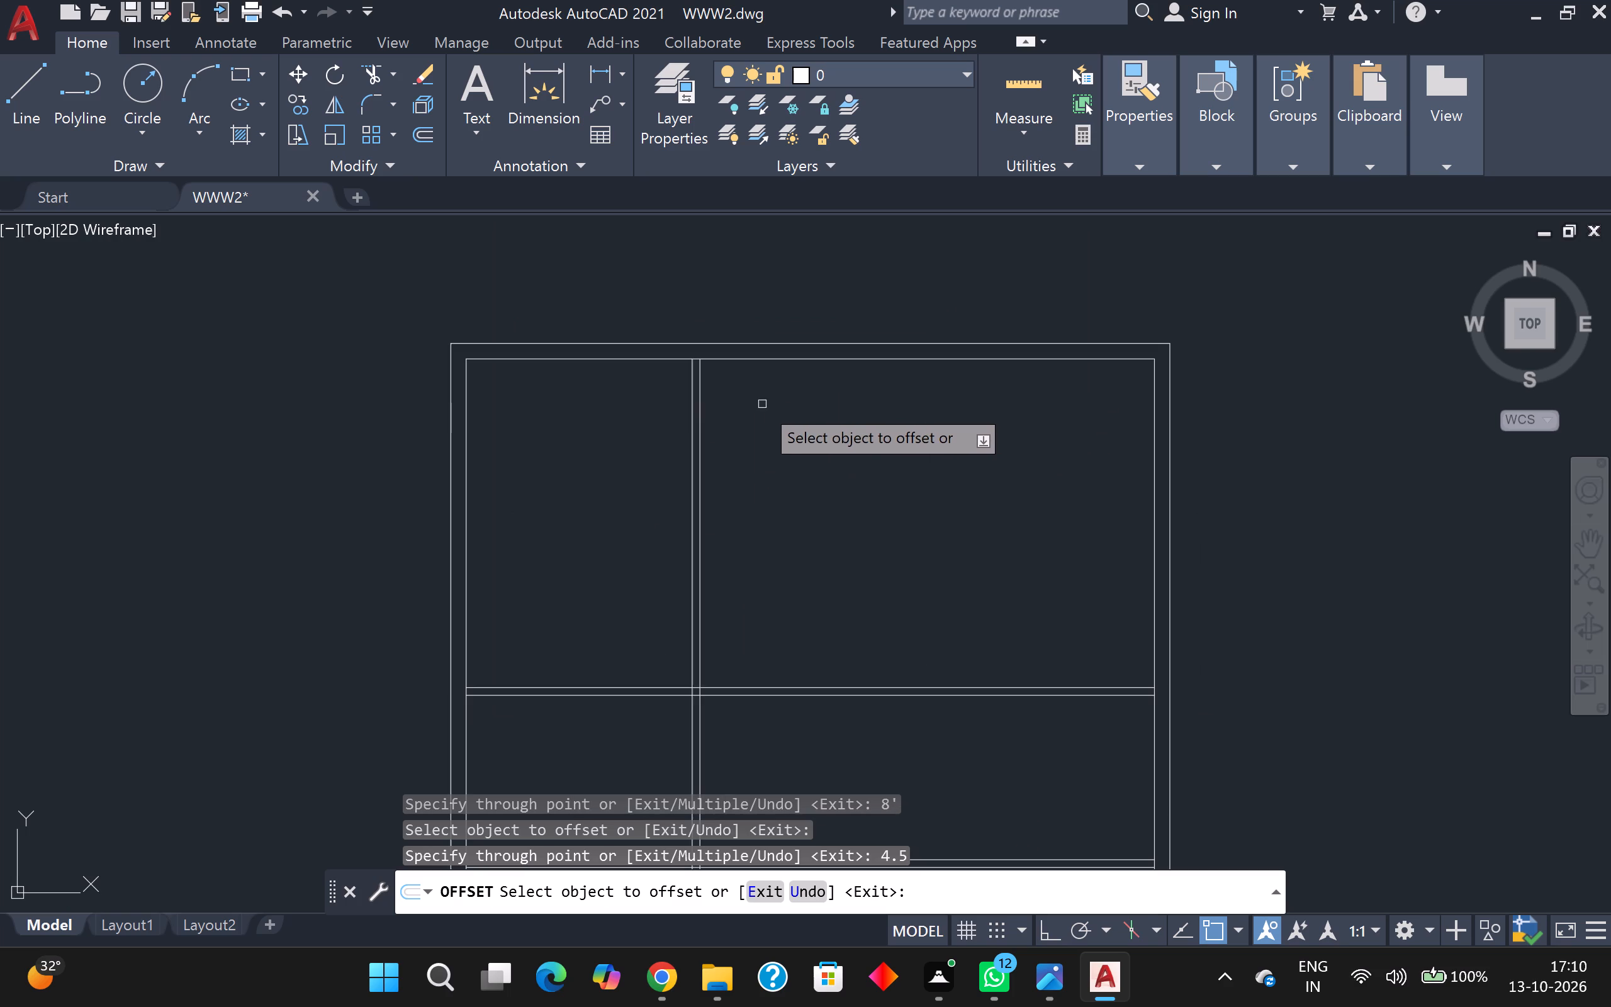
pyautogui.click(702, 427)
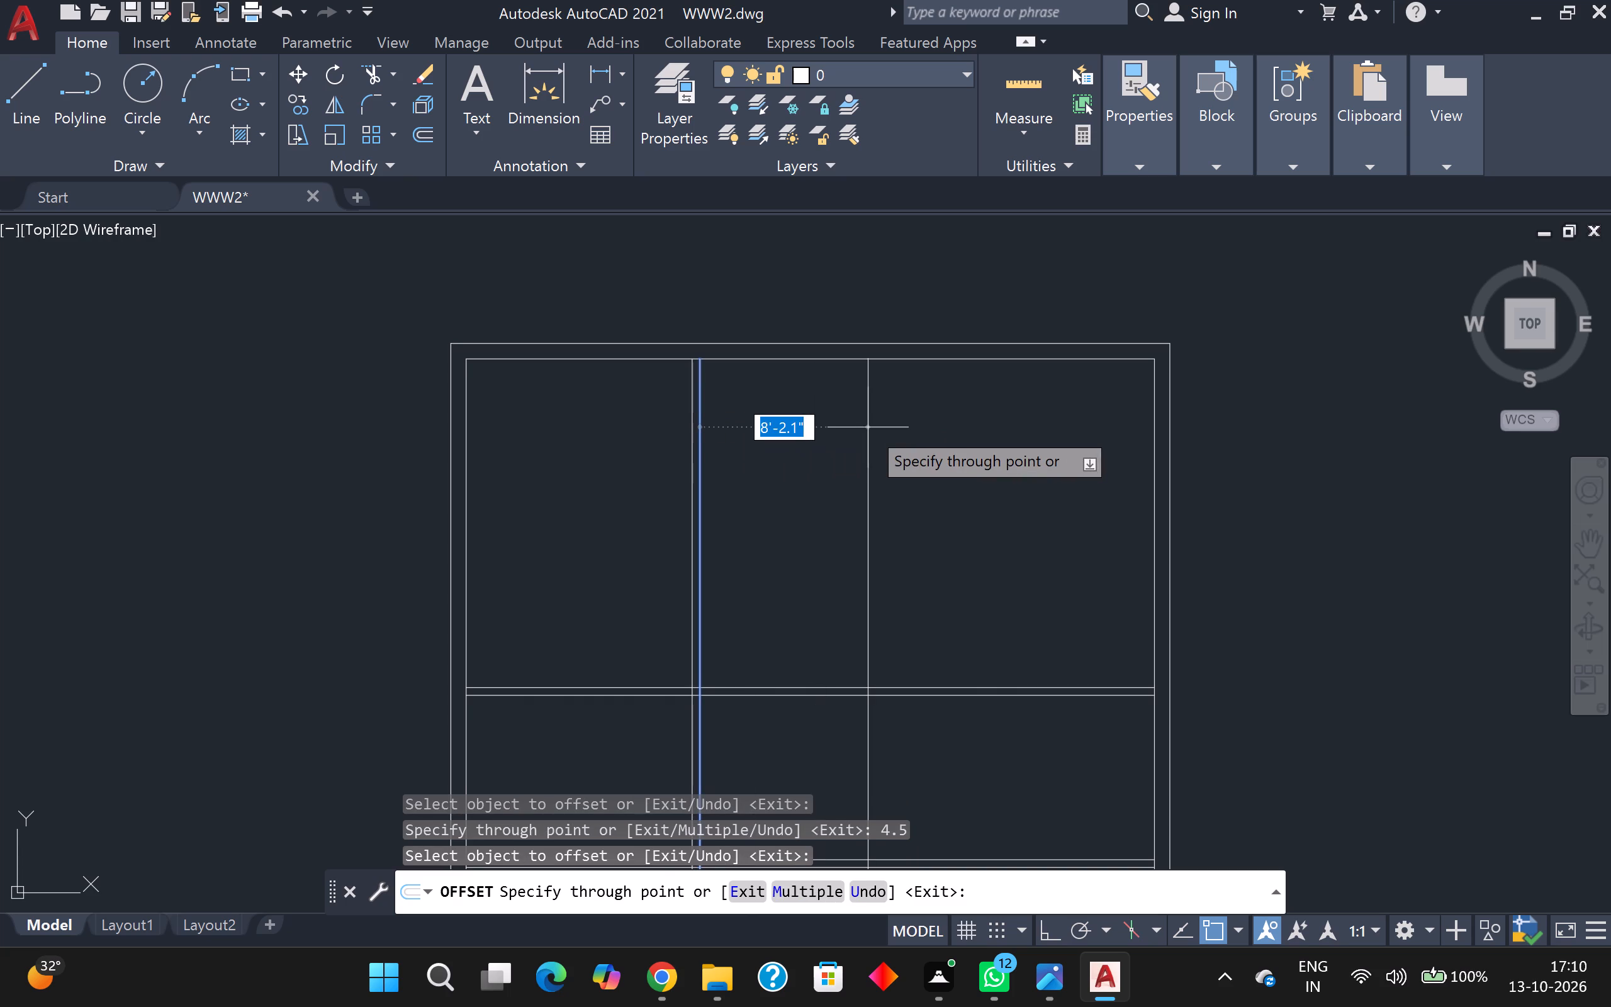
pyautogui.press('5')
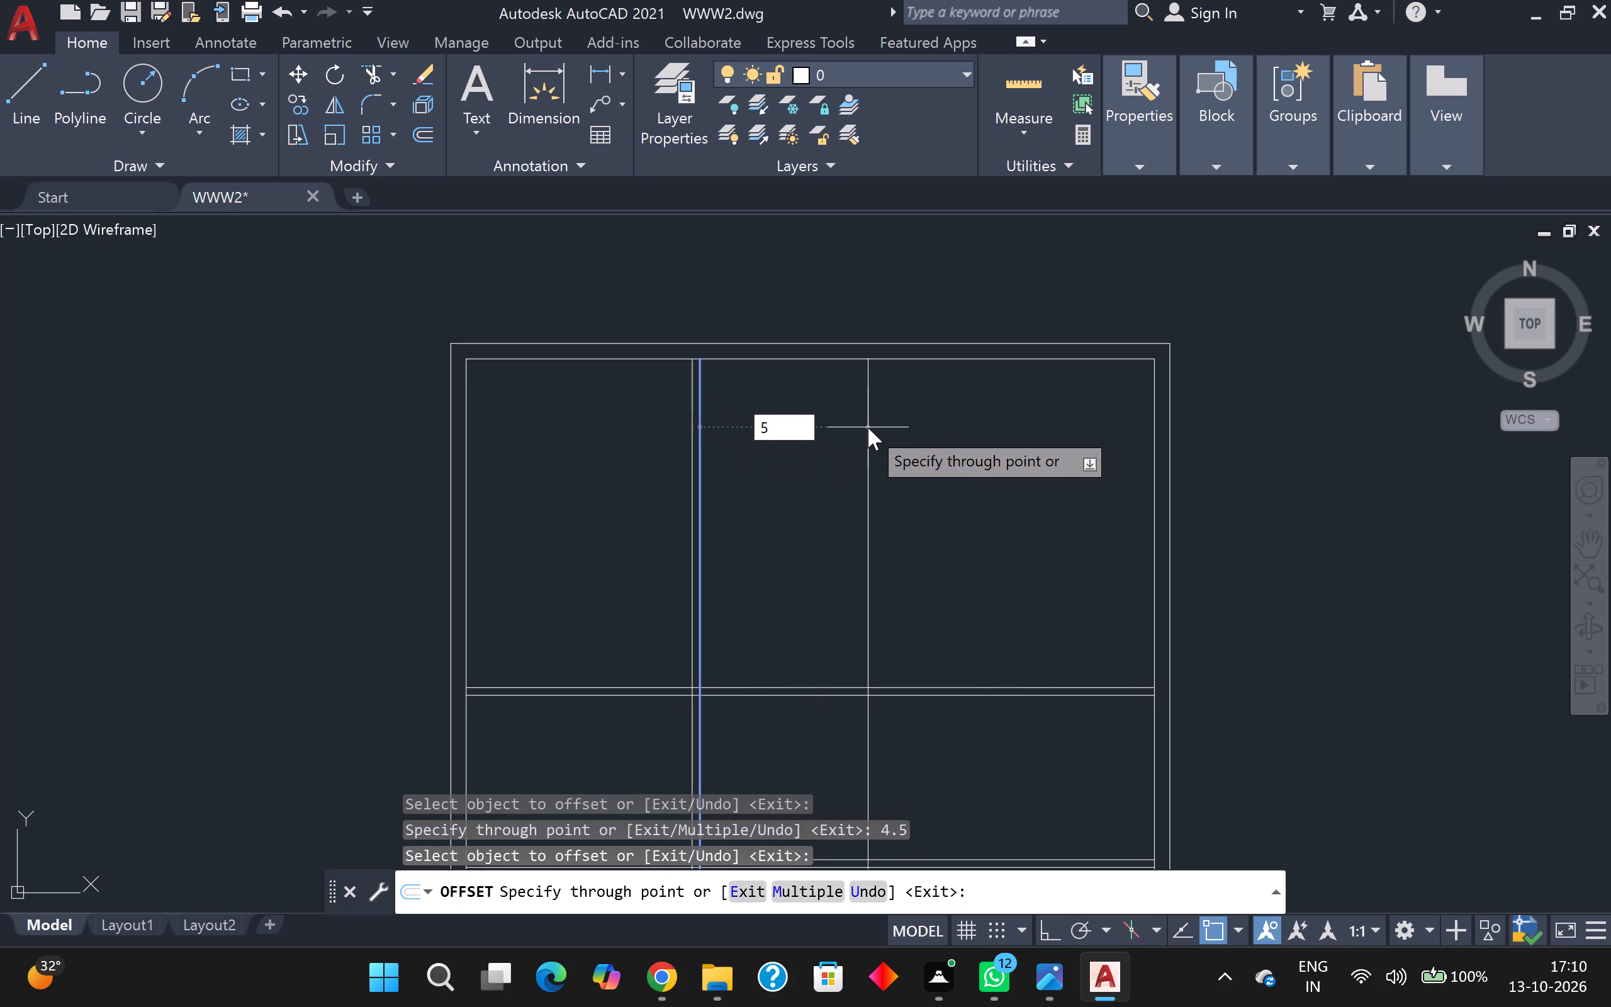
pyautogui.press("'")
pyautogui.press('Return')
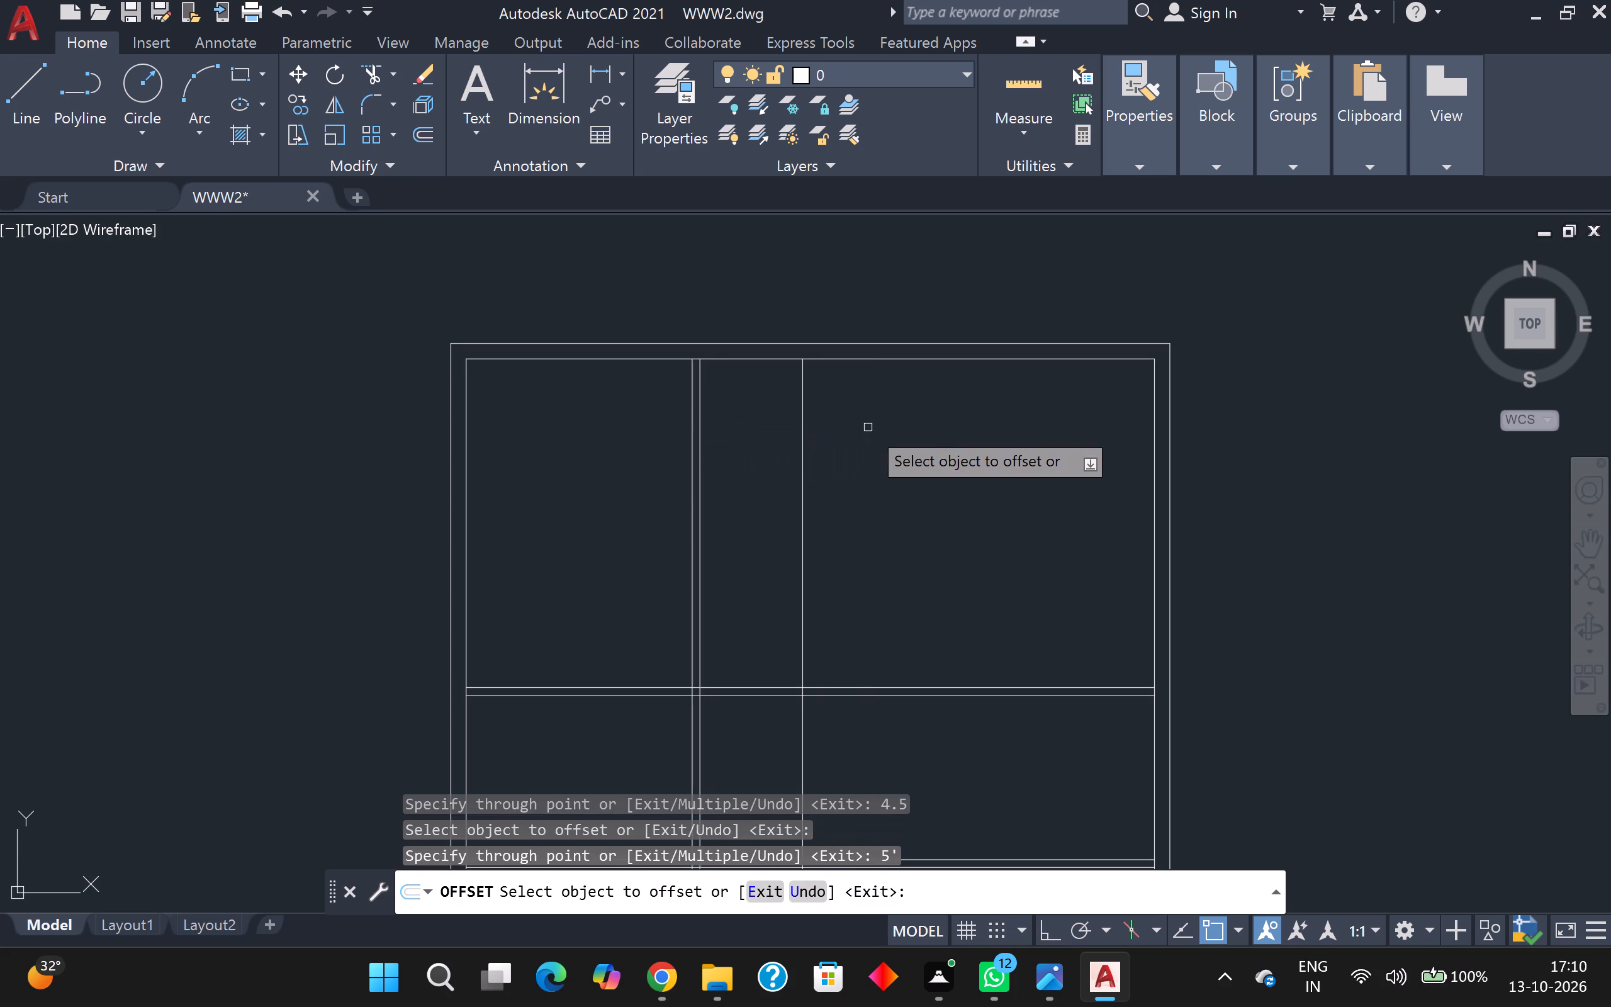
# Offset the inner line of the top outer wall 5' downward.
pyautogui.click(766, 357)
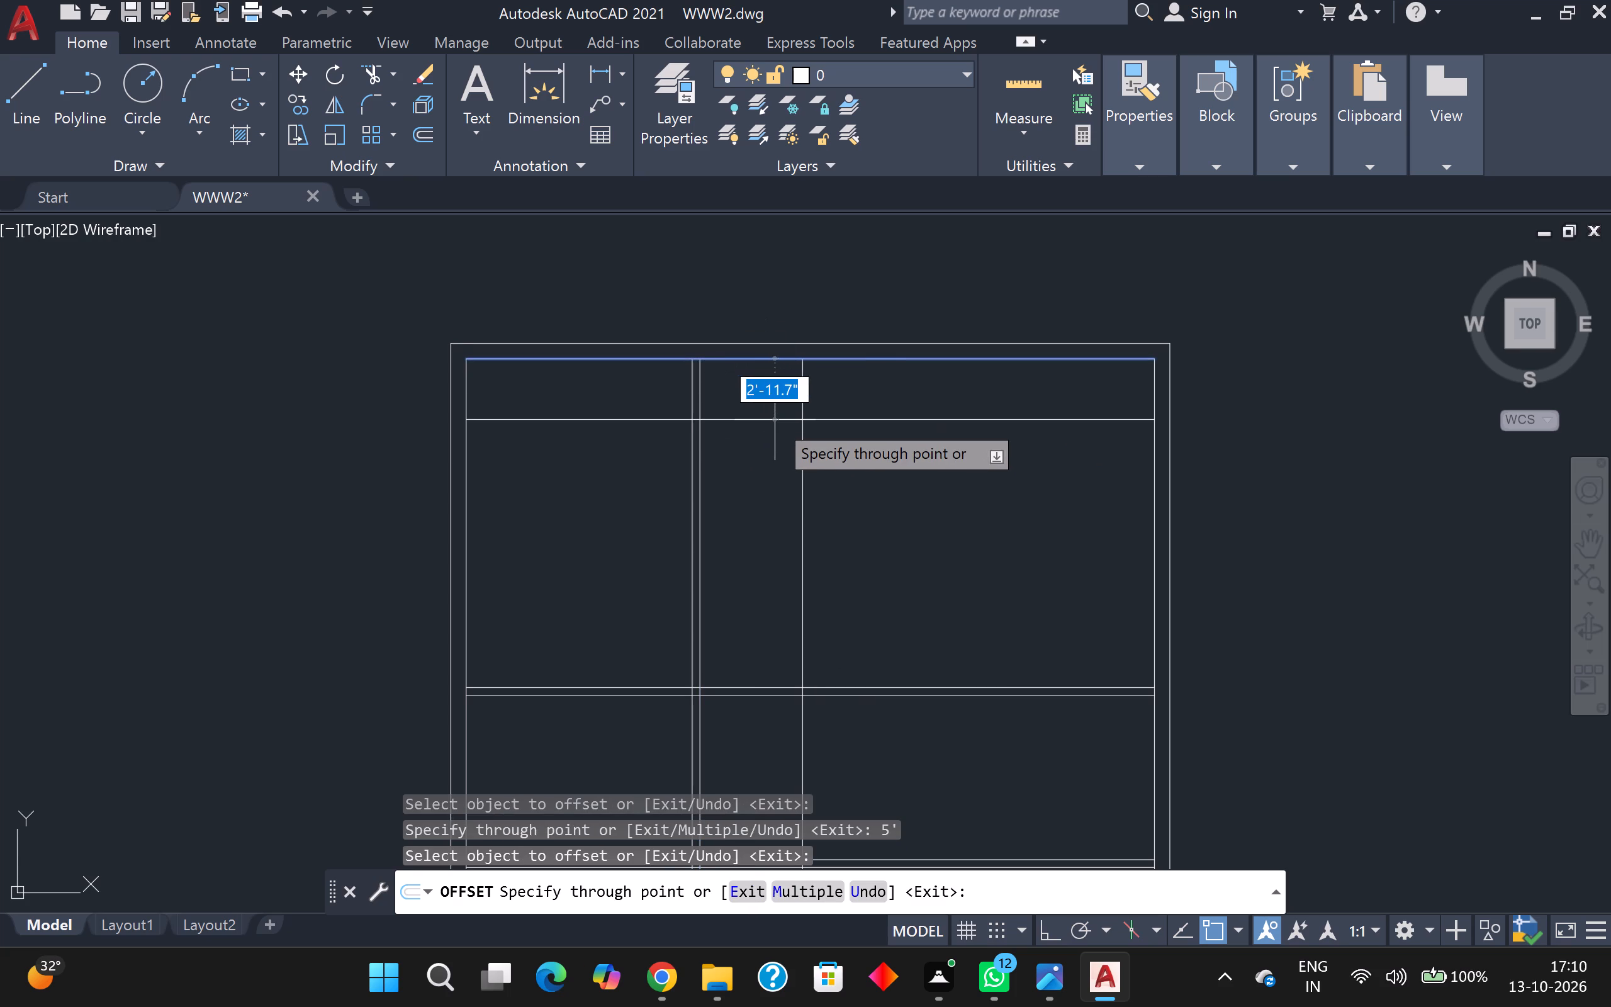
pyautogui.write('56')
pyautogui.press('BackSpace')
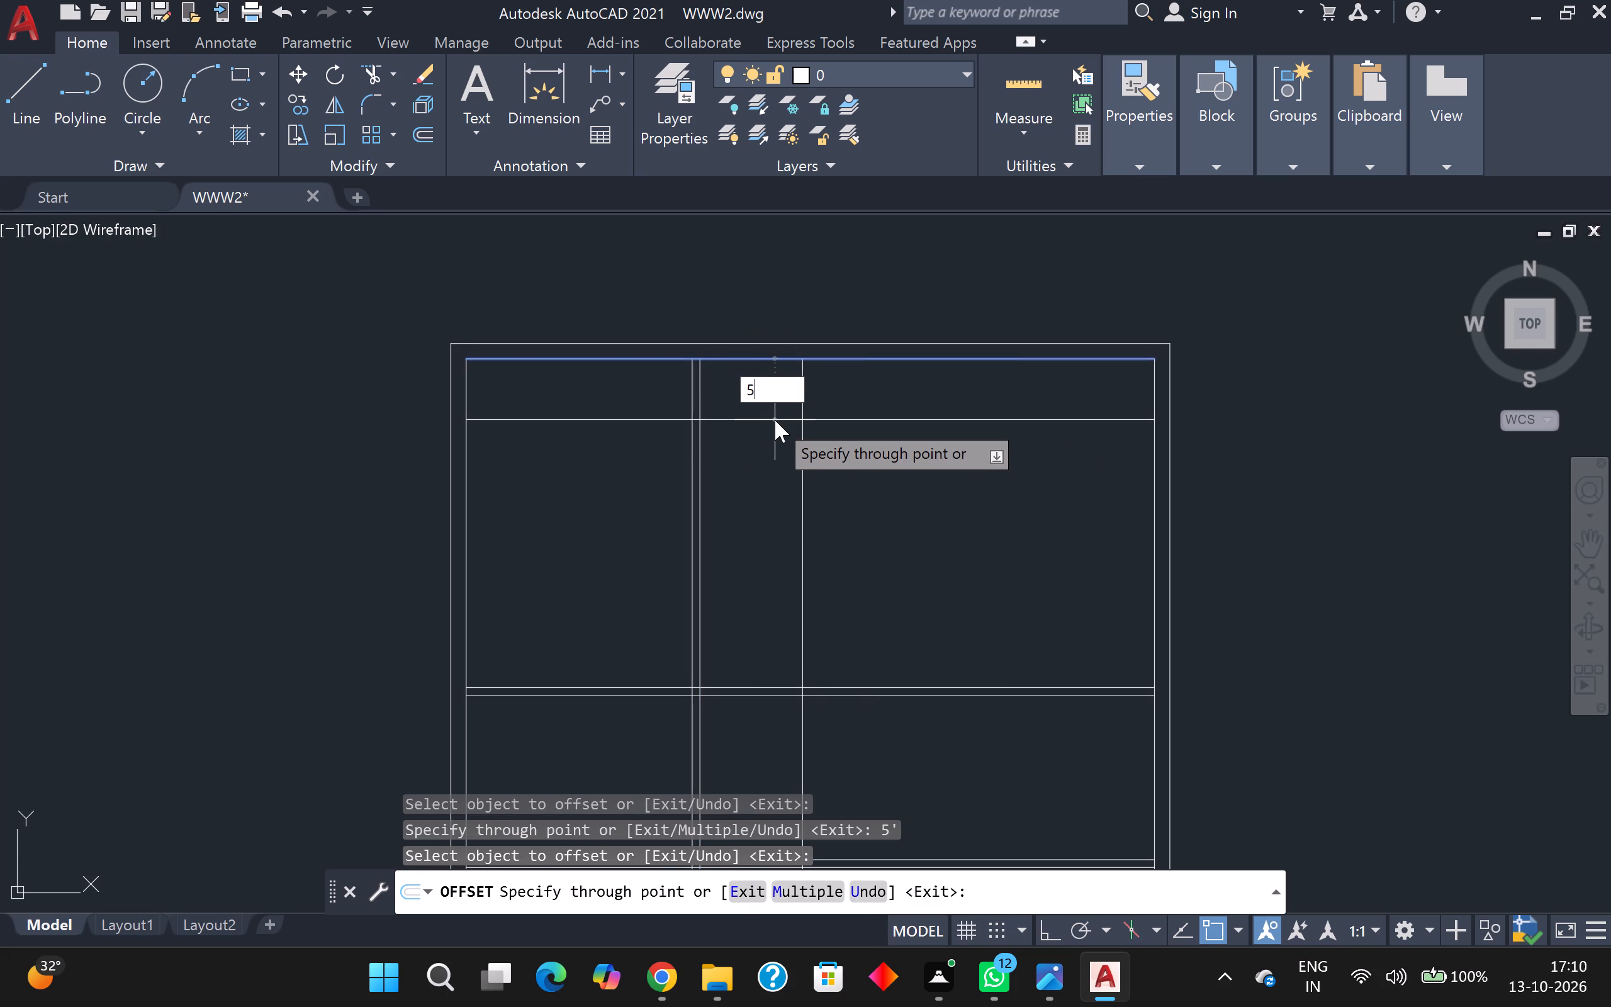
pyautogui.press("'")
pyautogui.press('Return')
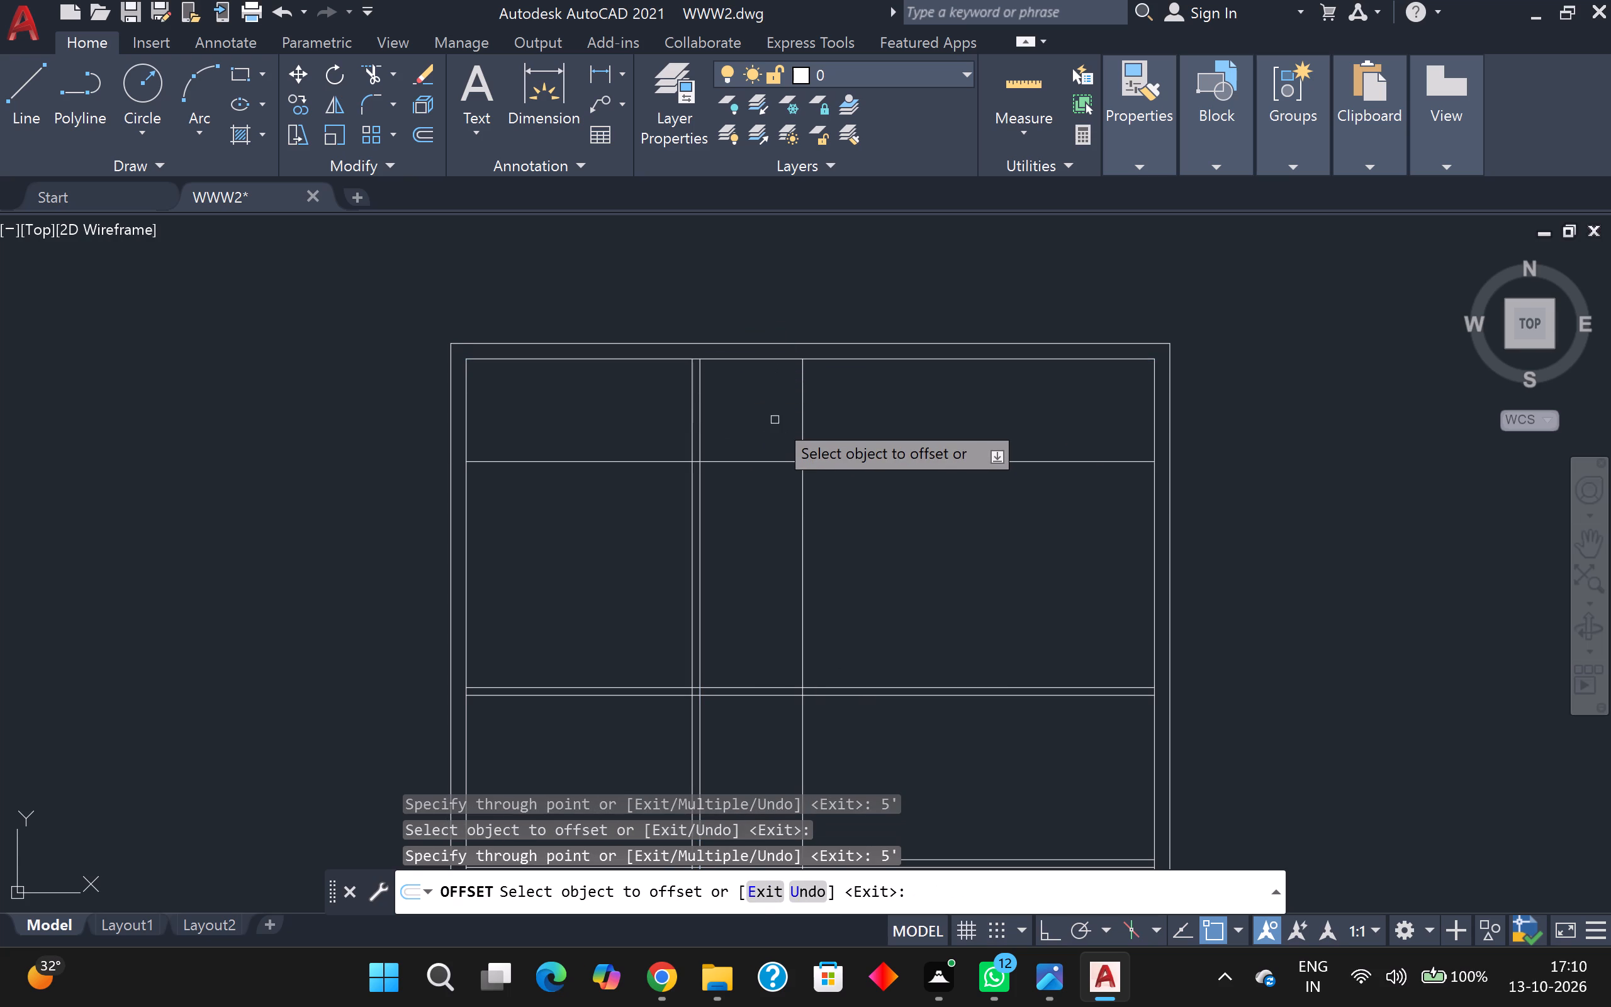
# Give both new partition lines their thickness by offsetting the vertical one 4.5" to the right and the horizontal one 4.5" downward.
pyautogui.click(803, 427)
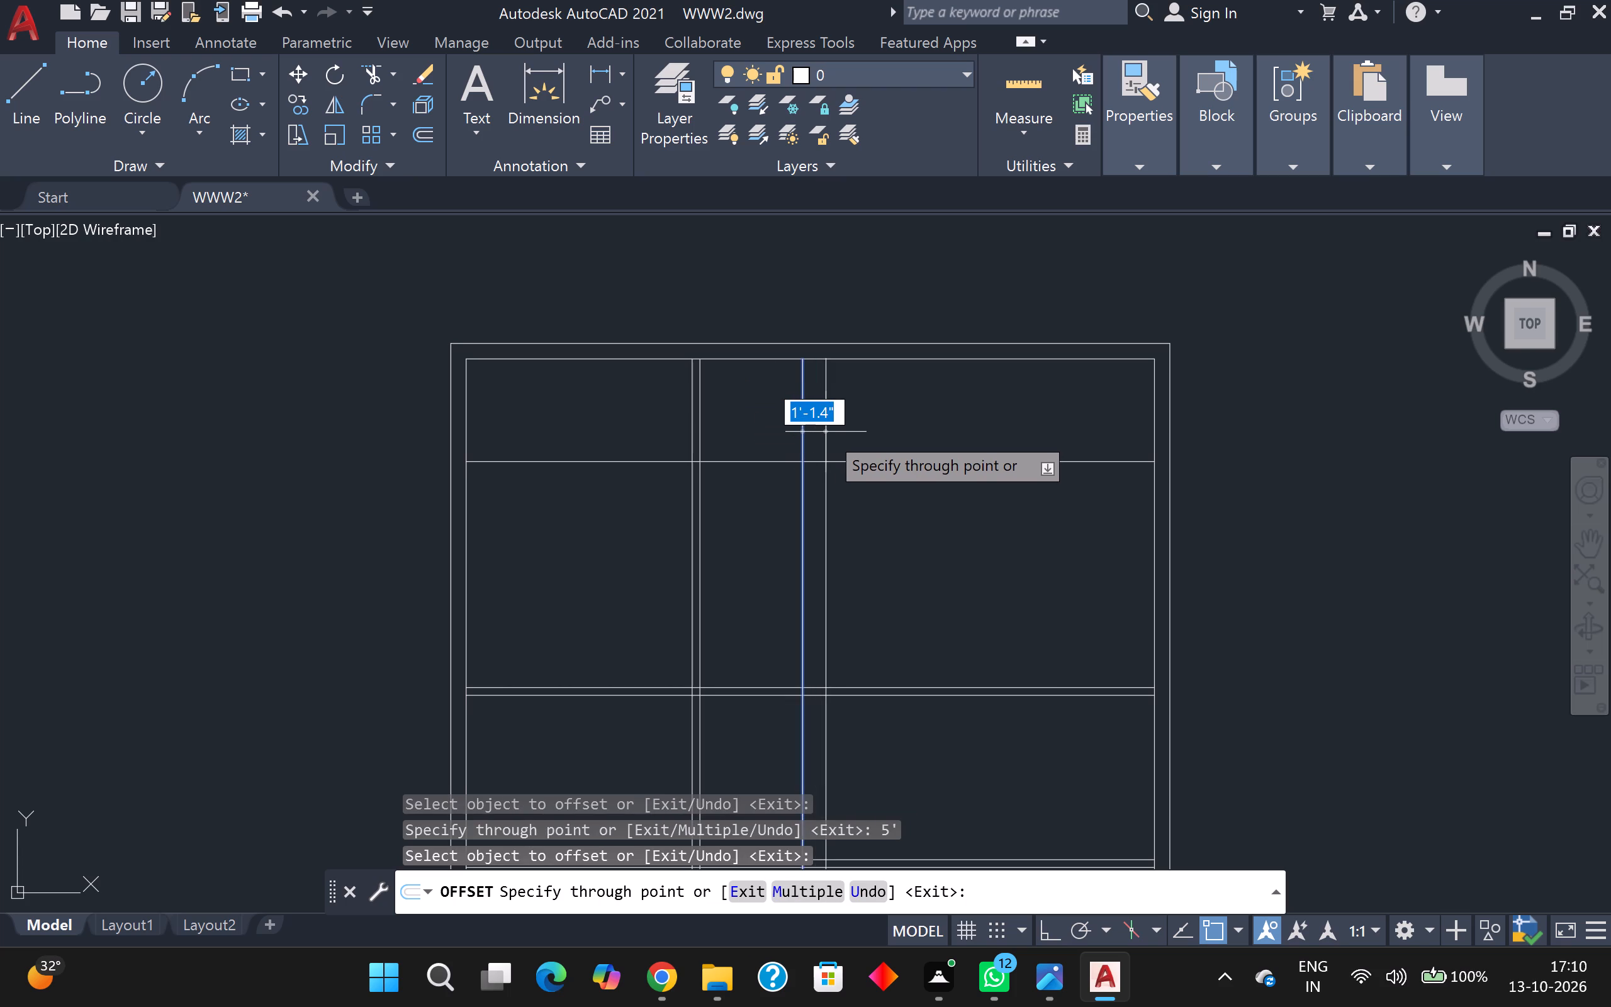
pyautogui.write('4.5')
pyautogui.press('Return')
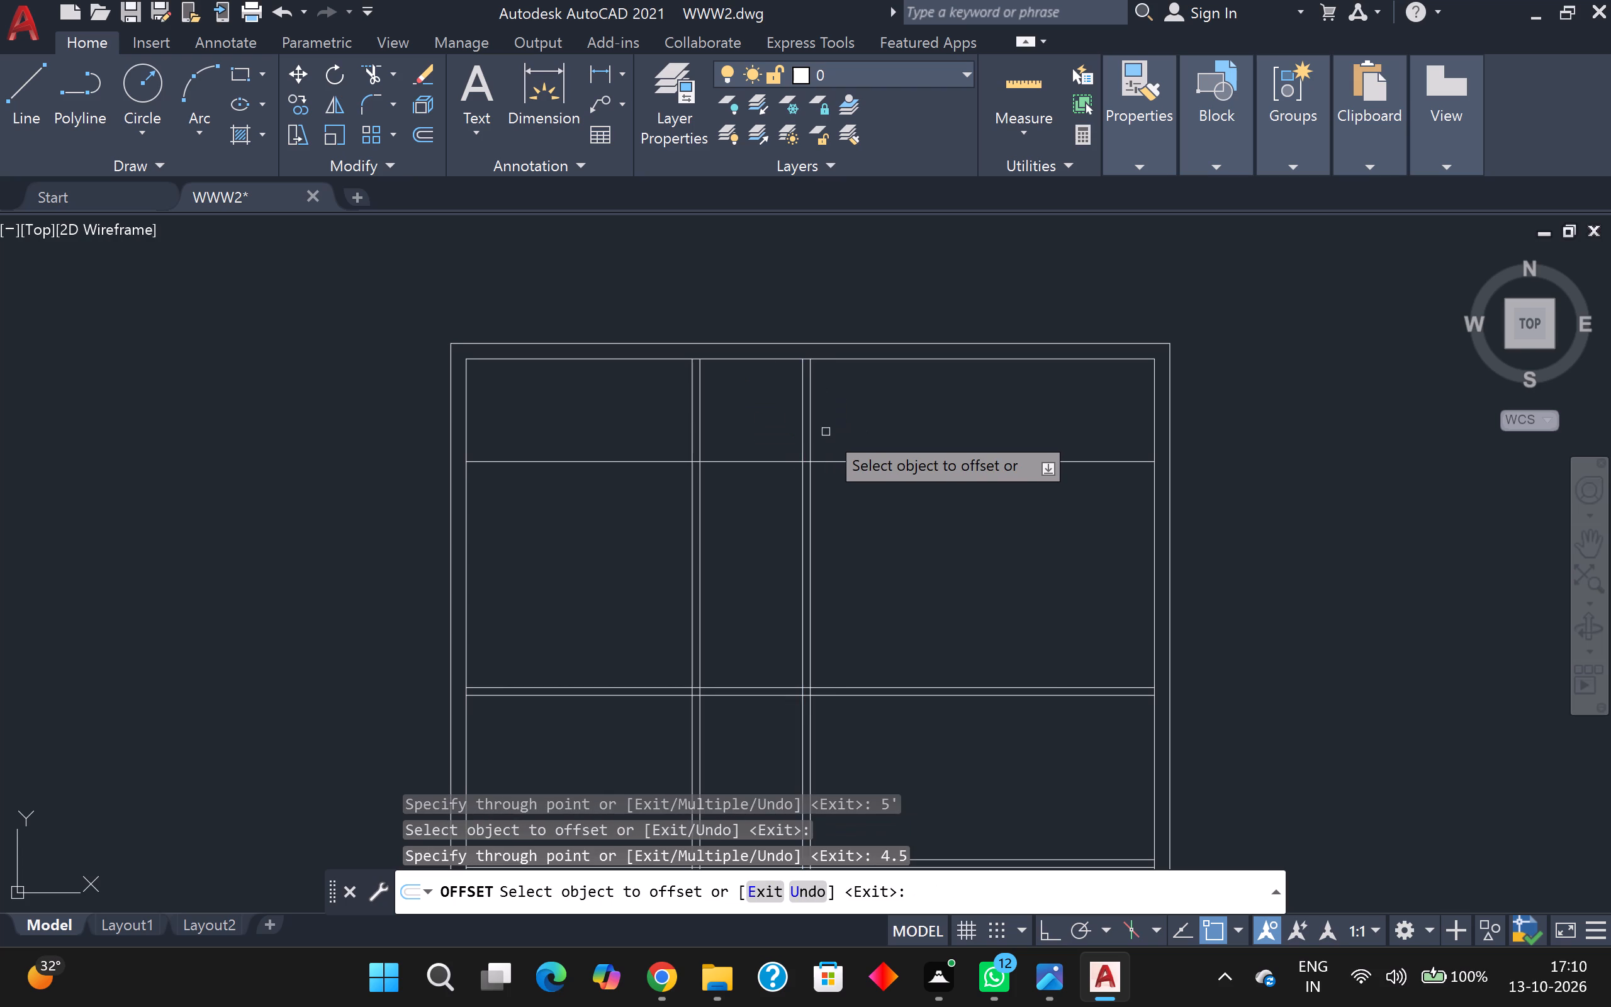
pyautogui.click(780, 464)
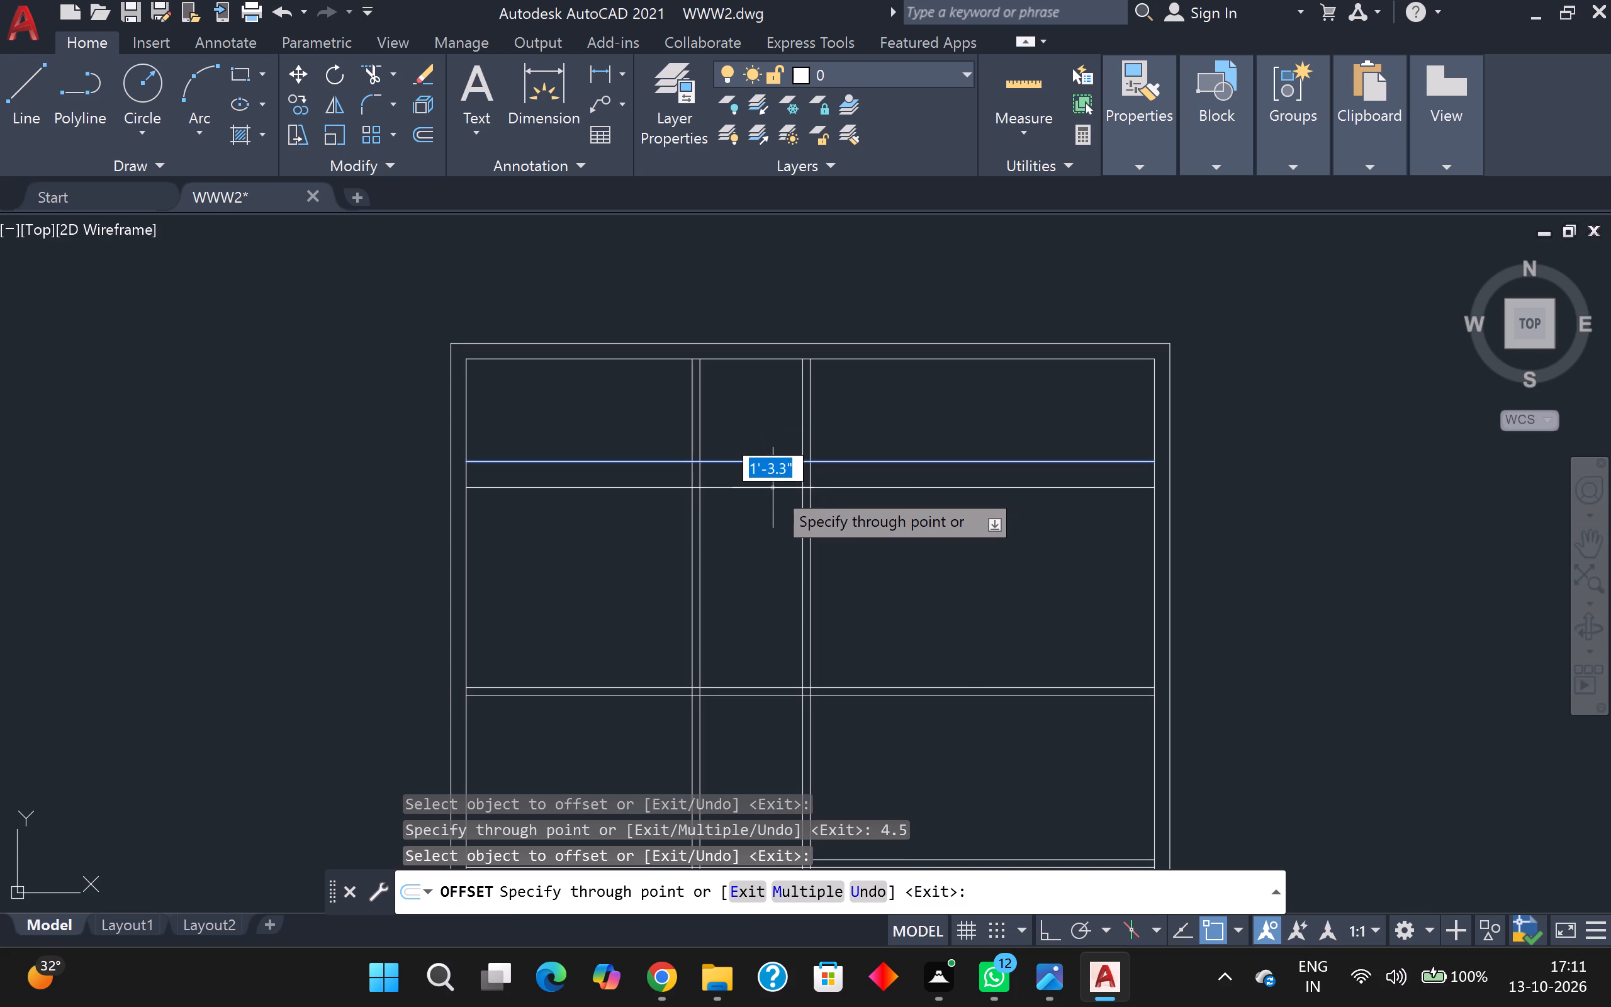
pyautogui.write('4.5')
pyautogui.press('Return')
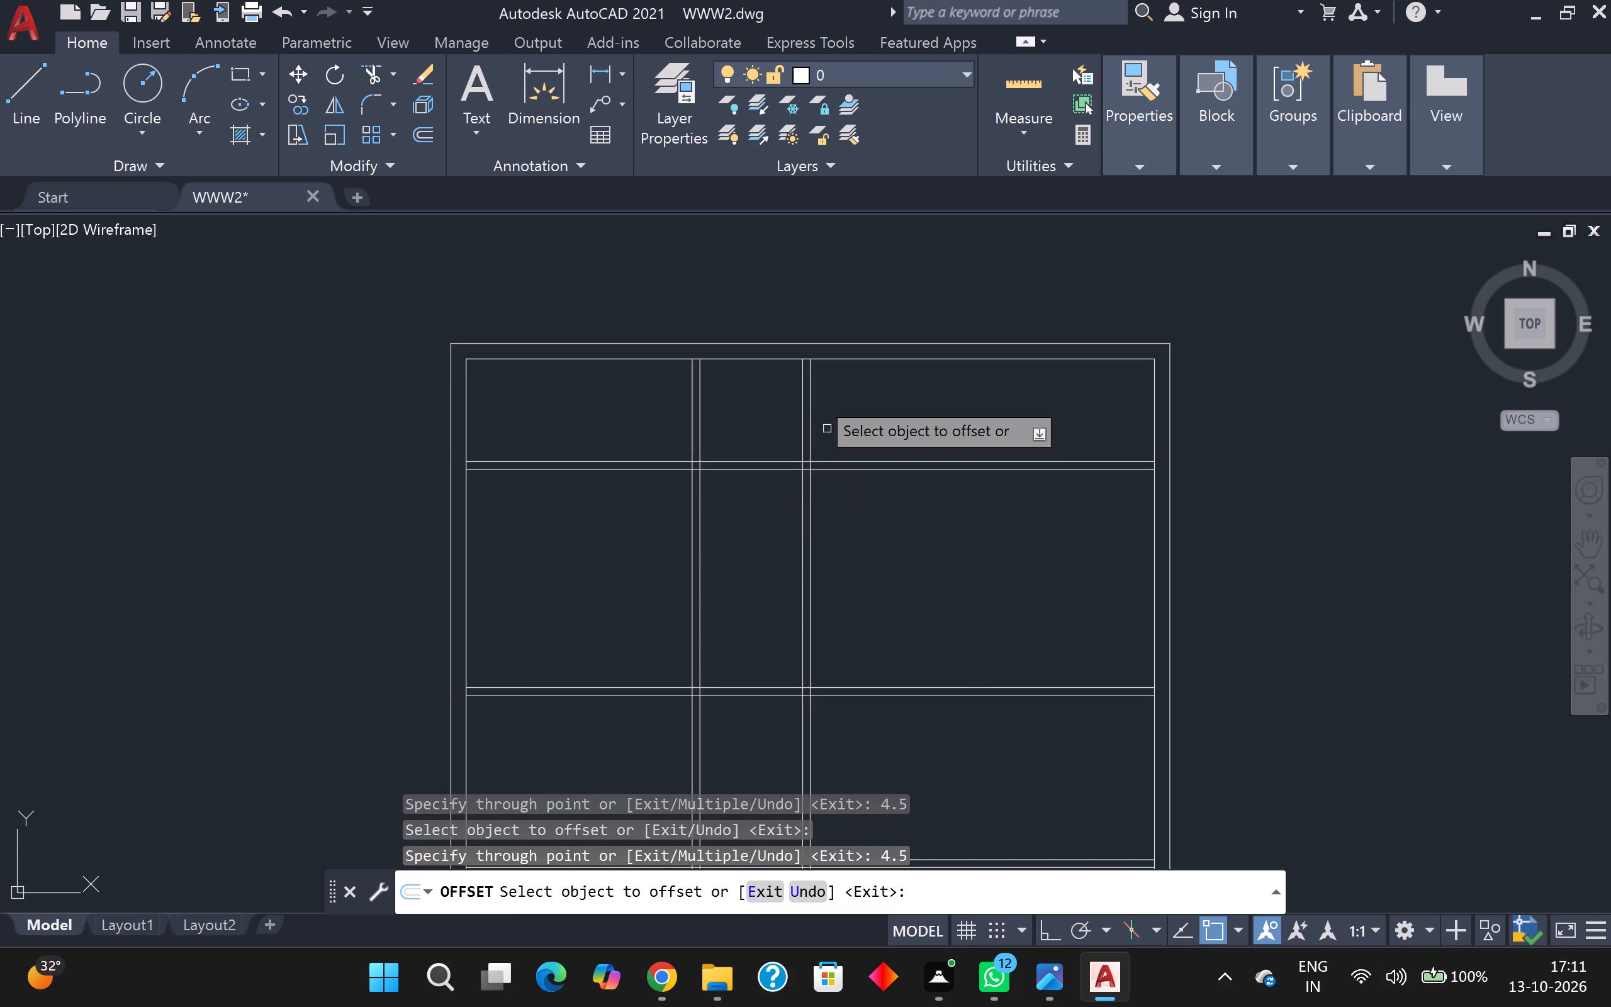
# Trim away the part of the upper horizontal partition that crosses the top-left room.
pyautogui.click(371, 67)
pyautogui.click(585, 449)
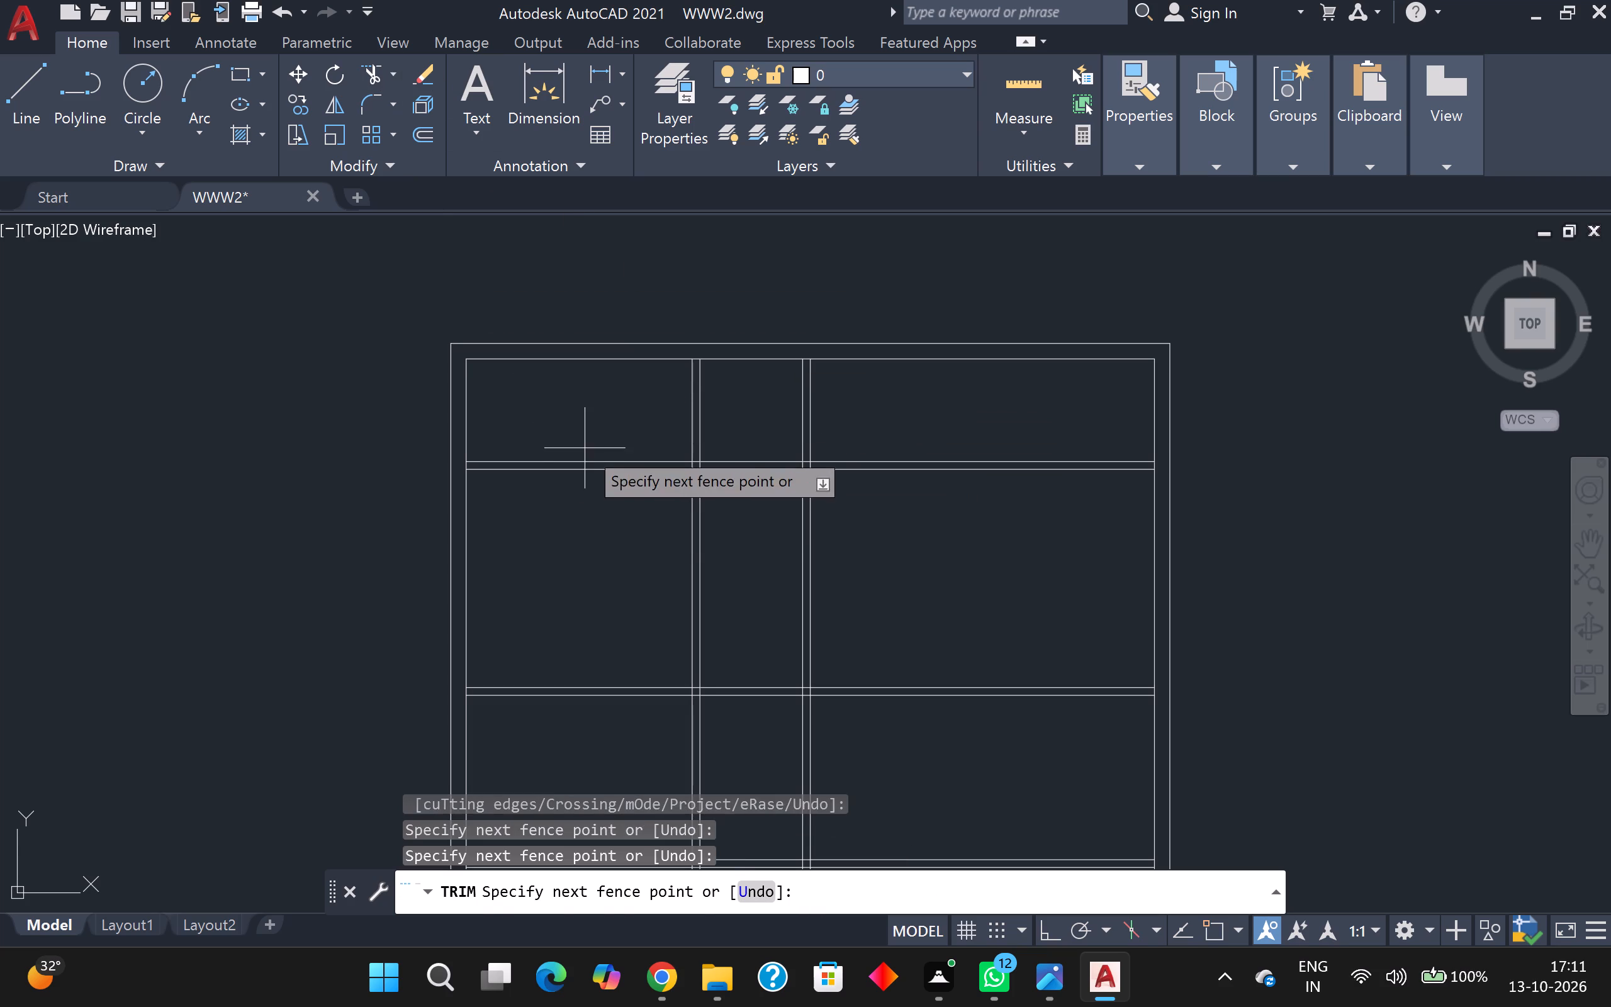
pyautogui.click(597, 505)
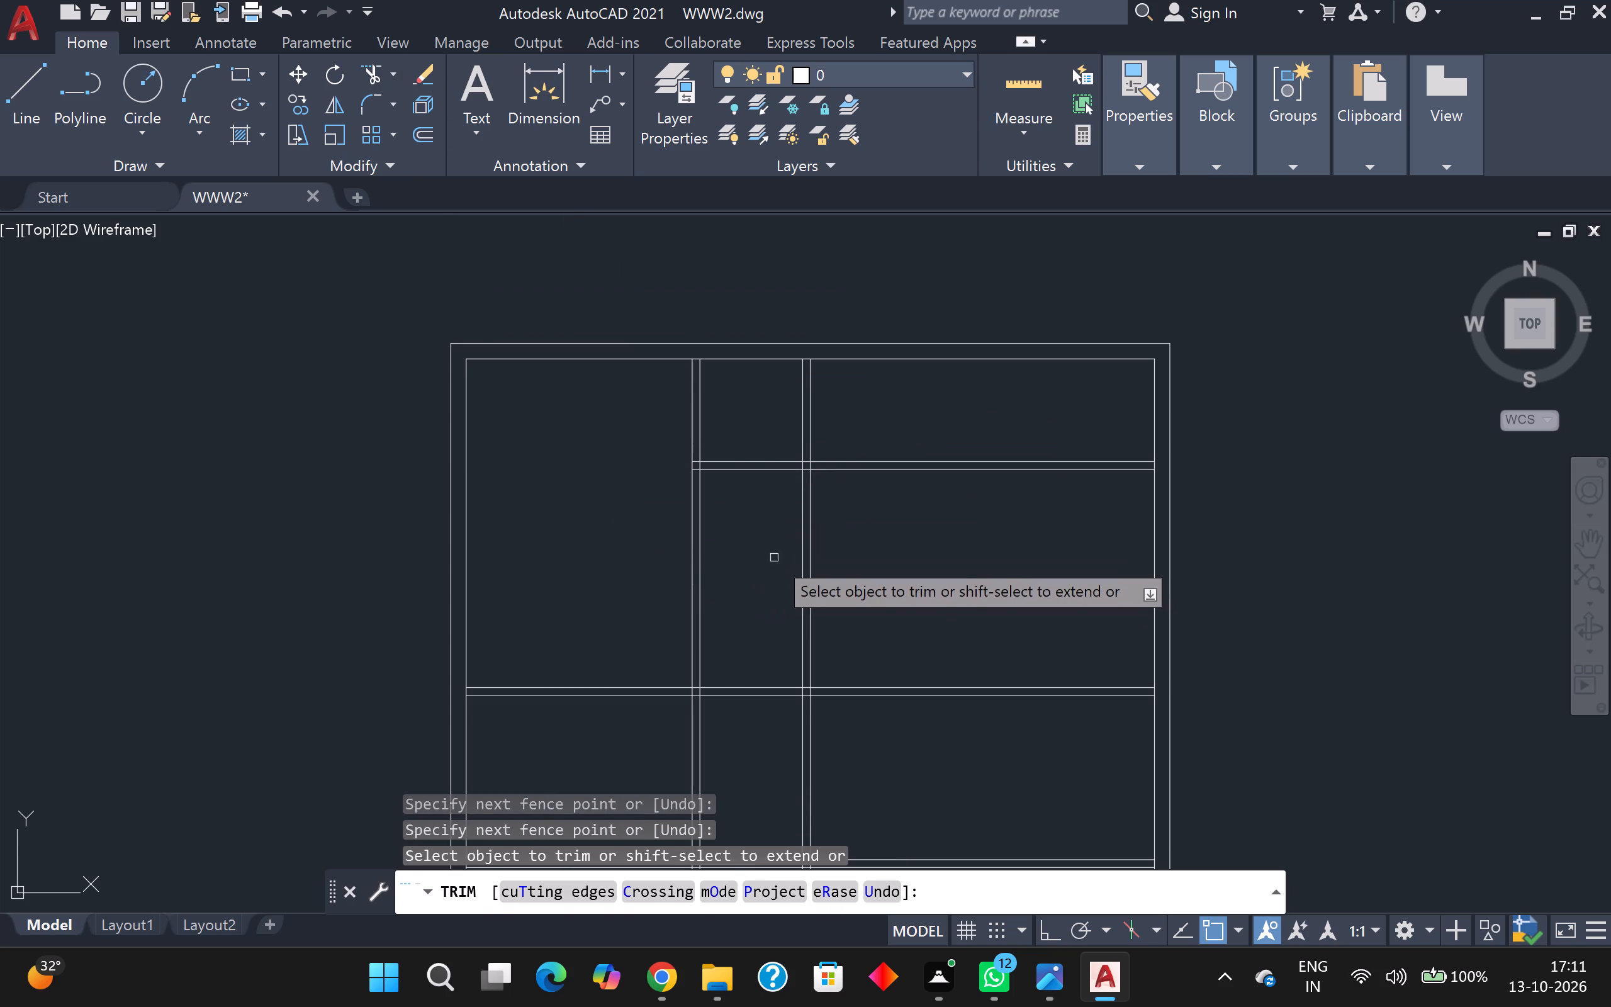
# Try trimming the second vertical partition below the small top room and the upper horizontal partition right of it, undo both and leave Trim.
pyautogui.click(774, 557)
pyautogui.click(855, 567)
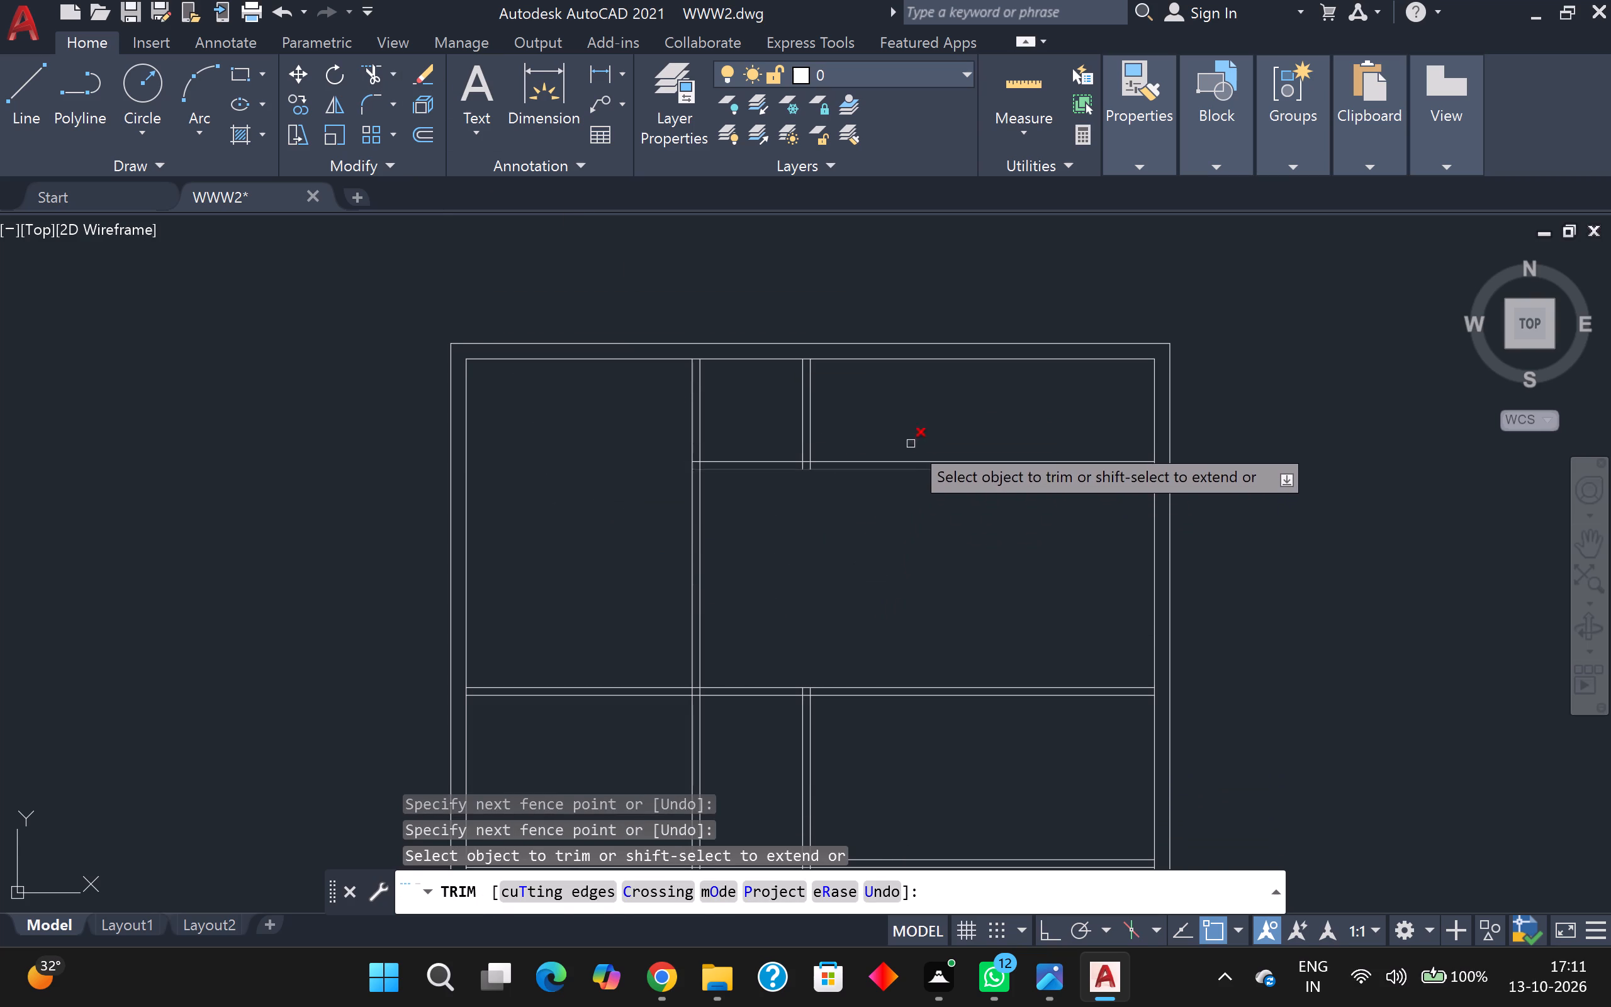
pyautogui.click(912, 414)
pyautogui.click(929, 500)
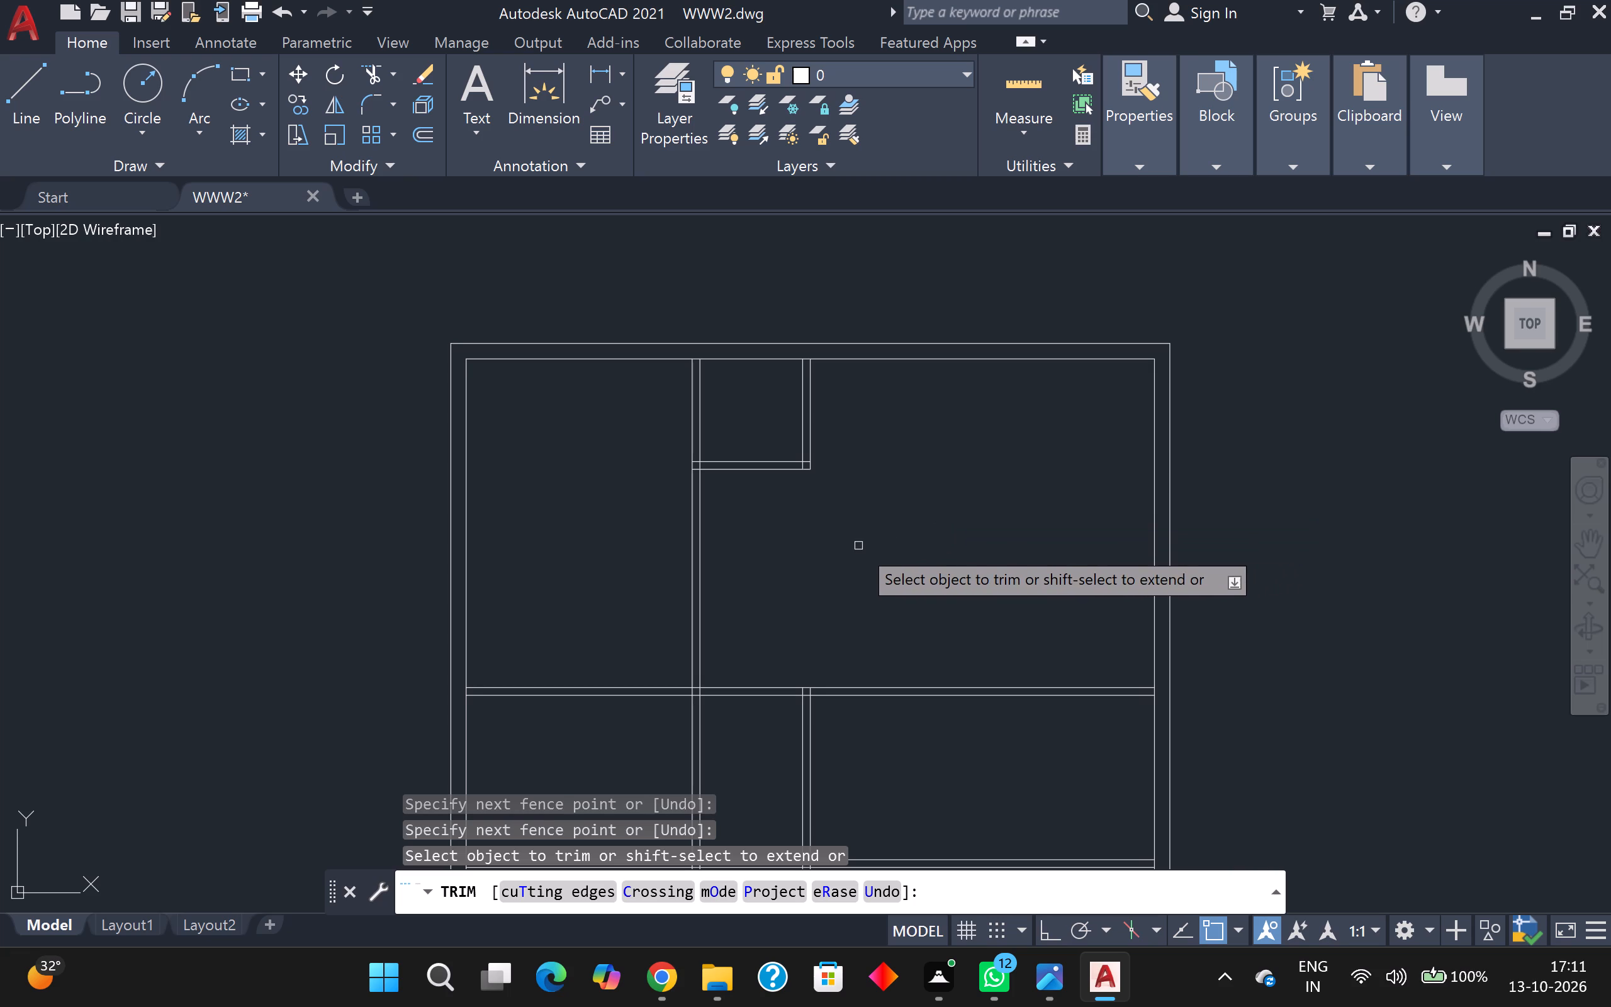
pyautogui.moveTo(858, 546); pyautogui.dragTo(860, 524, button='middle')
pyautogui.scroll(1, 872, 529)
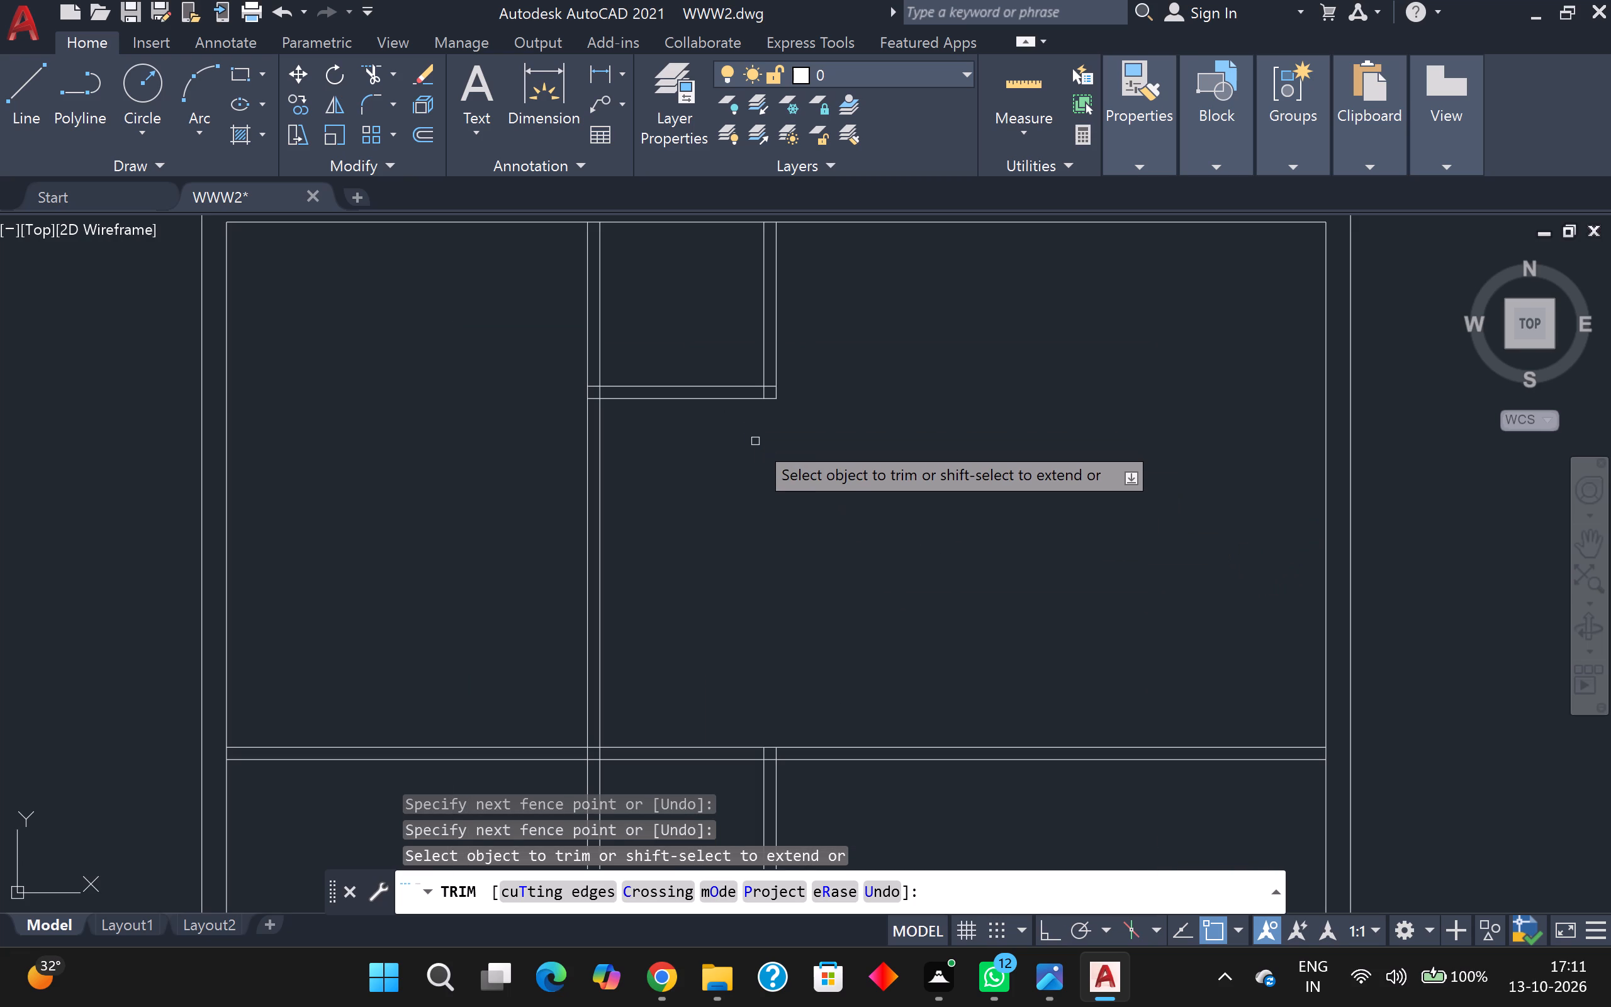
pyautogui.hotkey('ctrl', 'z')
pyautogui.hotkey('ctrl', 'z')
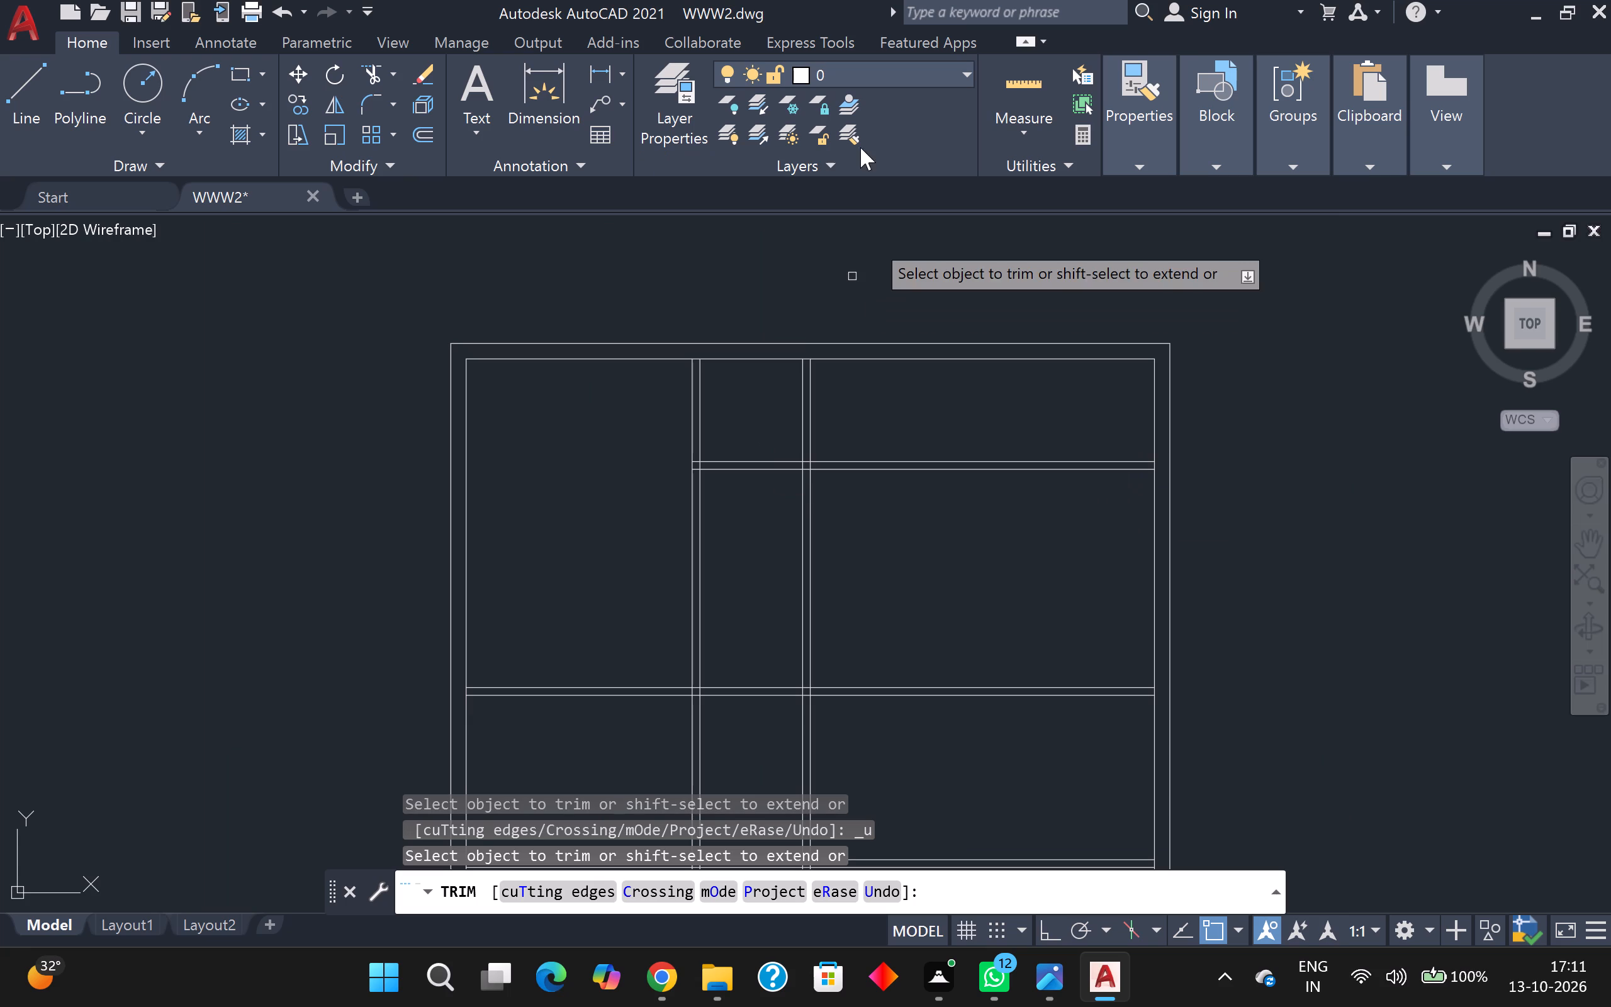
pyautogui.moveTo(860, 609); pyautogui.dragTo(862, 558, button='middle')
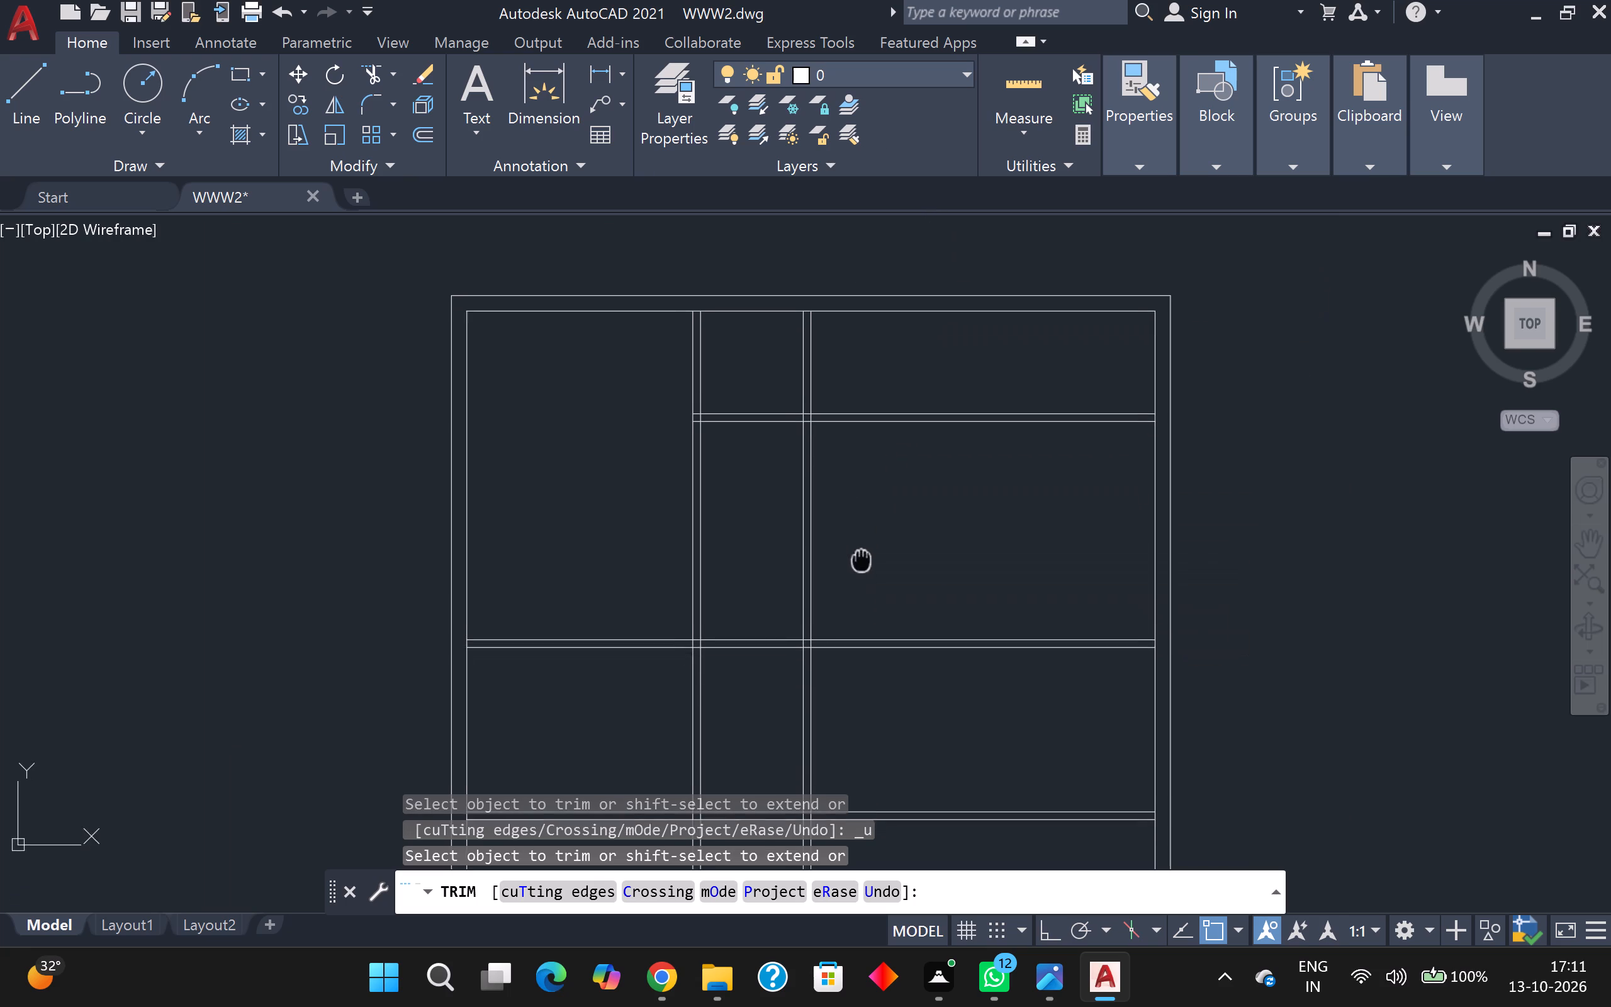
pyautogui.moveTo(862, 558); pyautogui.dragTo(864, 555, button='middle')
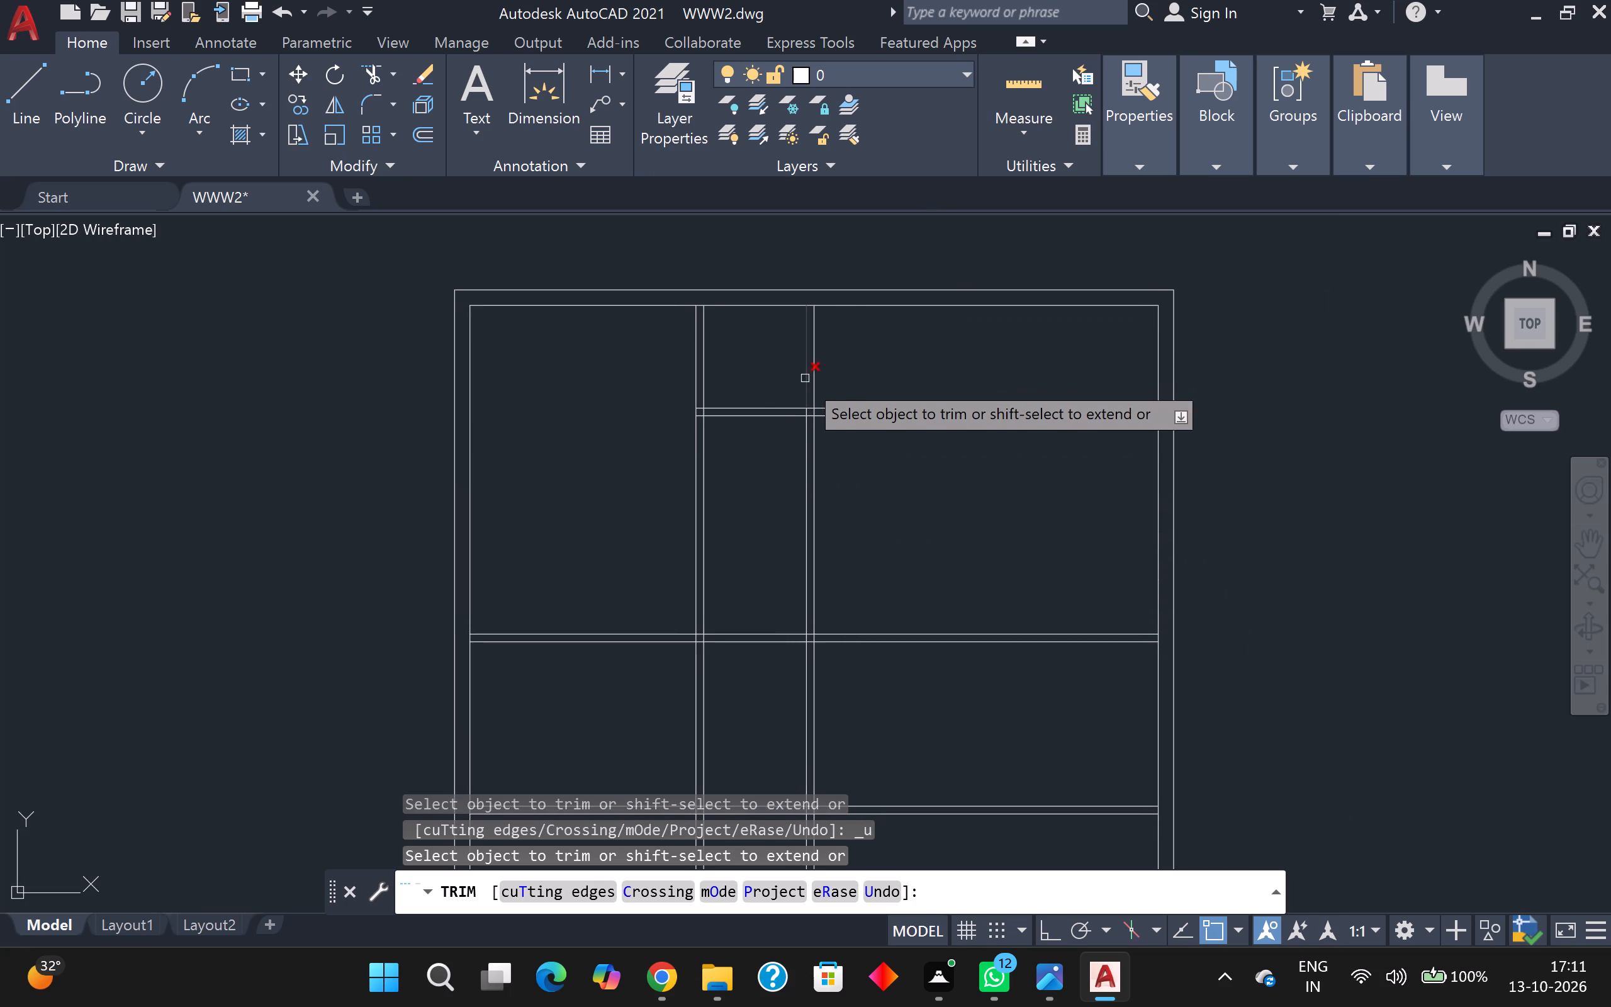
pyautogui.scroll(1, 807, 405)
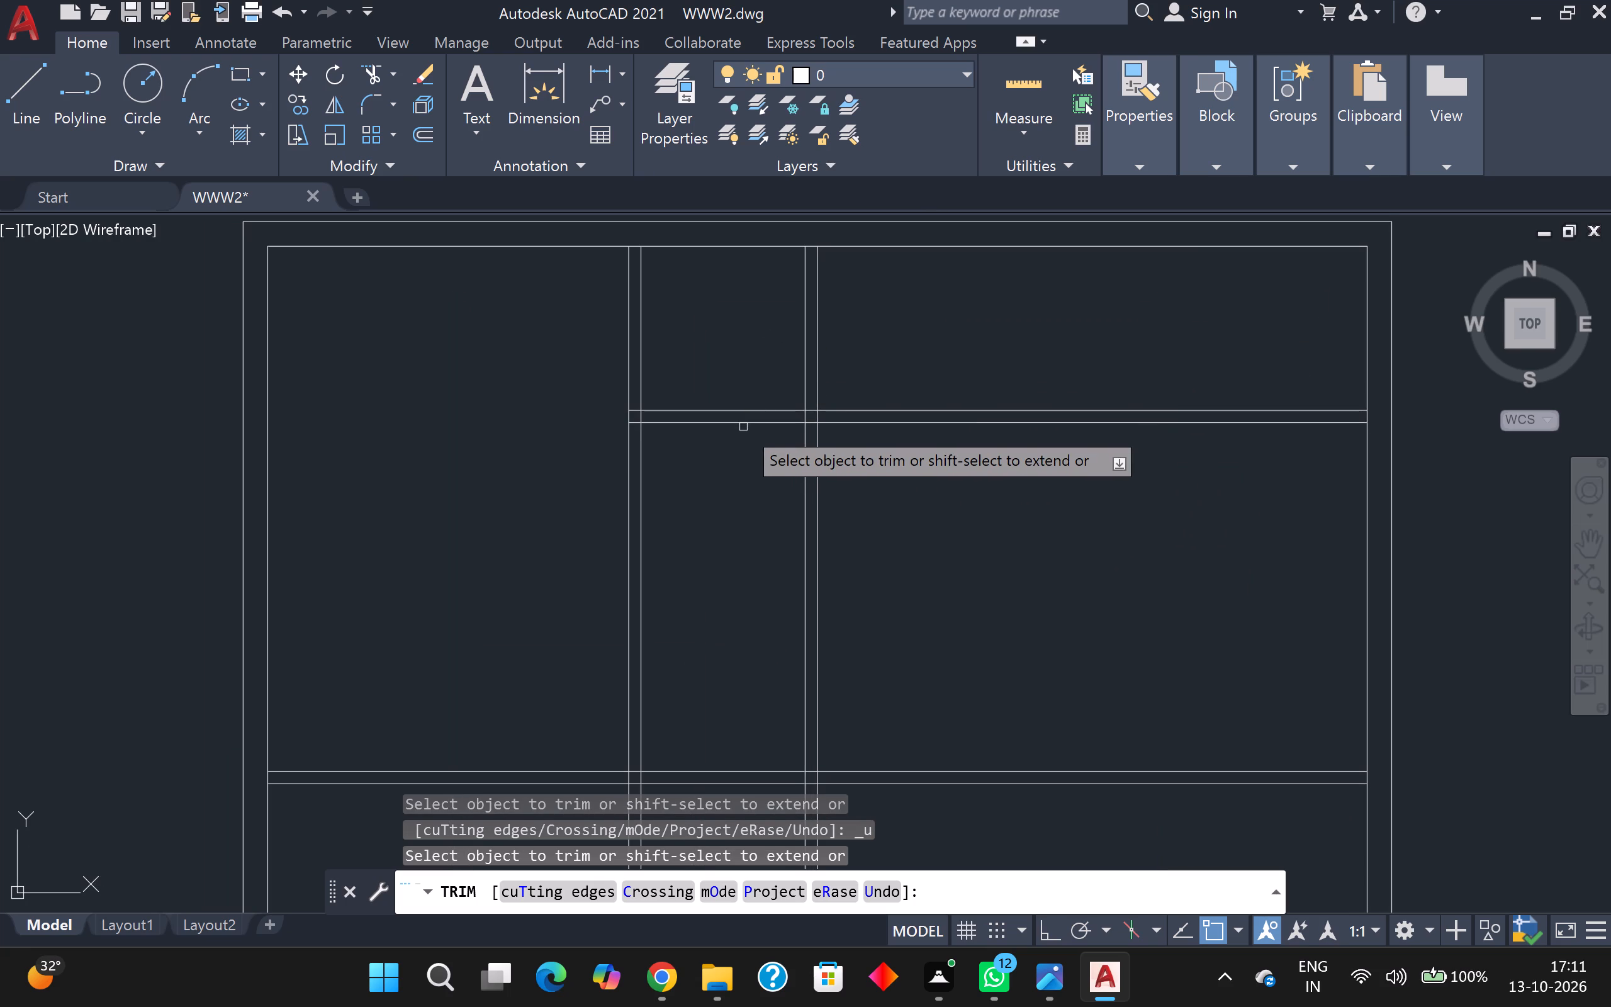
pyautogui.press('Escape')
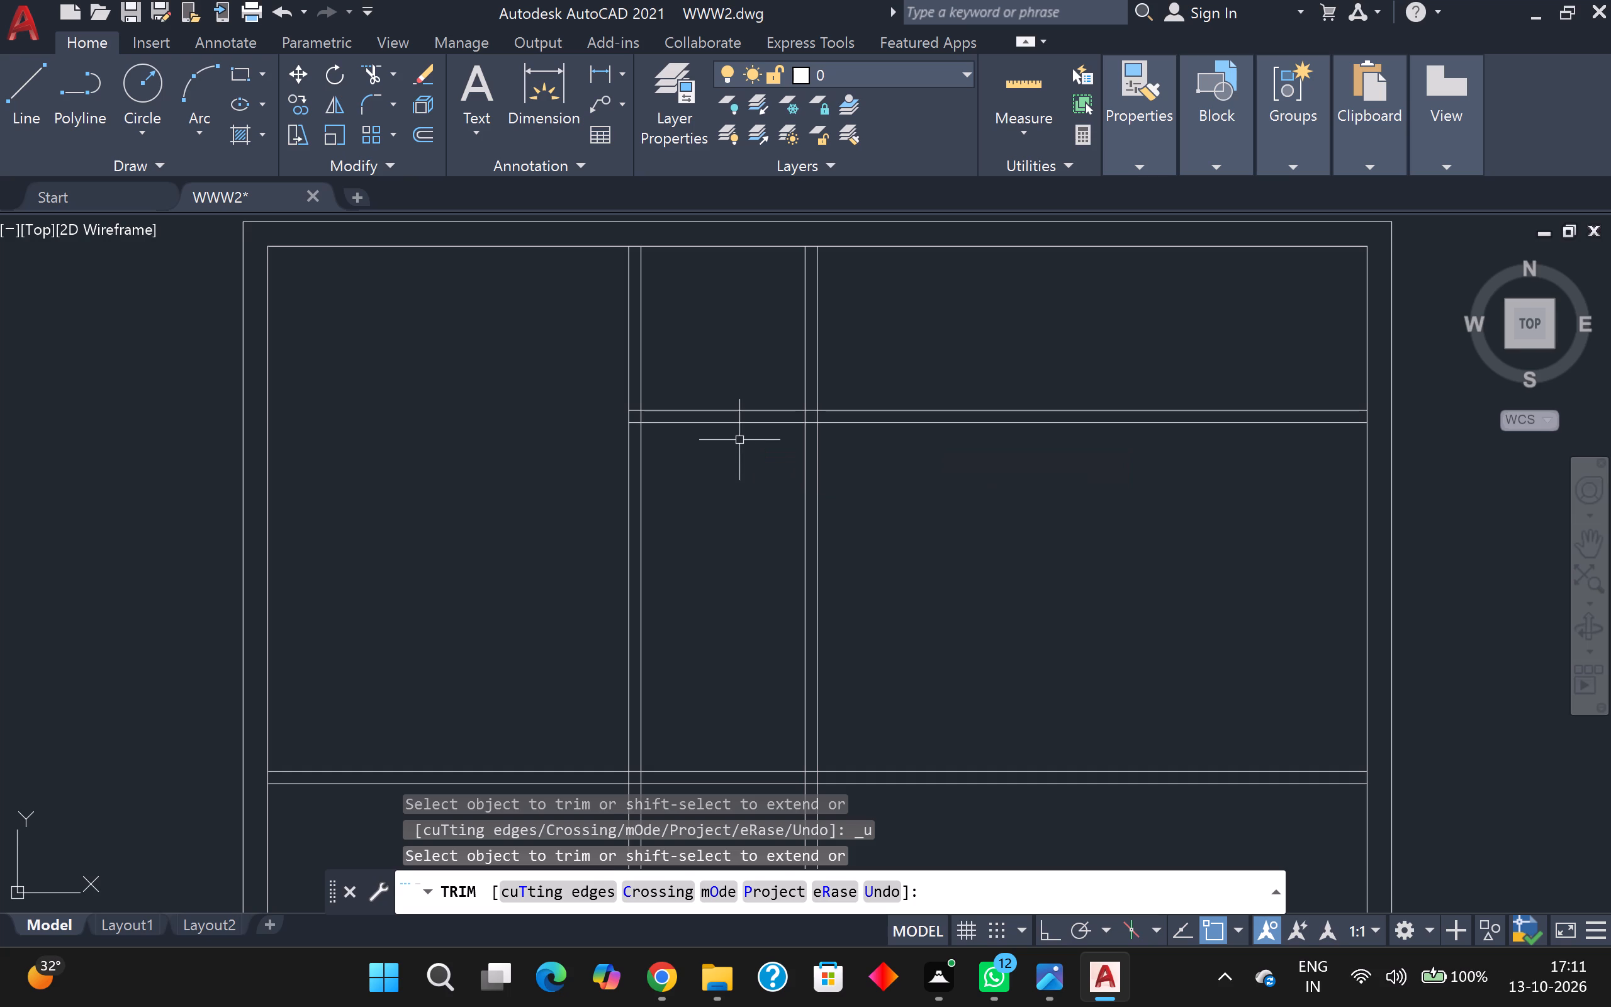
# Offset the lower line of the upper horizontal partition 5' downward using the Through option.
pyautogui.press('o')
pyautogui.press('Return')
pyautogui.press('Return')
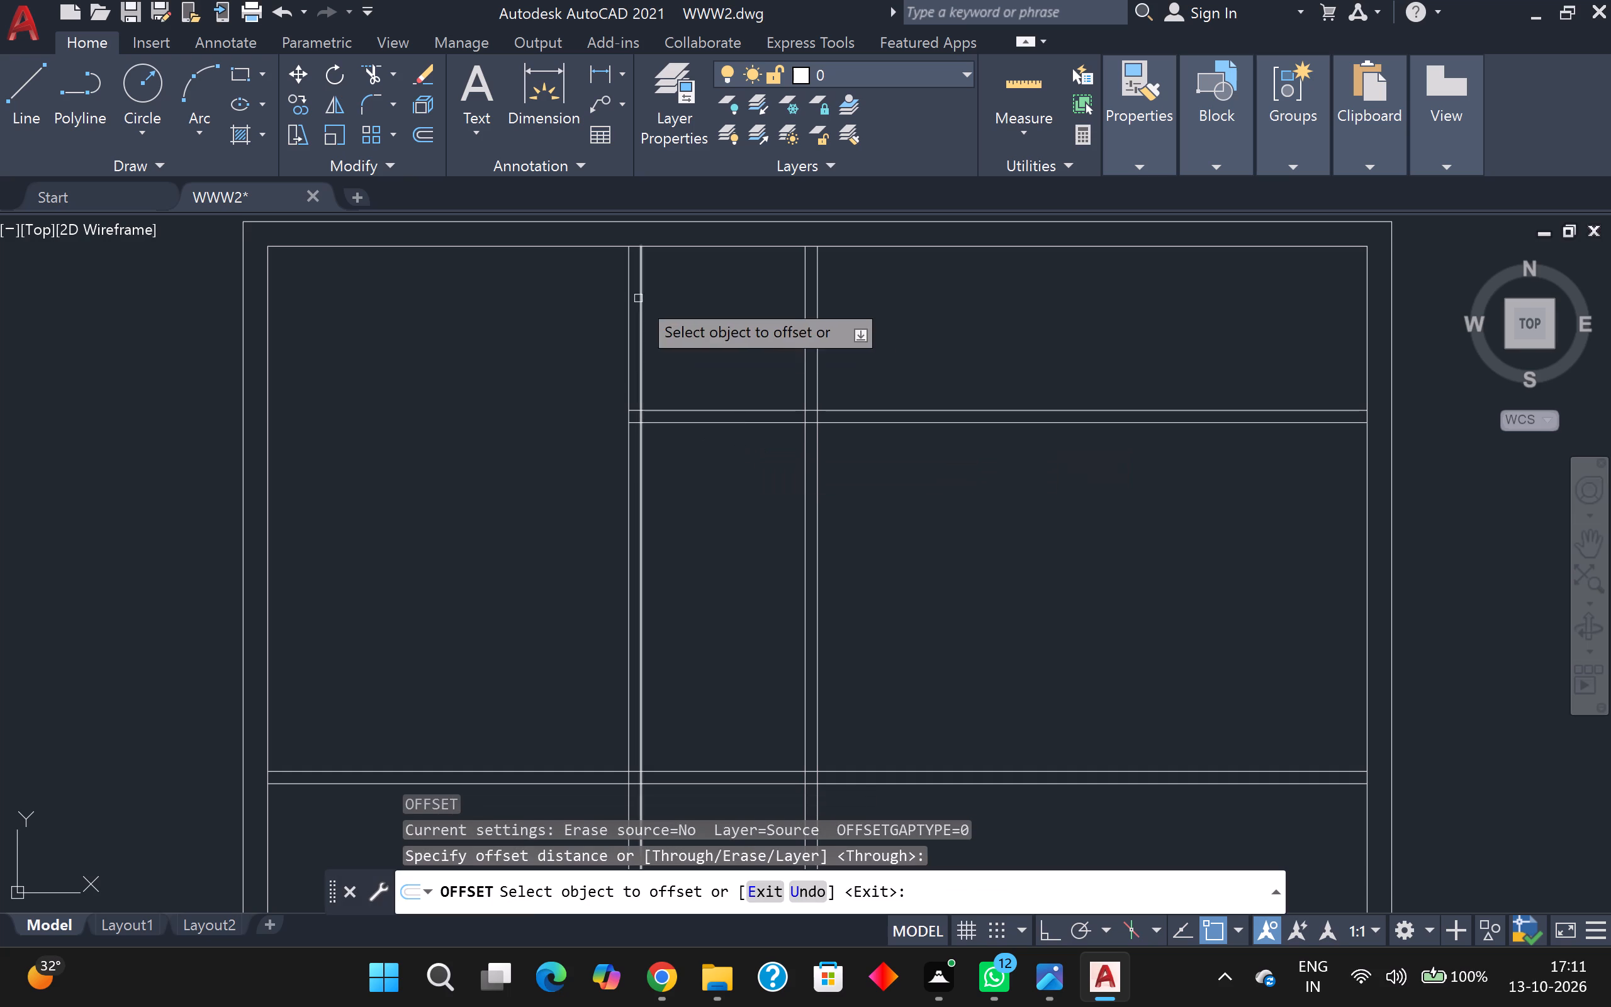
pyautogui.click(736, 425)
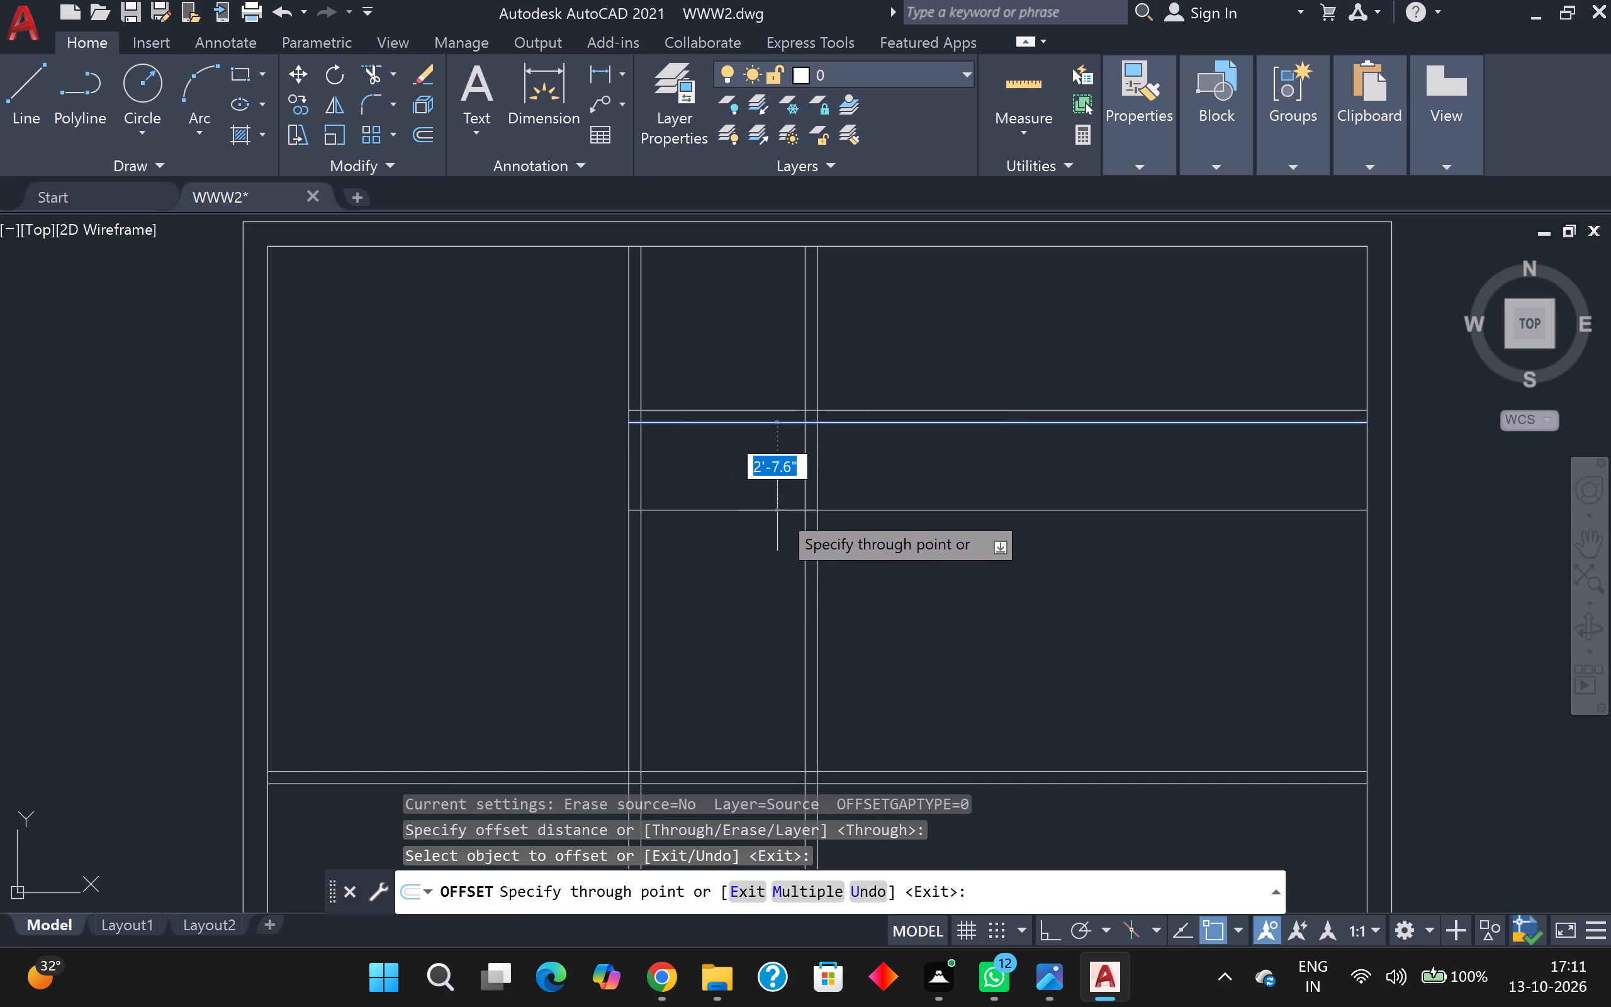
pyautogui.write("5'")
pyautogui.press('Return')
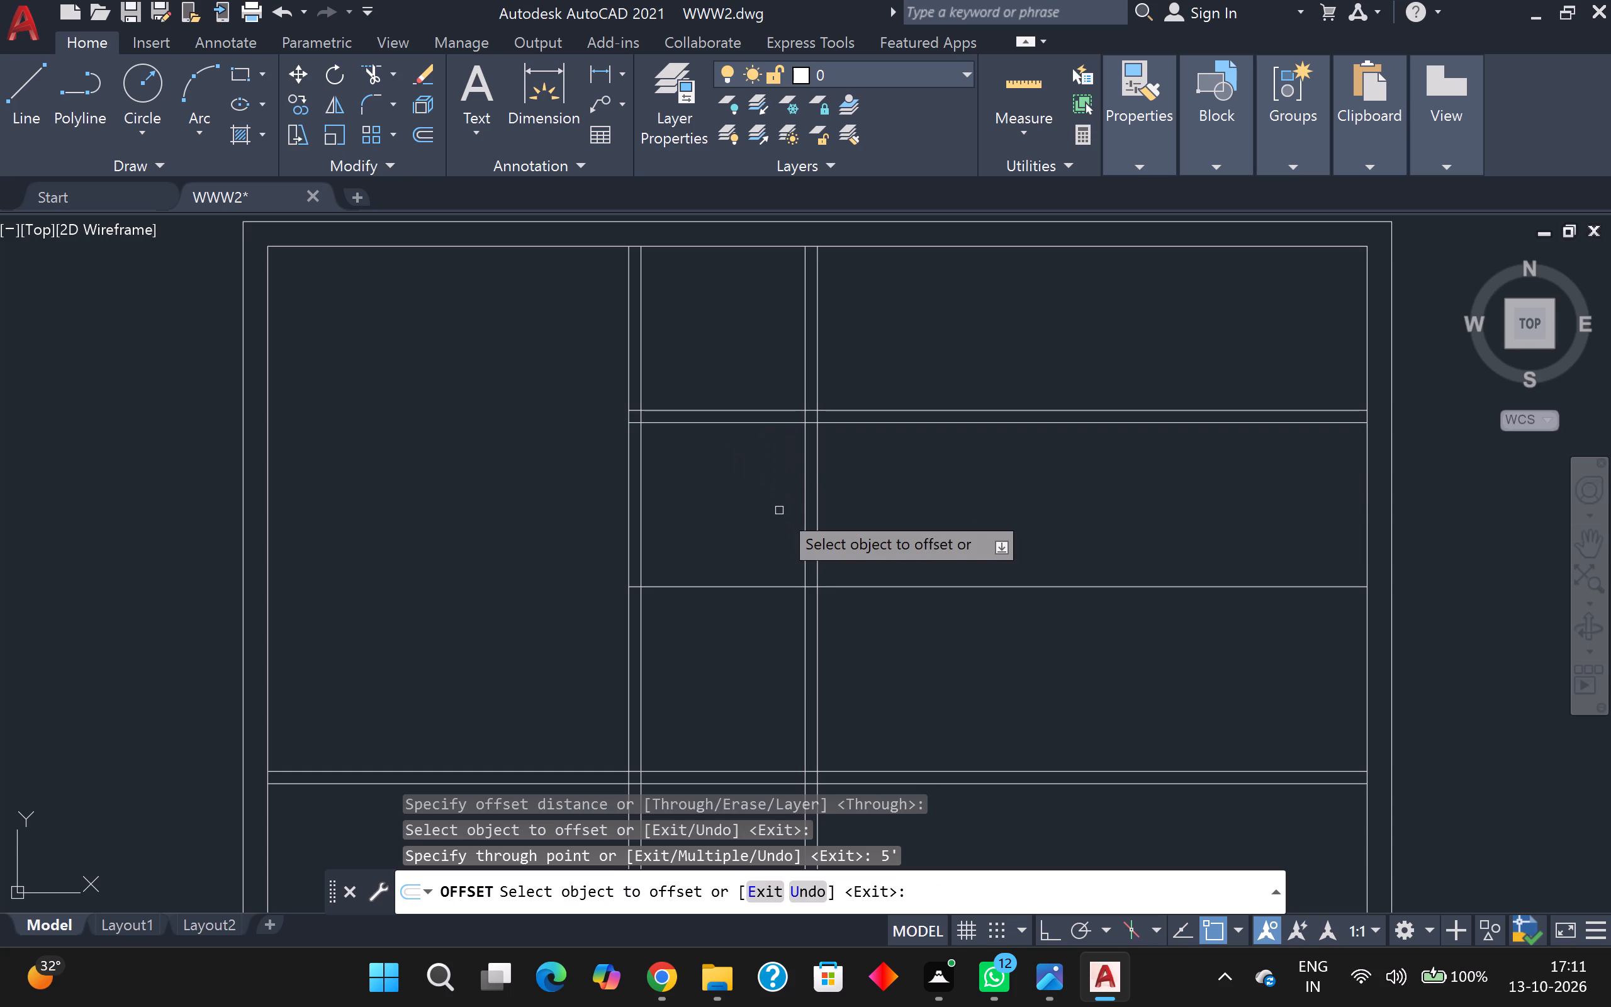
# Offset the new horizontal line 4.5" downward to give the partition its thickness.
pyautogui.click(749, 587)
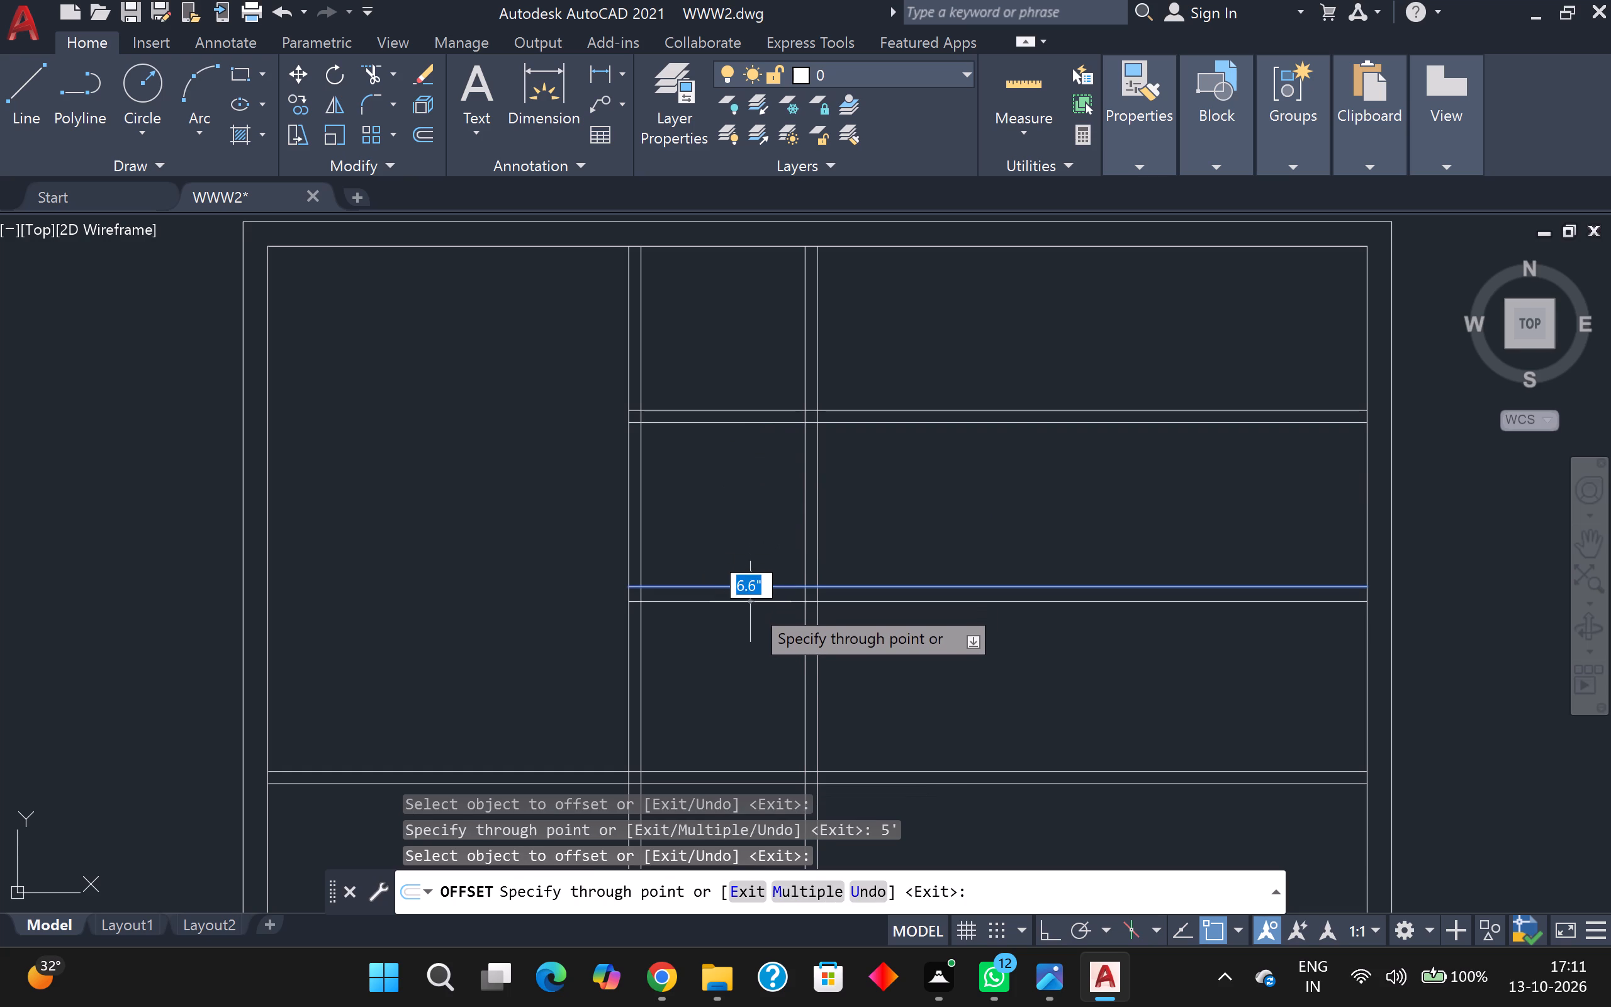
pyautogui.write('4.5')
pyautogui.press('Return')
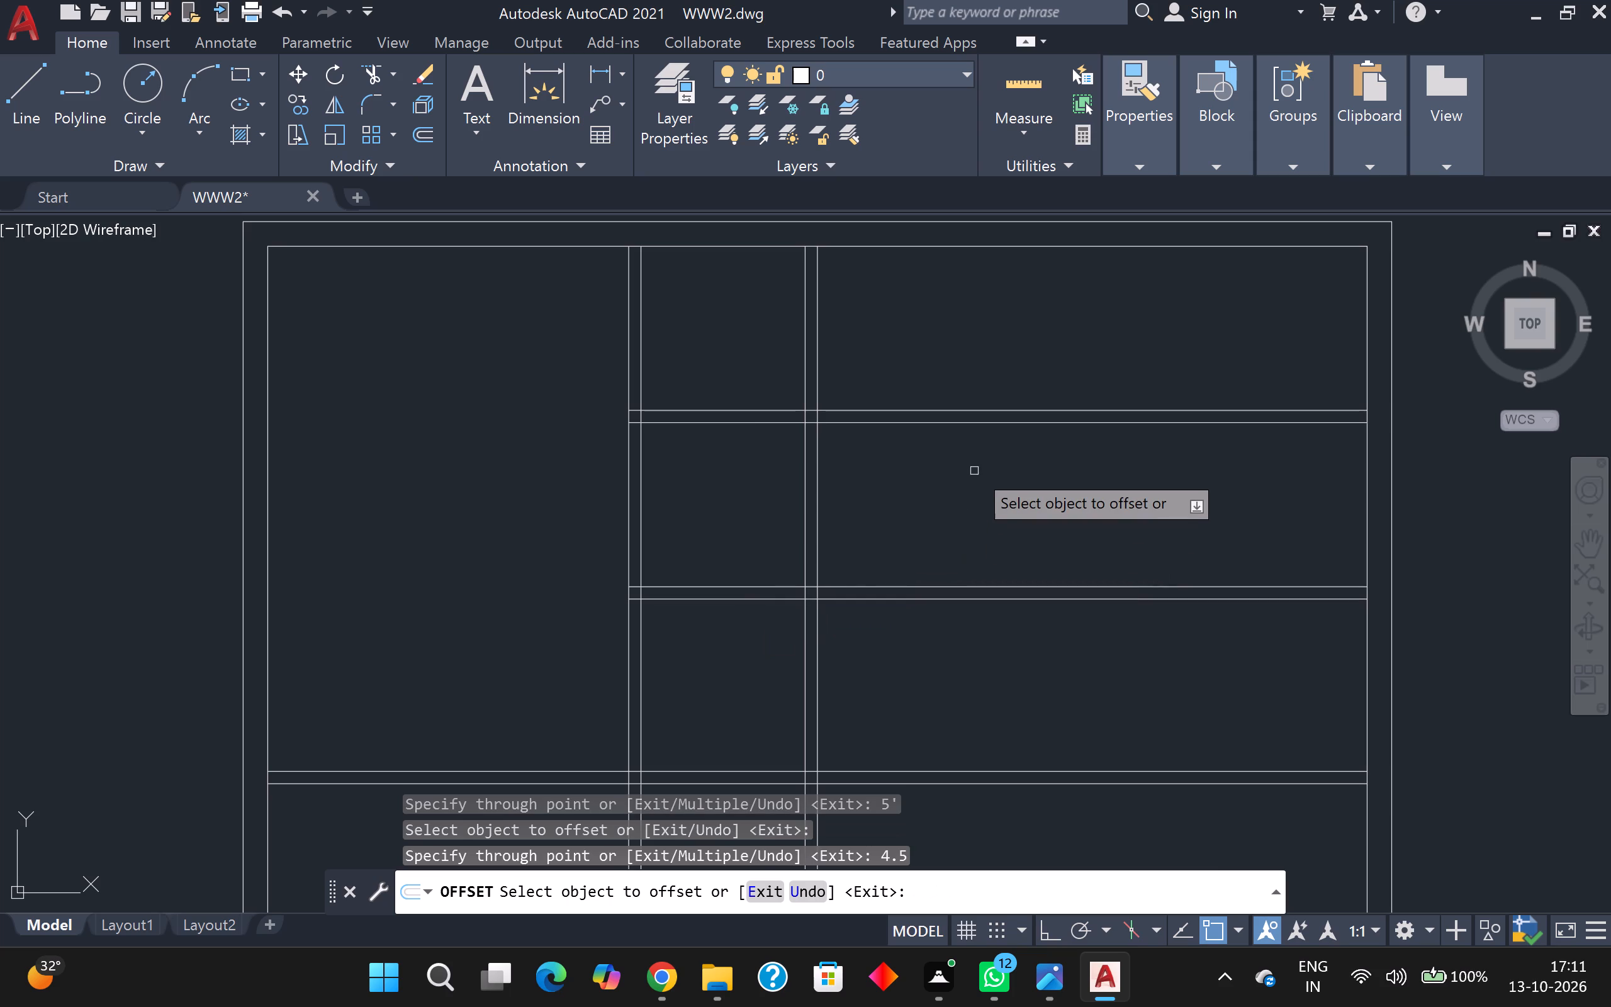
# Trim the second vertical partition between the newest horizontal partition and the full-width horizontal partition below it.
pyautogui.scroll(-2, 970, 470)
pyautogui.moveTo(970, 470); pyautogui.dragTo(920, 448, button='middle')
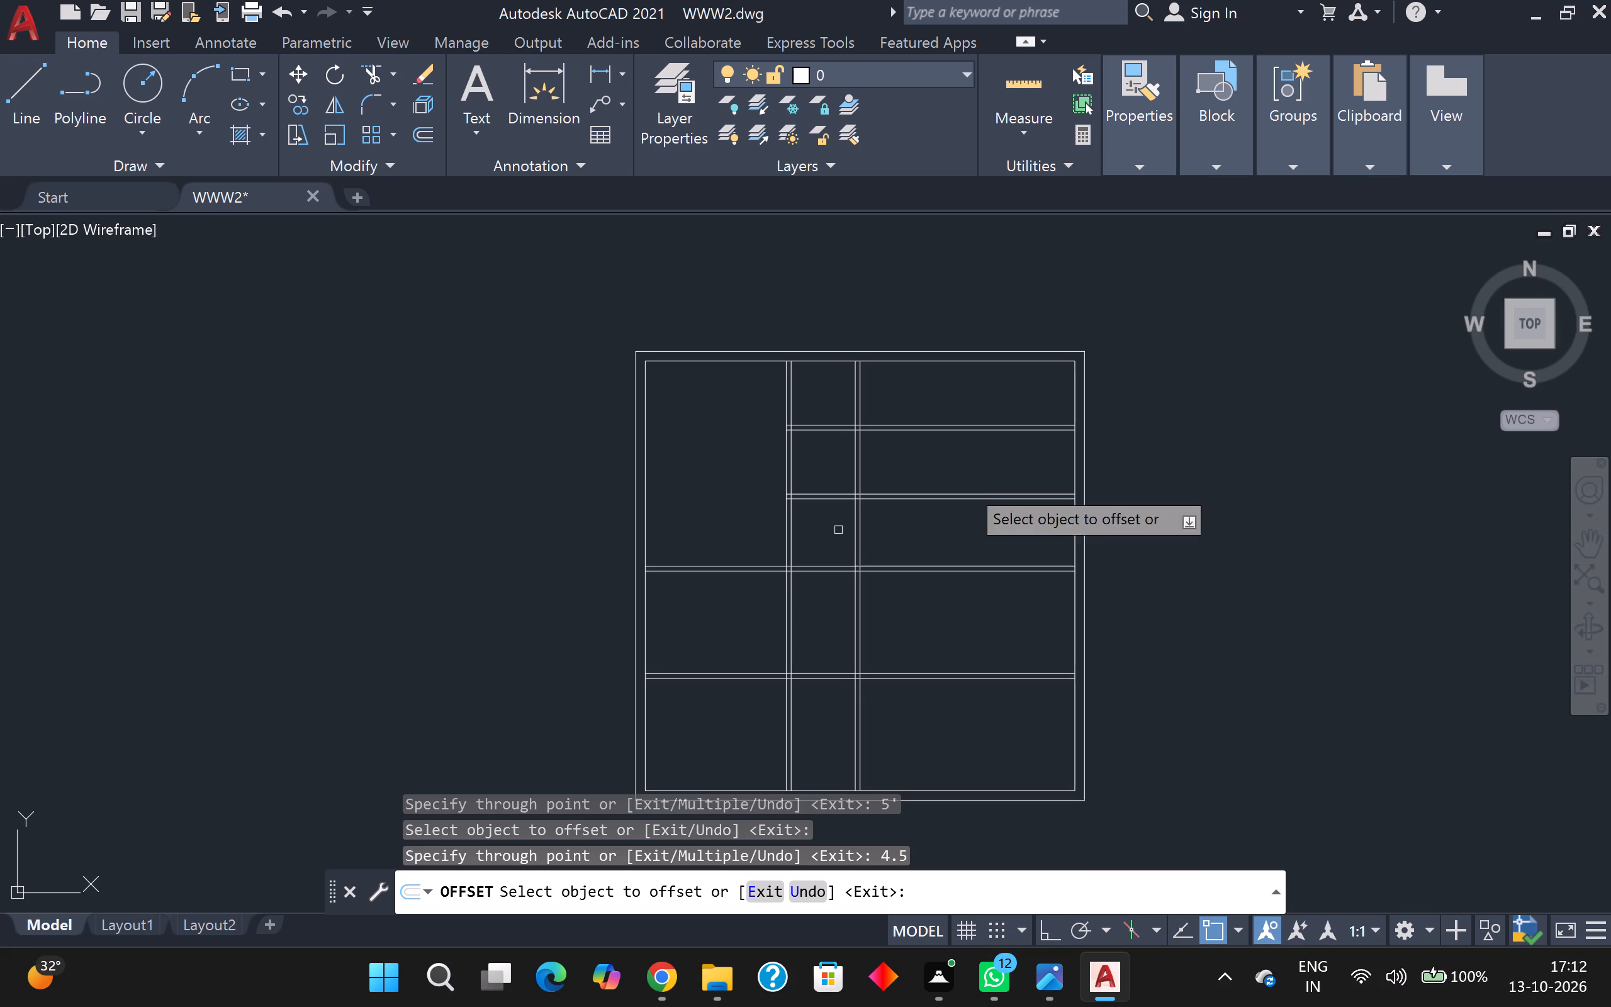
pyautogui.click(376, 72)
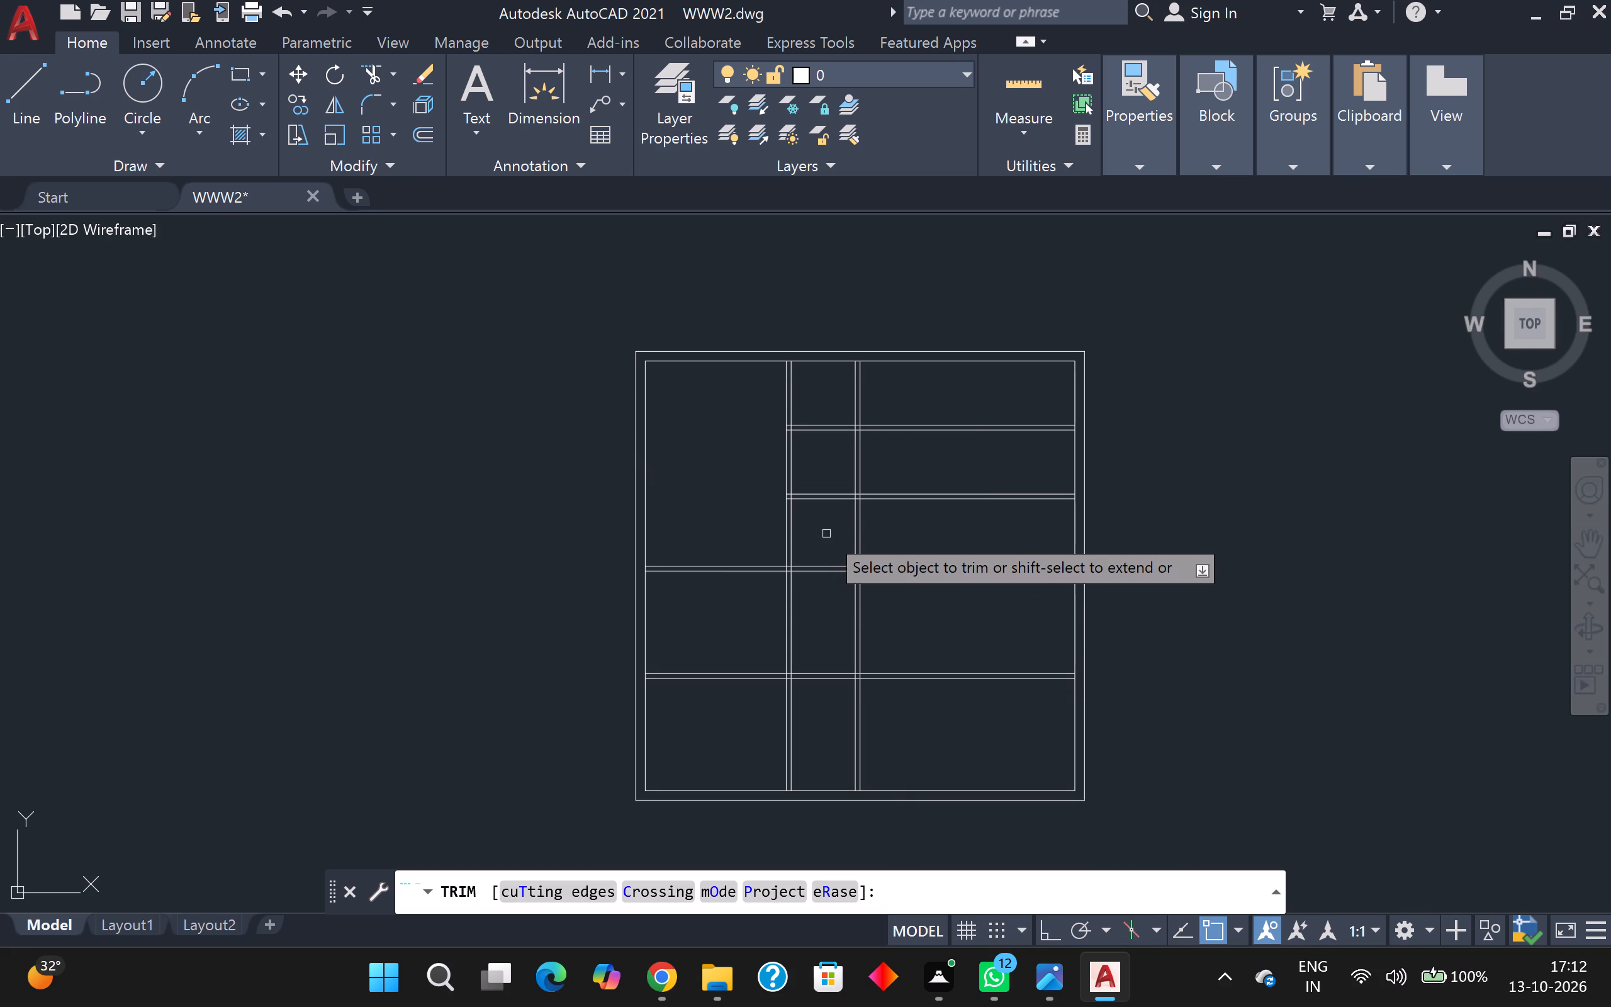
pyautogui.click(826, 534)
pyautogui.click(889, 532)
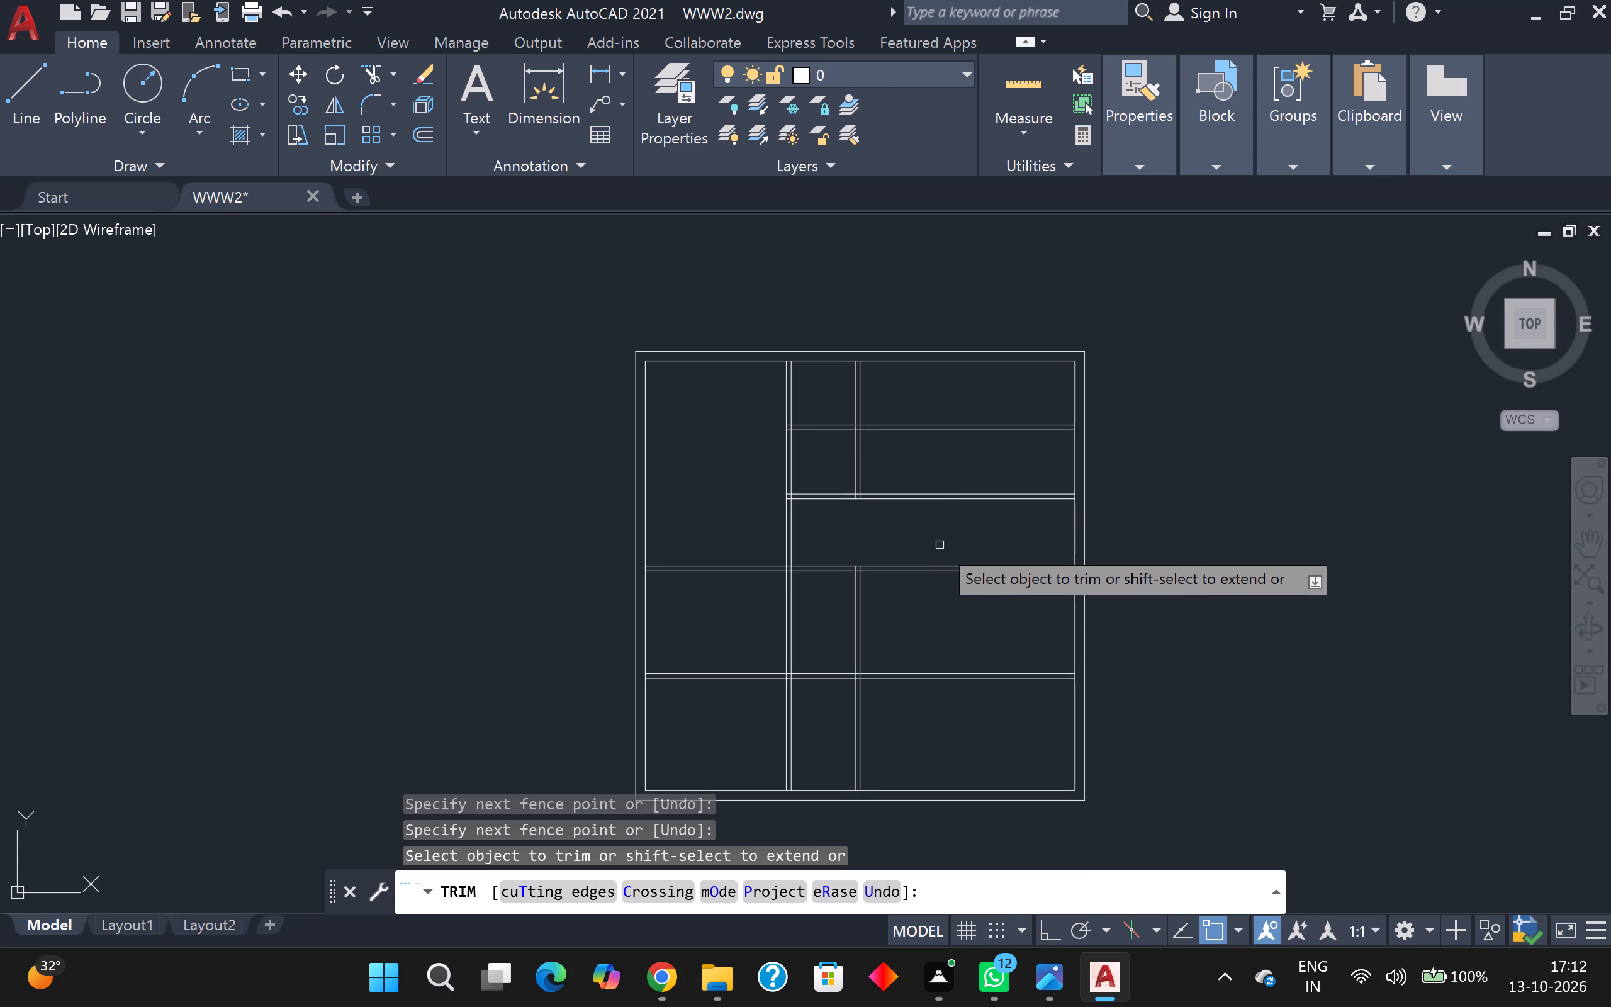
# Trim the uppermost horizontal partition to the right of the second vertical partition.
pyautogui.click(982, 411)
pyautogui.click(979, 437)
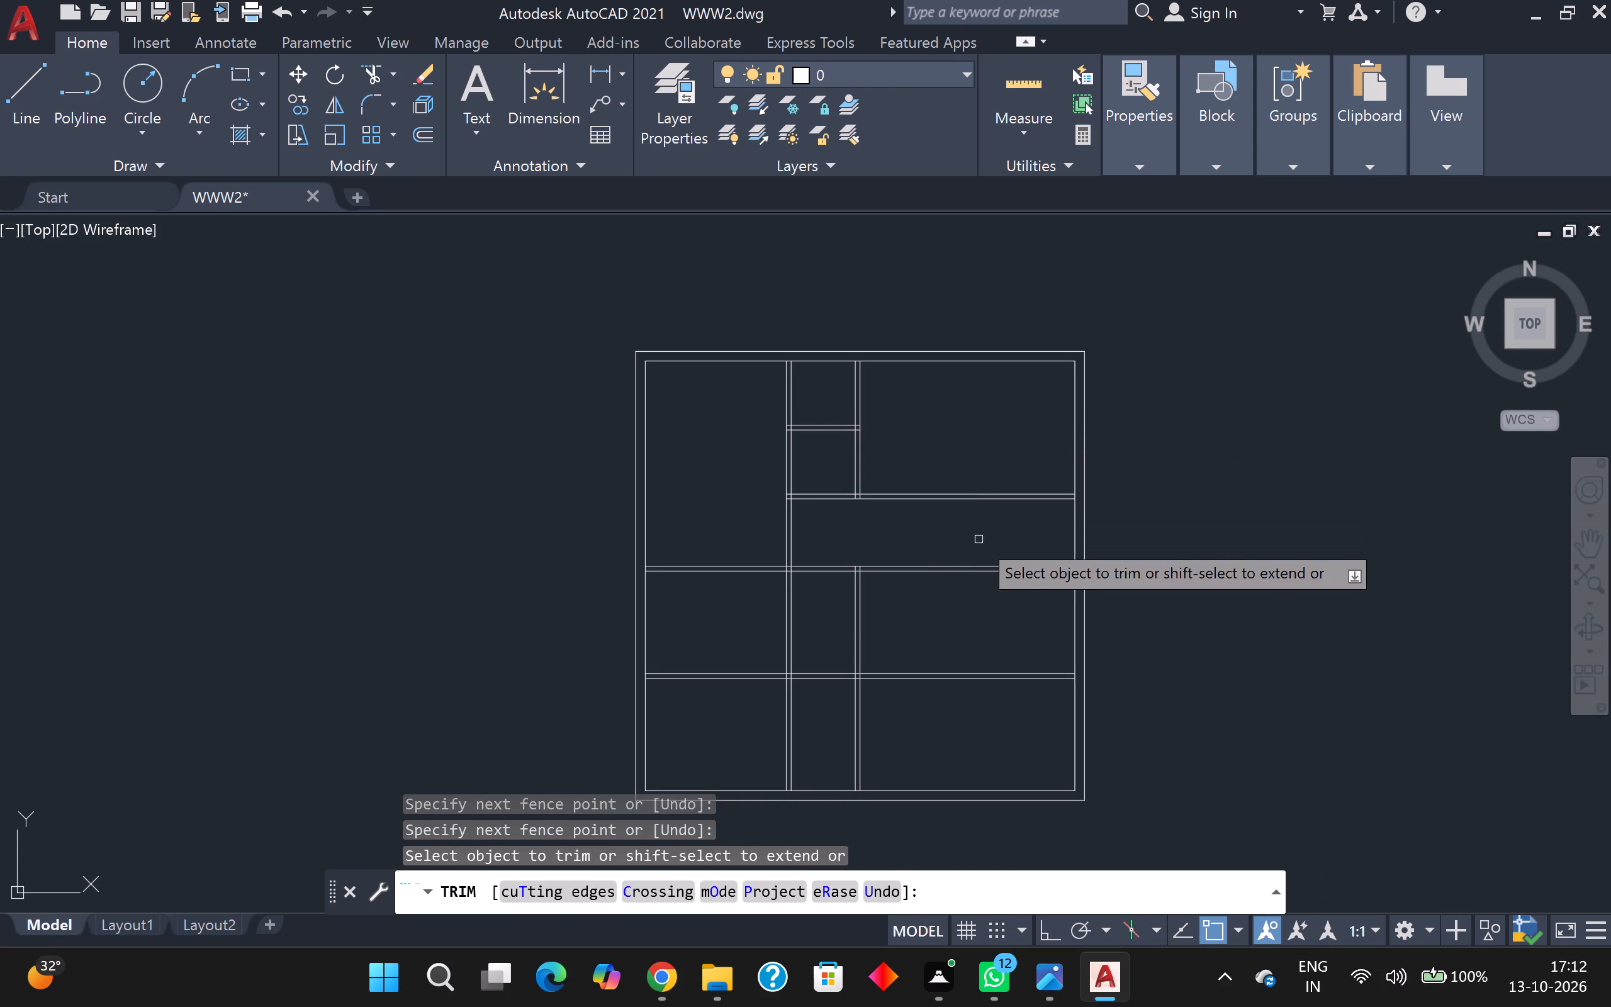
# Trim the second vertical partition between the two full-width horizontal partitions.
pyautogui.moveTo(979, 539); pyautogui.dragTo(975, 463, button='middle')
pyautogui.scroll(-1, 975, 459)
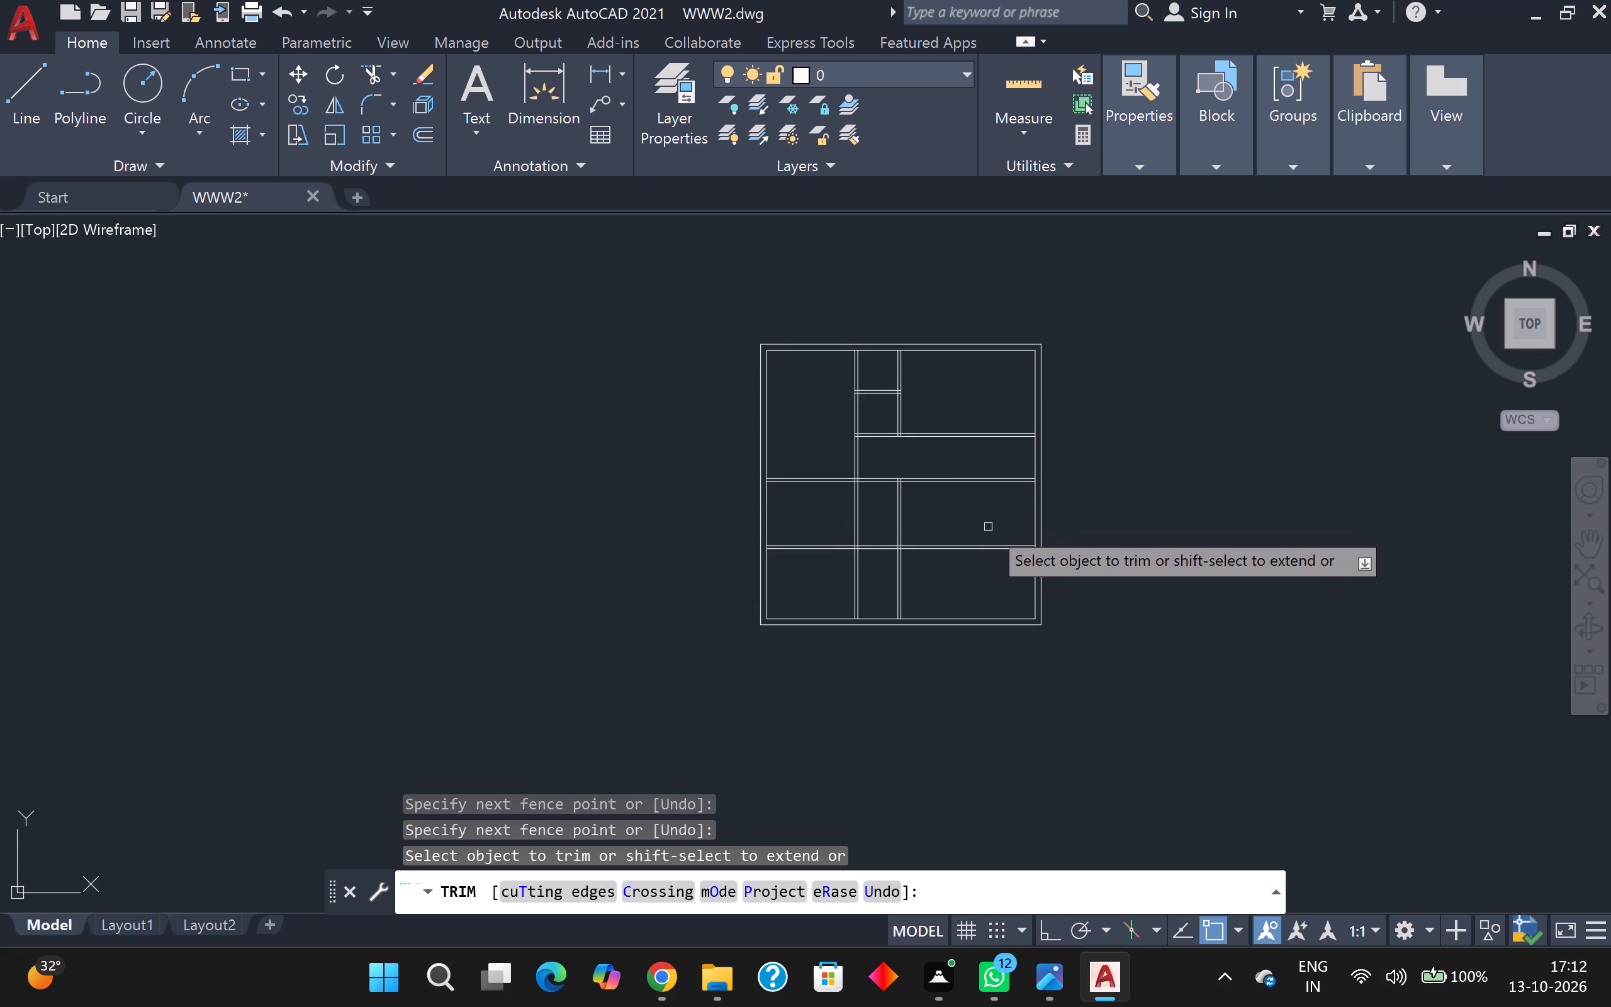
pyautogui.moveTo(989, 525); pyautogui.dragTo(933, 466, button='middle')
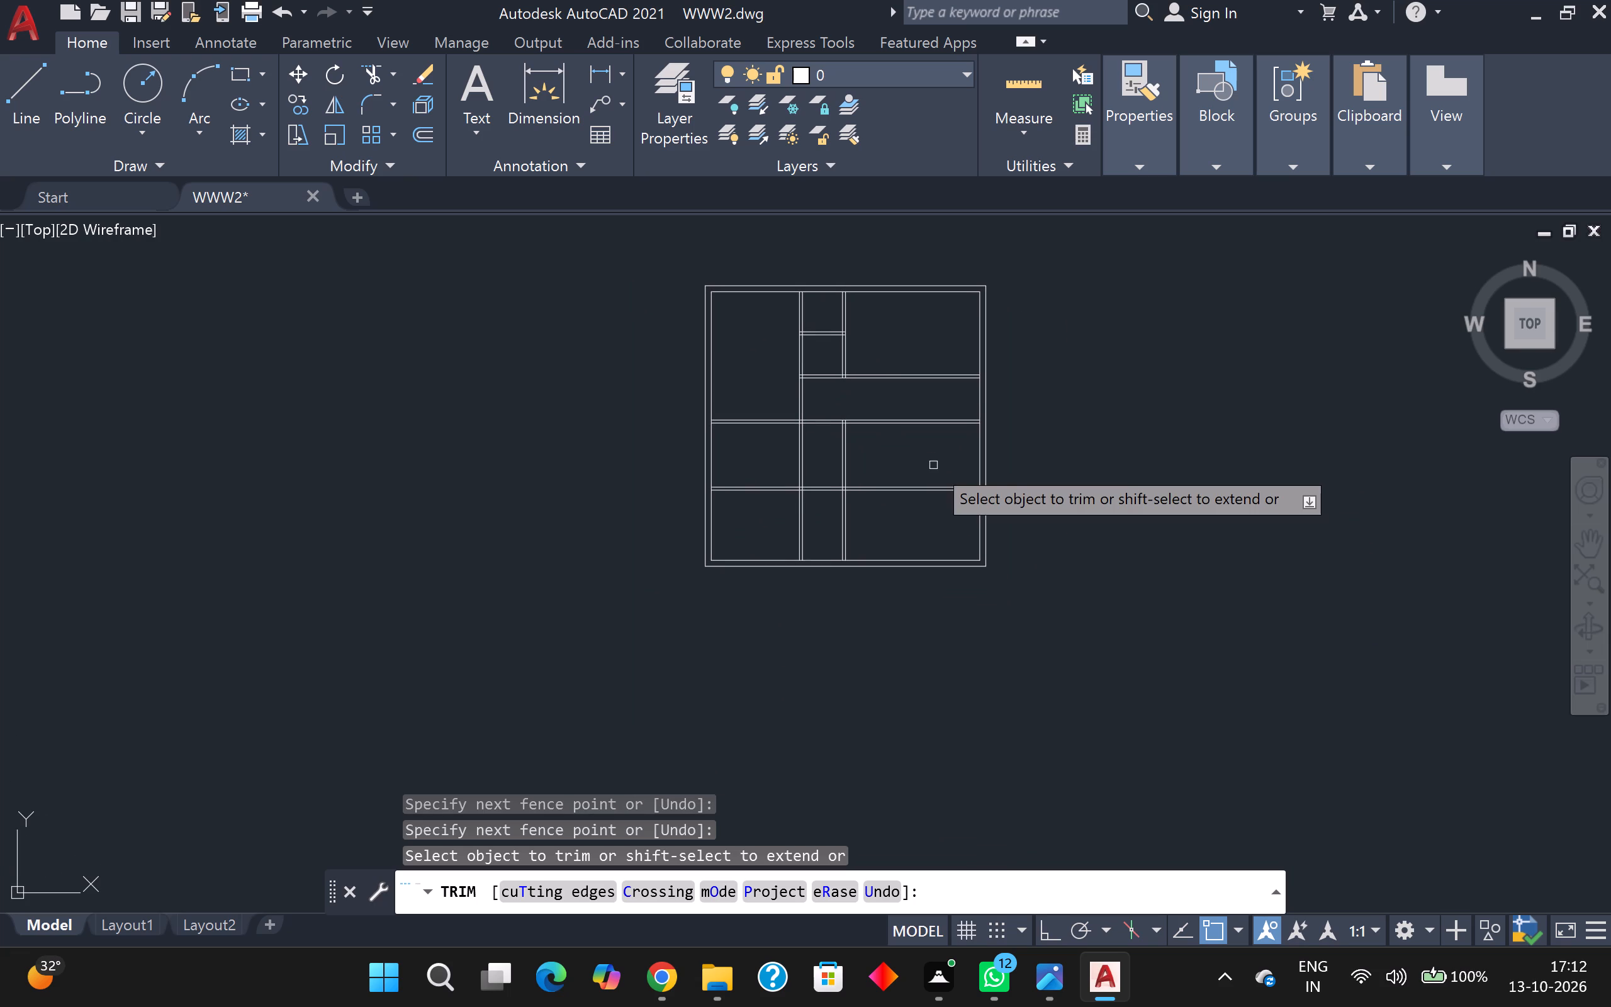
pyautogui.click(910, 401)
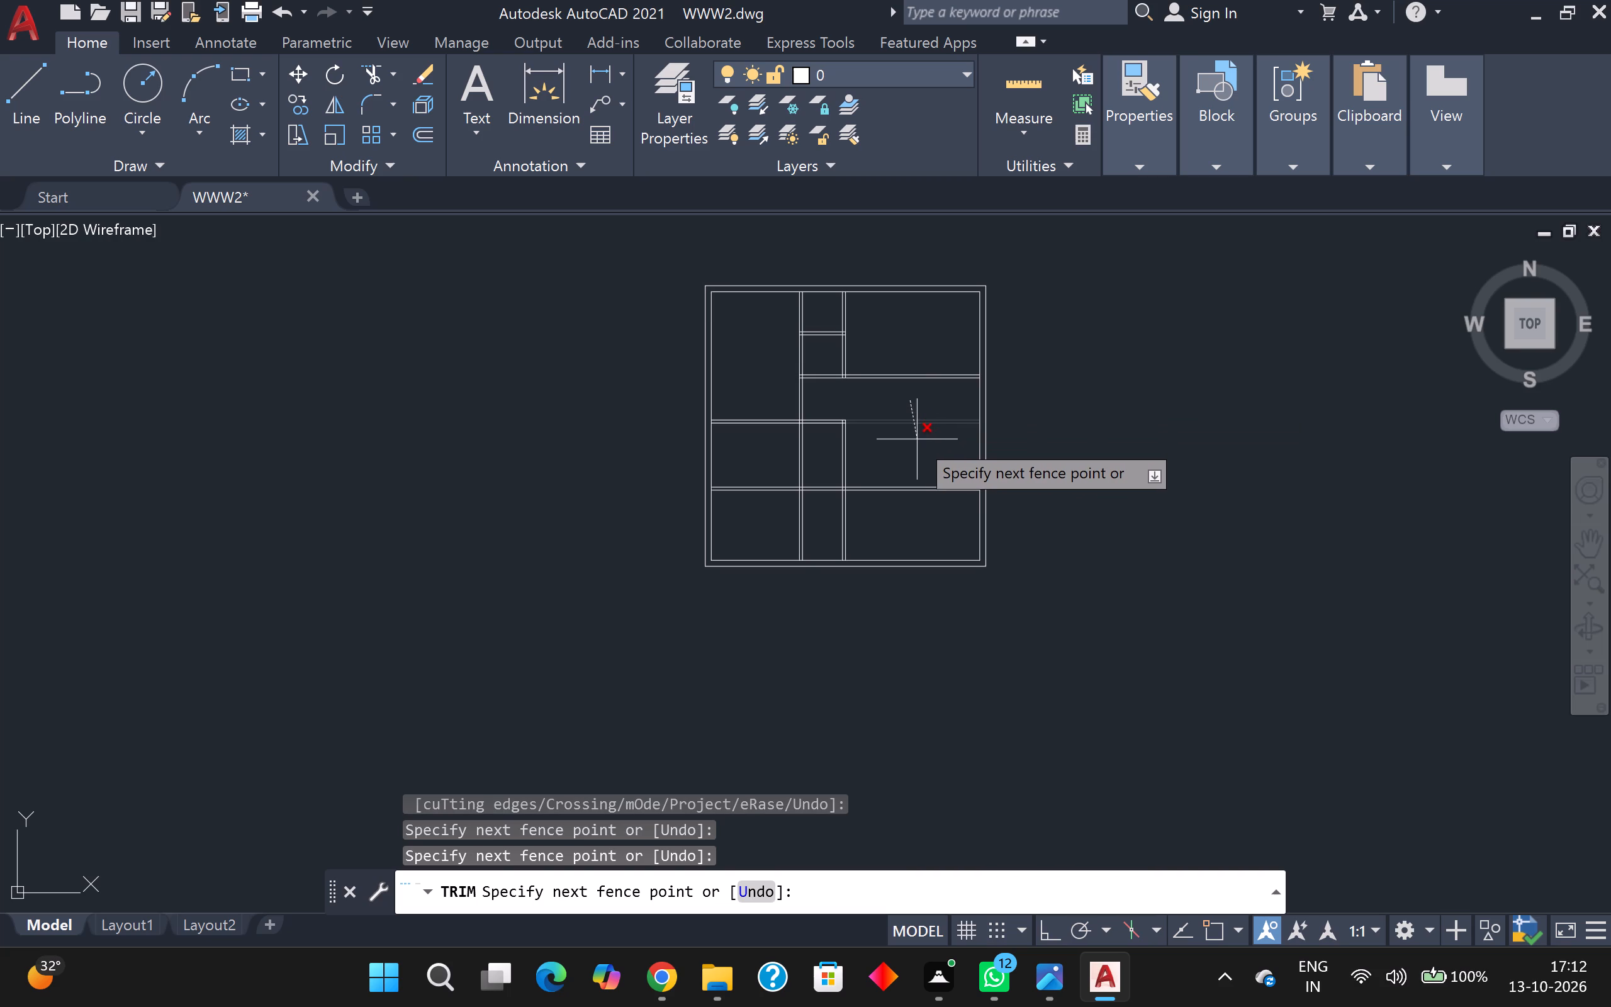
pyautogui.click(904, 407)
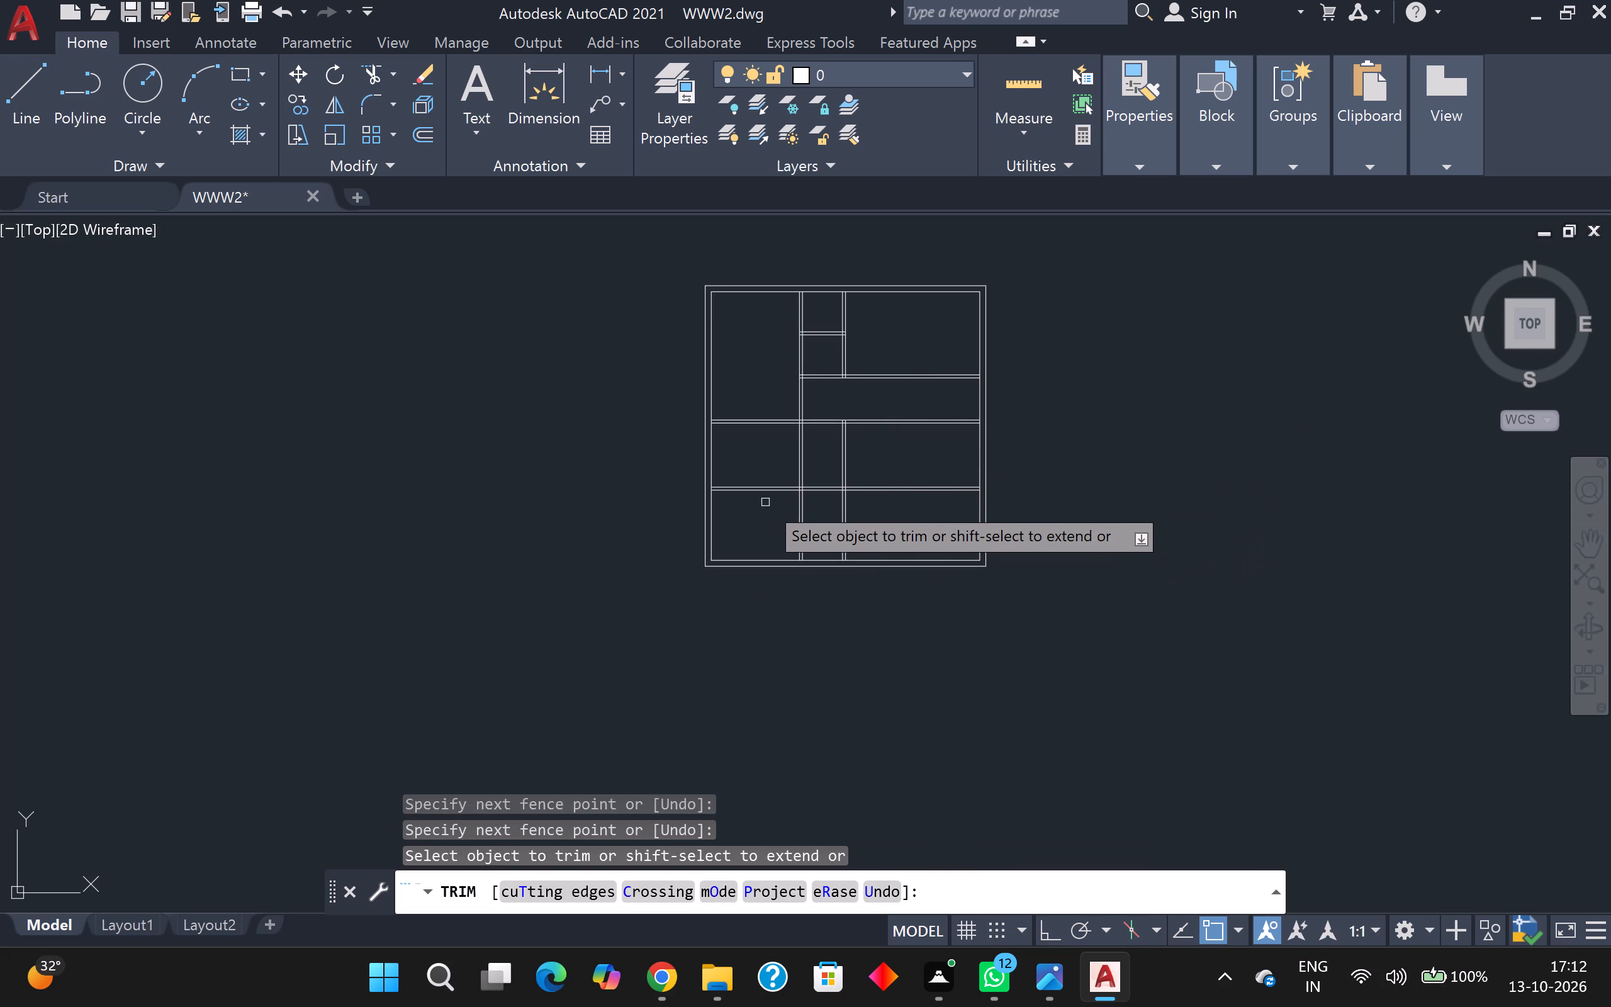
pyautogui.click(835, 463)
pyautogui.click(866, 464)
# Trim the lowest horizontal partition right of the first vertical partition, along with the second vertical partition below it.
pyautogui.moveTo(870, 524); pyautogui.dragTo(870, 524, button='middle')
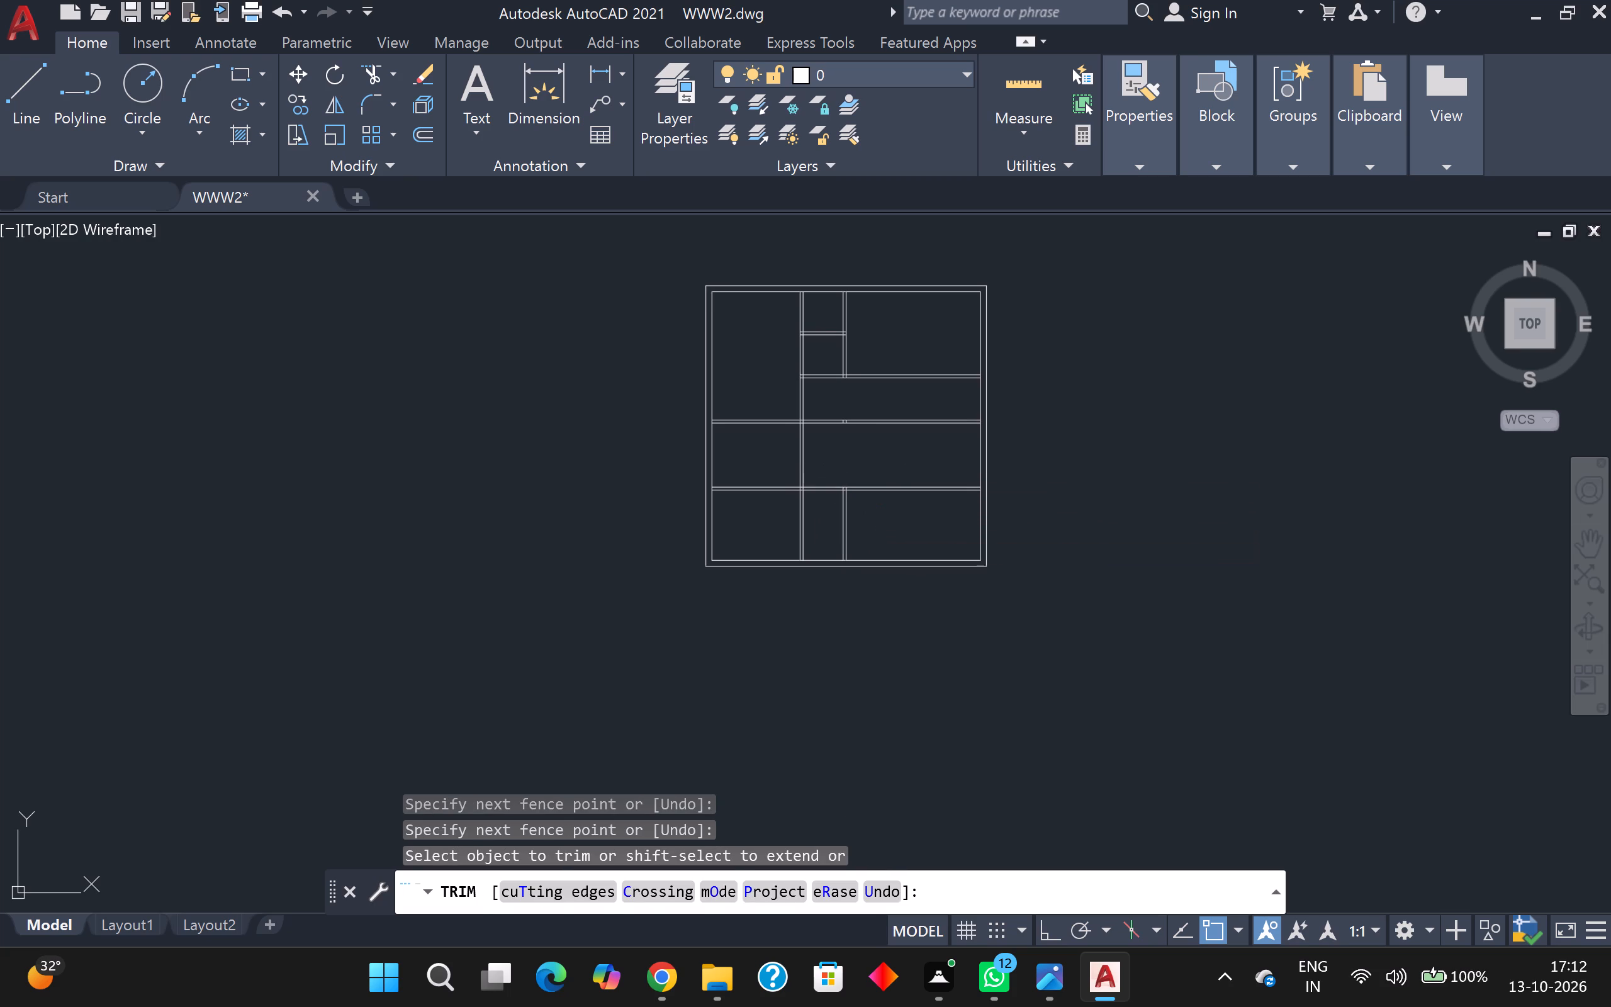
pyautogui.moveTo(870, 524); pyautogui.dragTo(879, 501, button='middle')
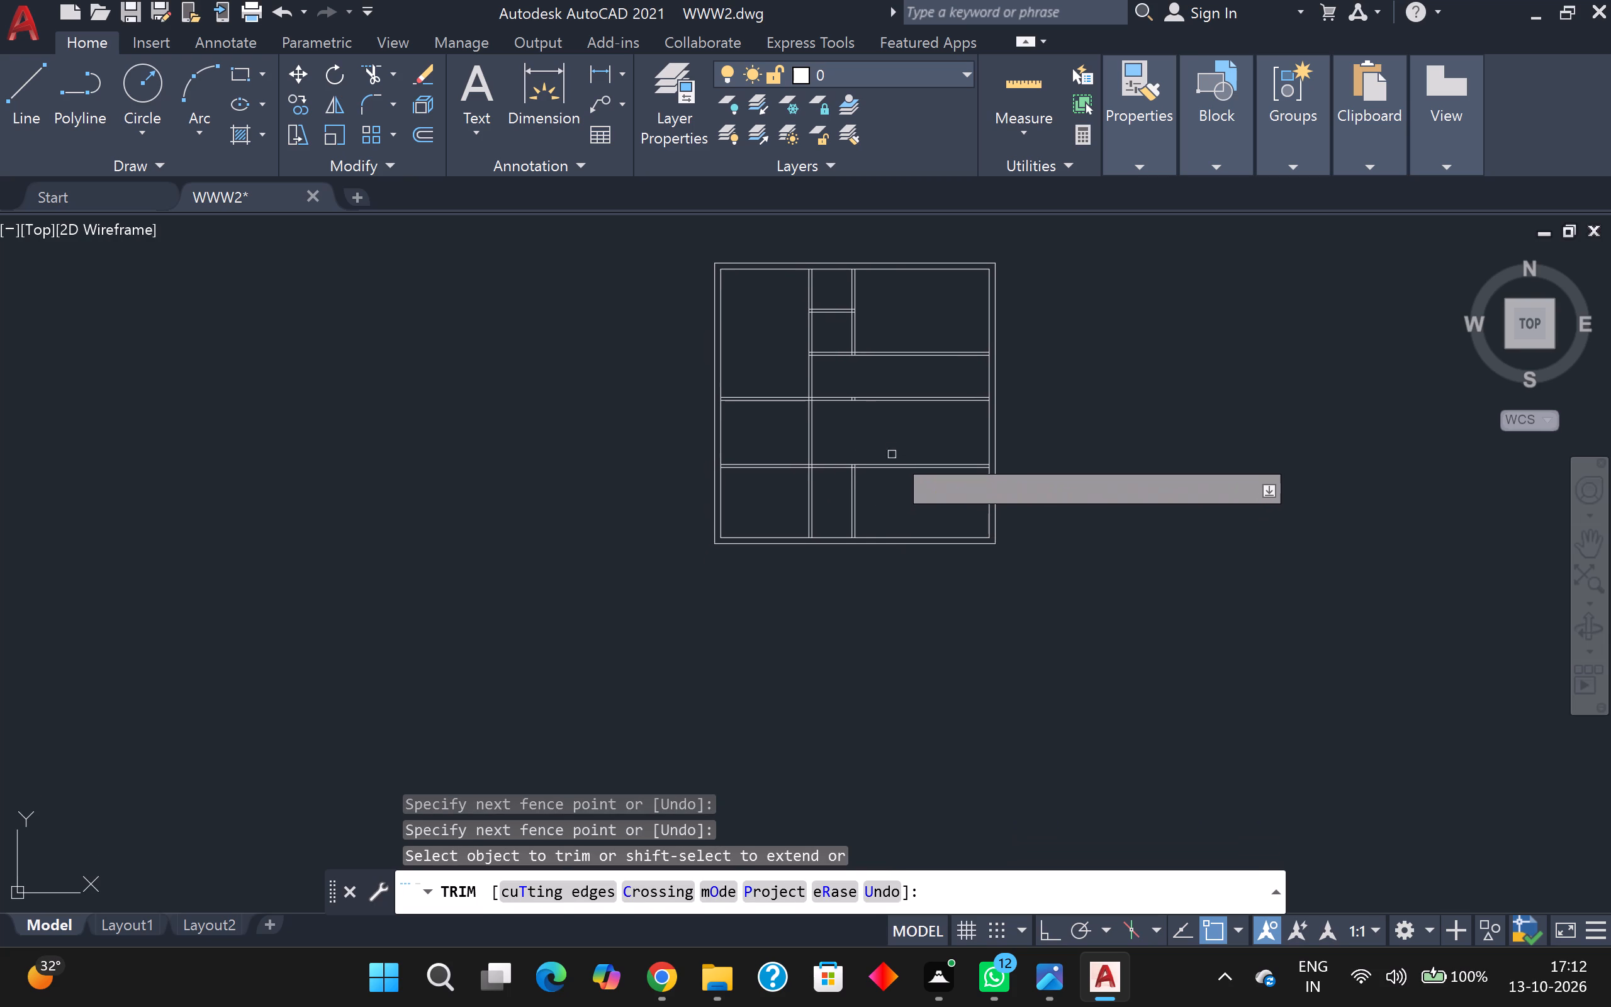
pyautogui.click(893, 445)
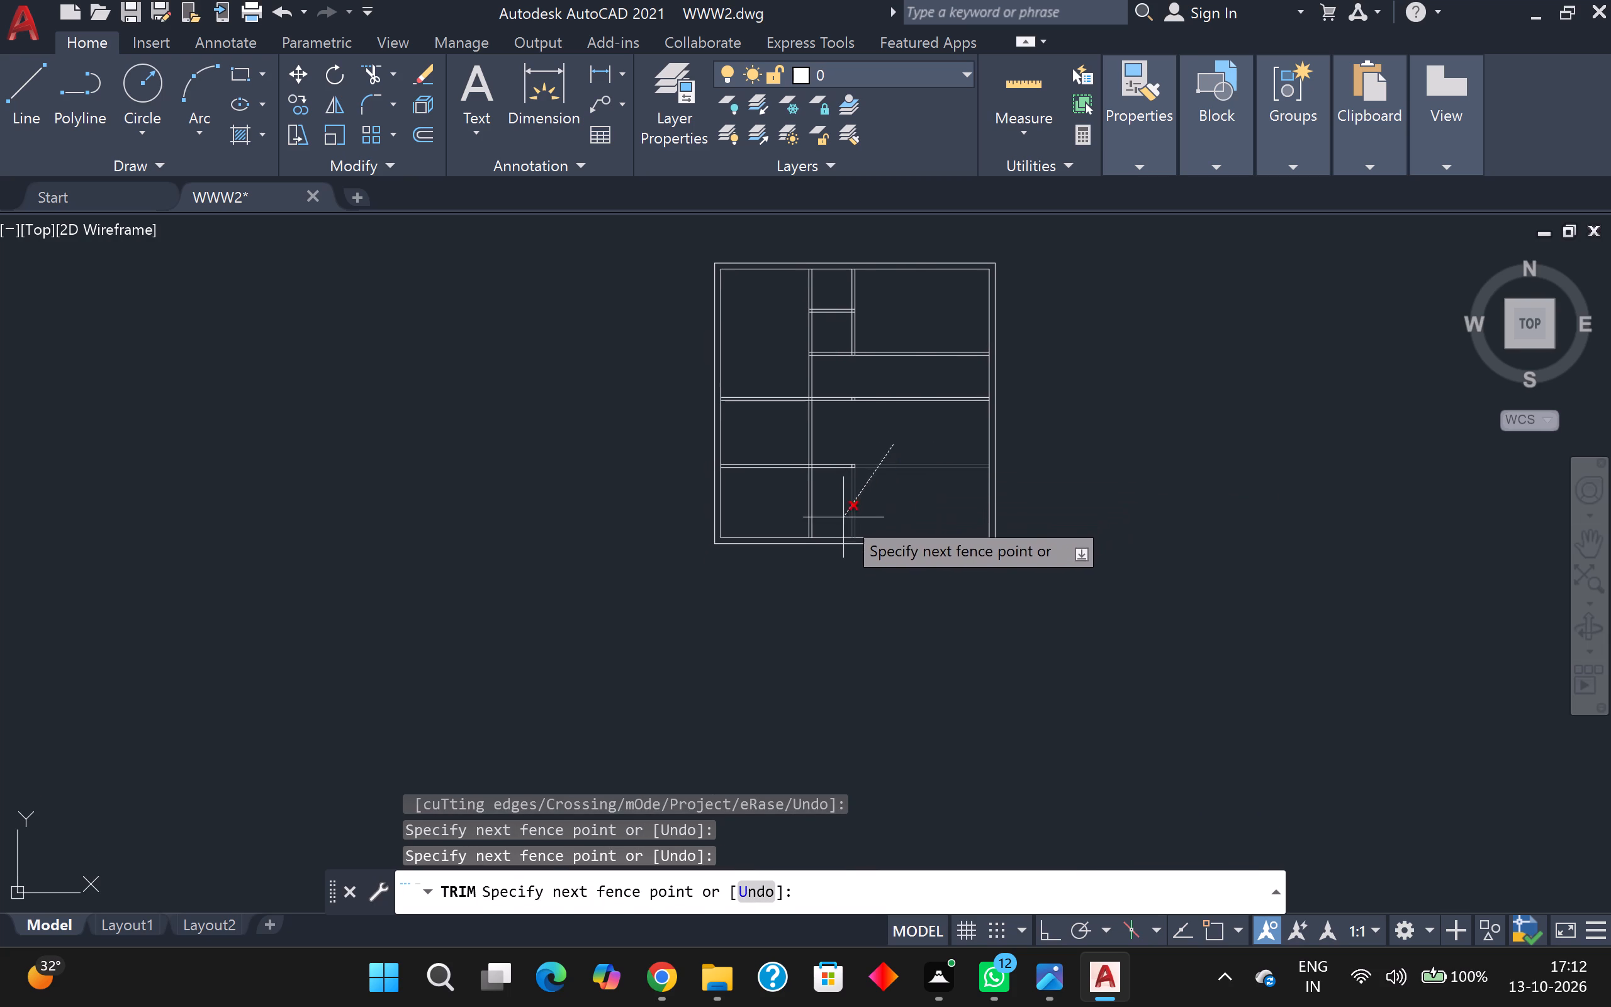
pyautogui.click(843, 517)
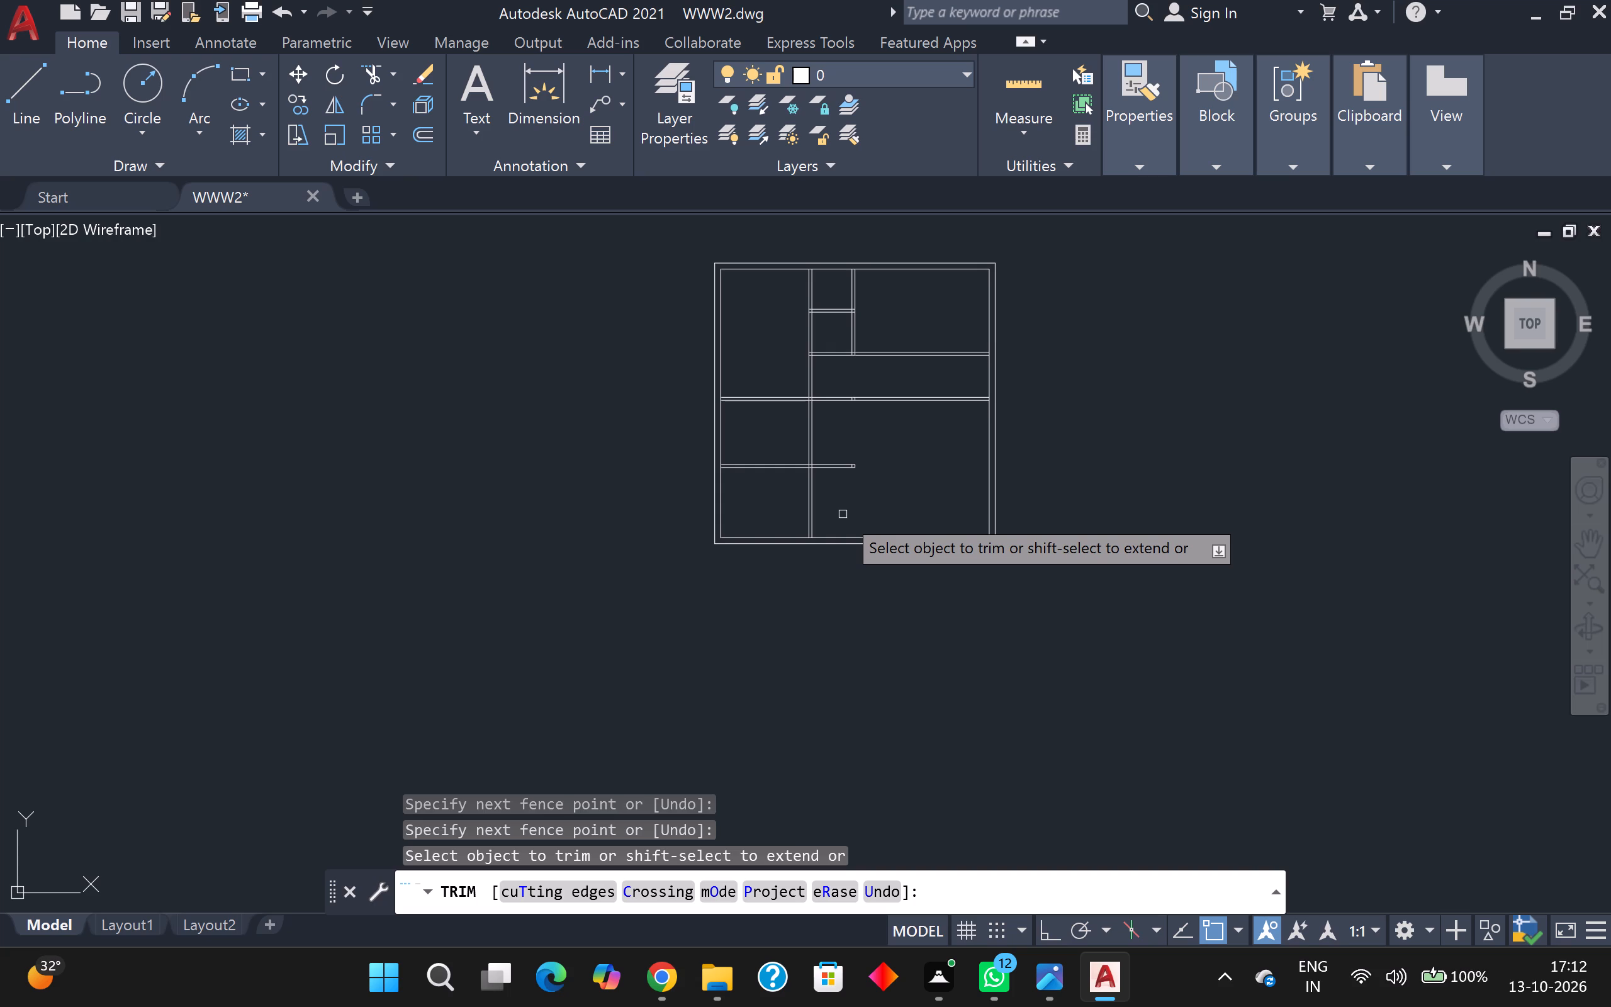
pyautogui.click(836, 448)
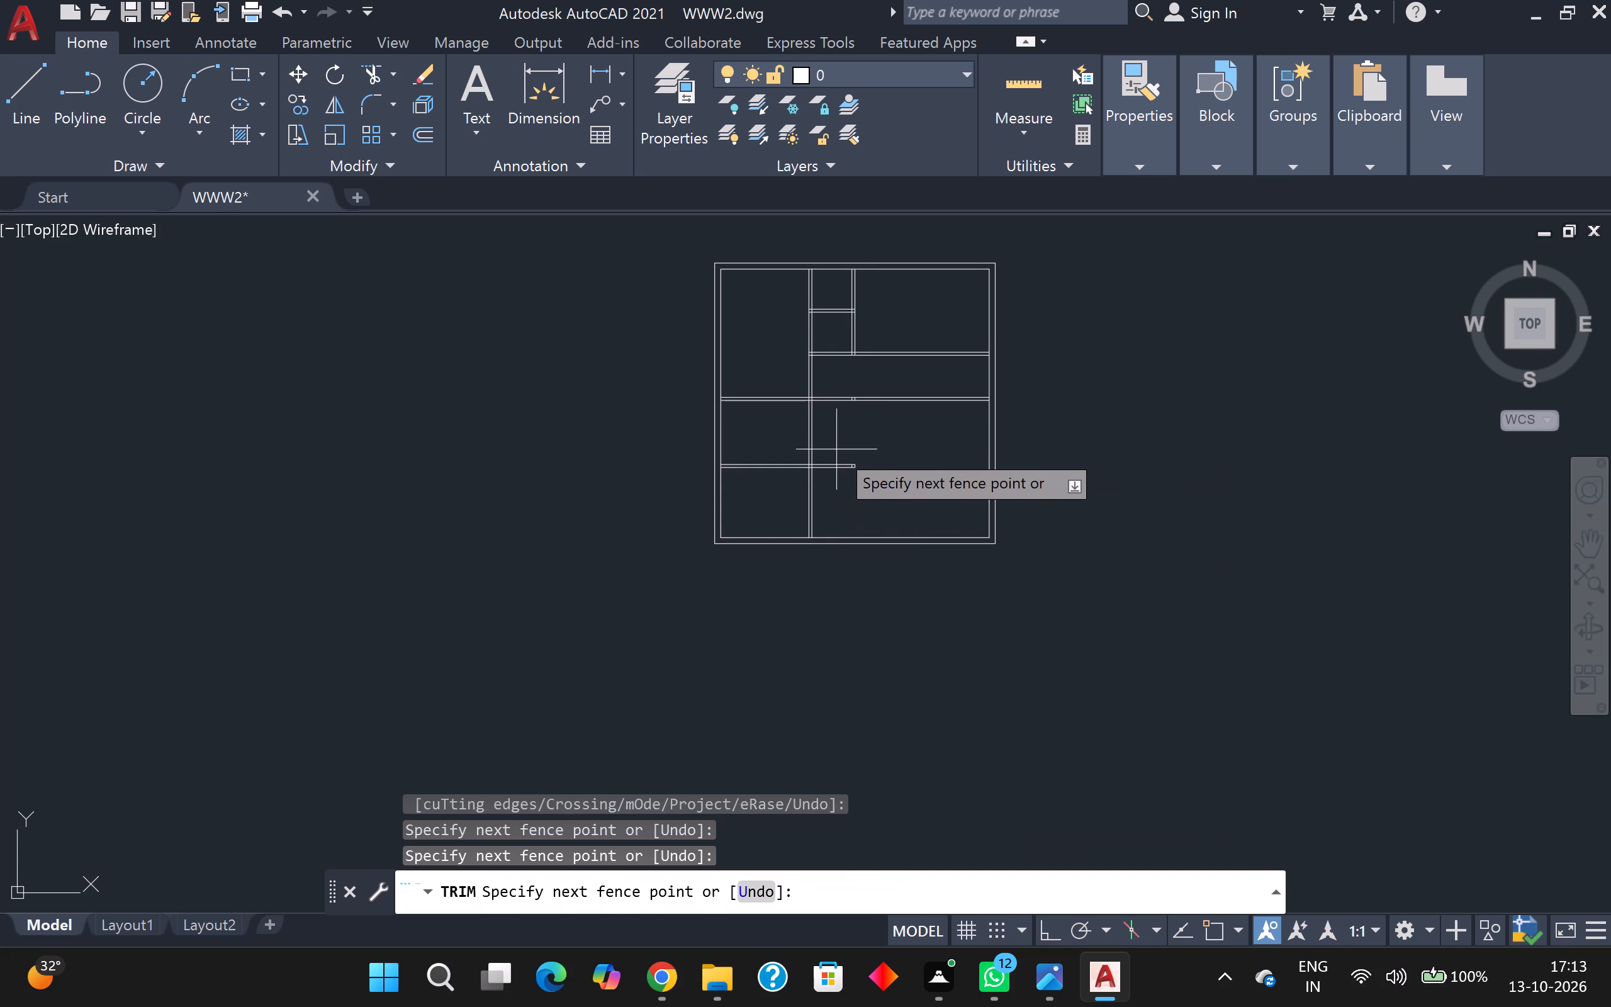
pyautogui.click(836, 475)
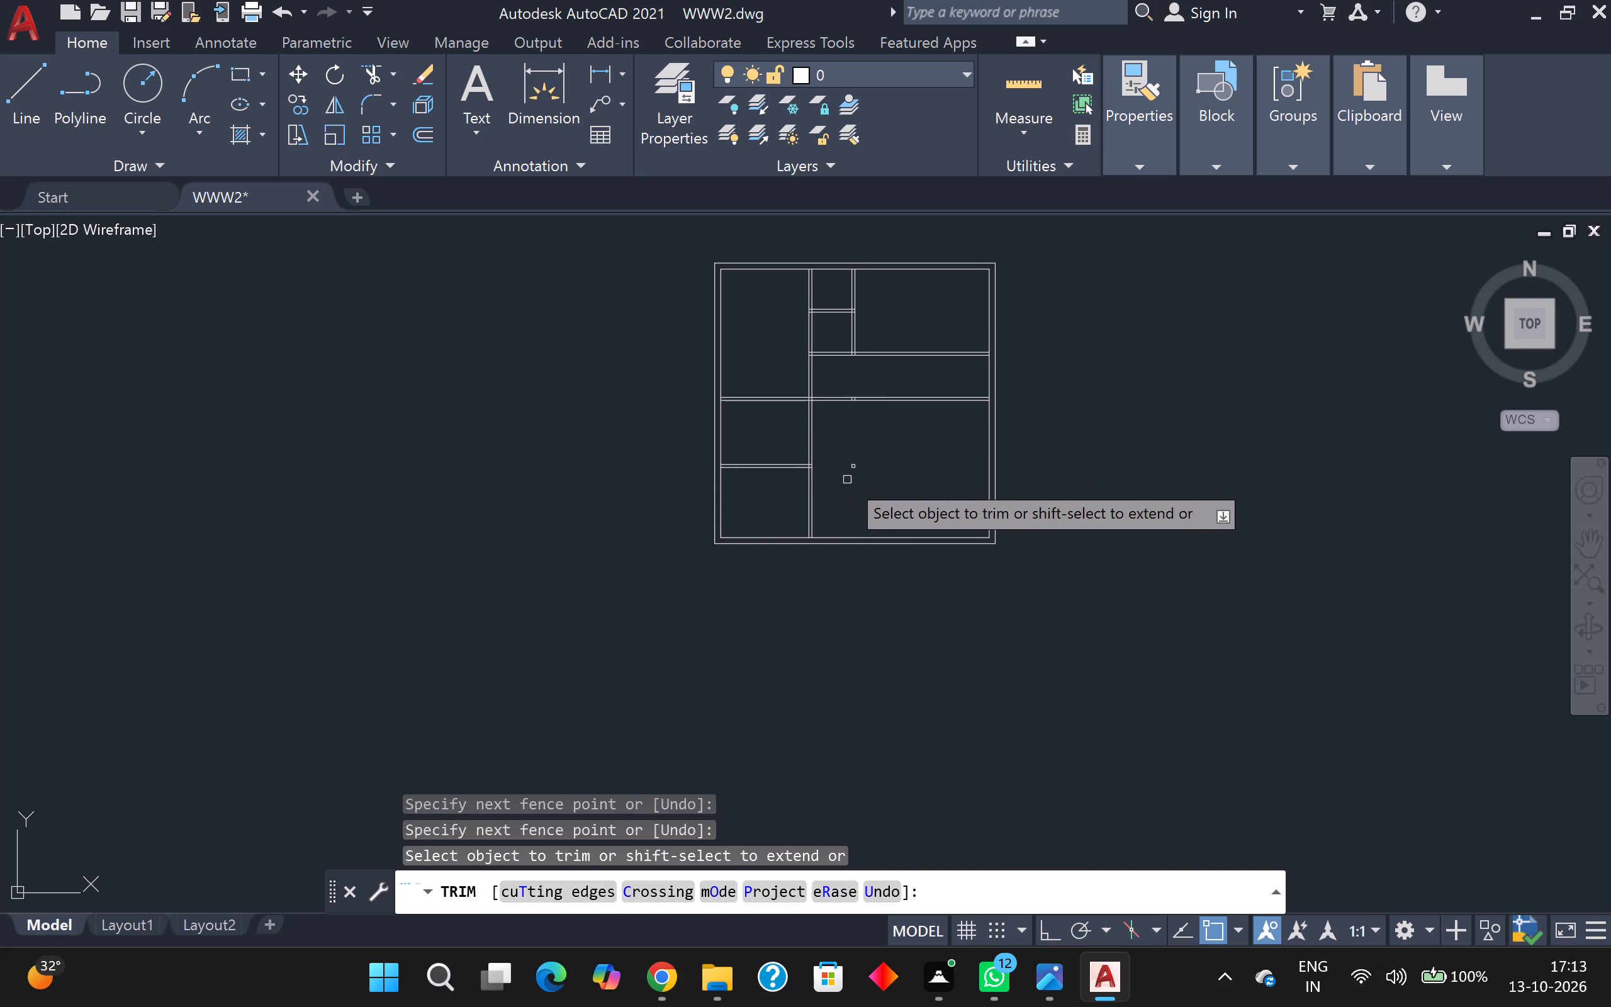
# Remove the small leftover square of line segments where the lowest horizontal and second vertical partitions crossed.
pyautogui.scroll(1, 800, 492)
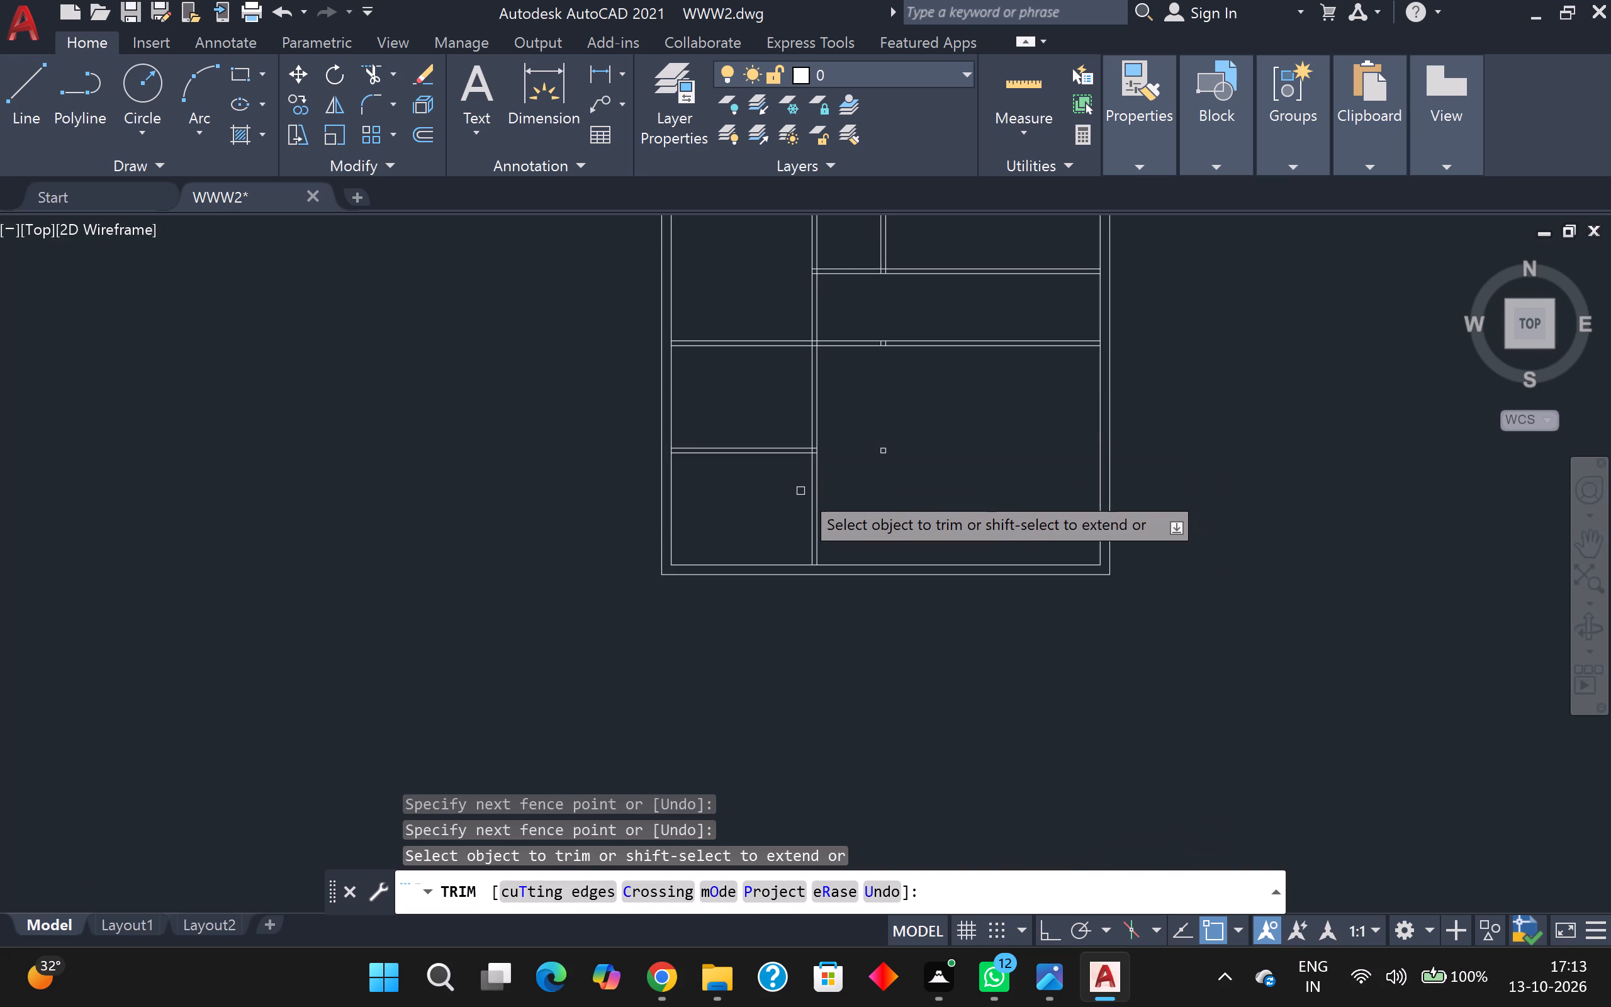
pyautogui.scroll(2, 912, 459)
pyautogui.click(871, 434)
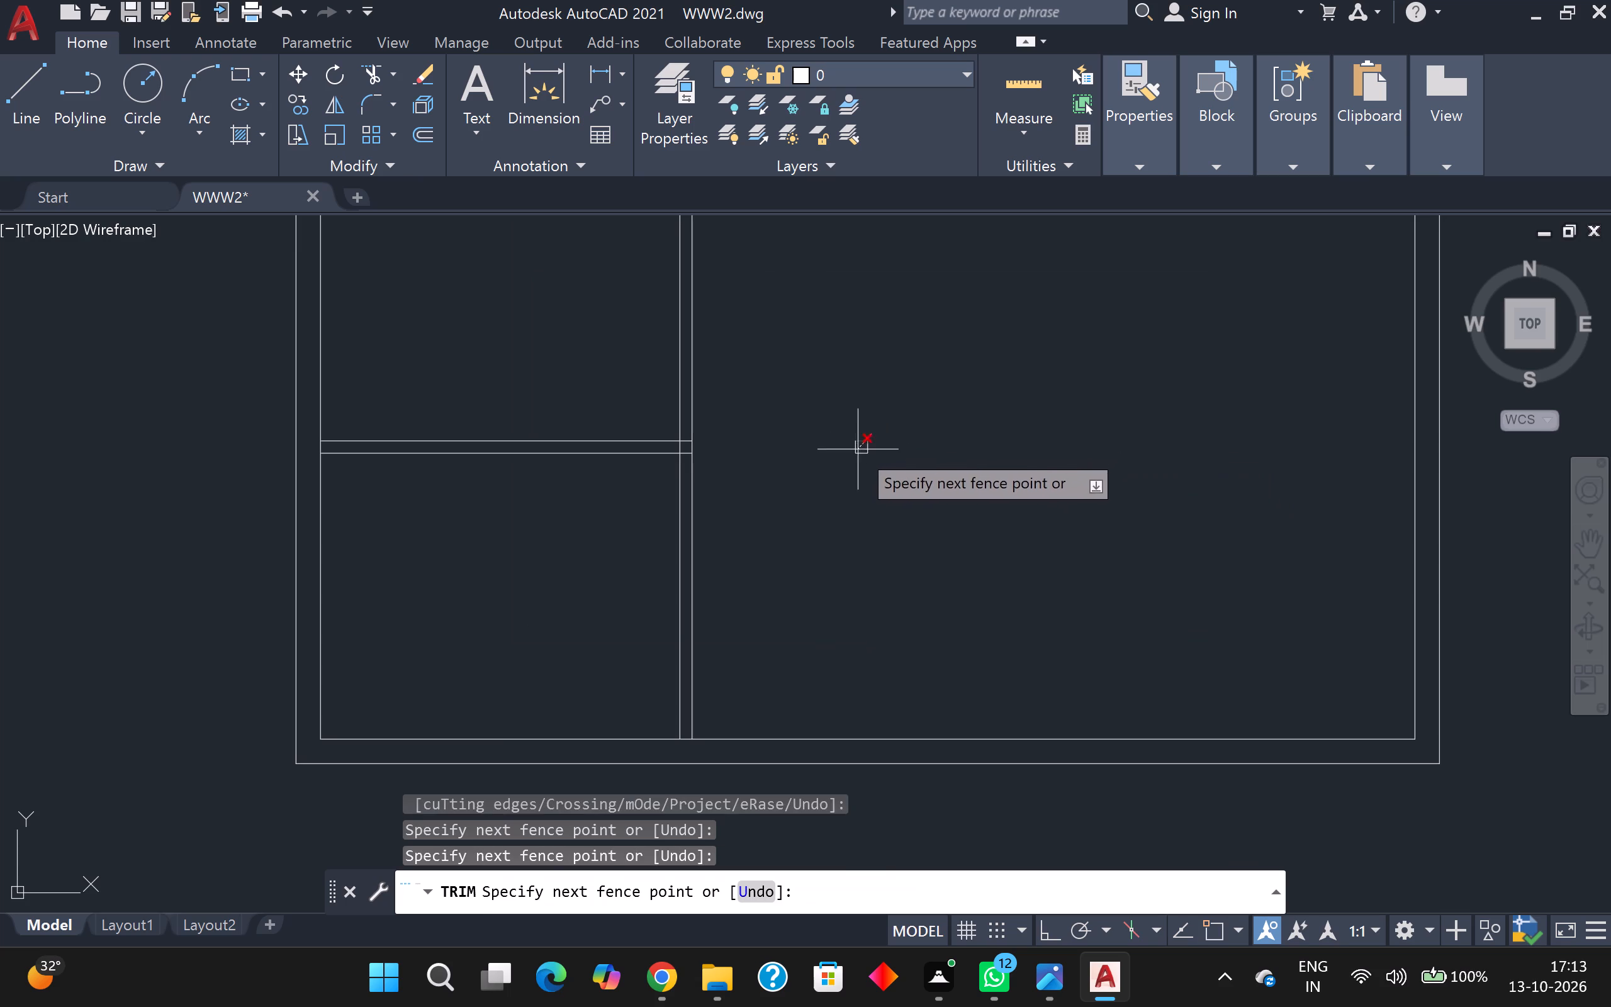
pyautogui.click(855, 451)
pyautogui.click(862, 452)
pyautogui.click(867, 445)
# Trim the remaining full-width horizontal partition between the second vertical partition's leftover pieces and the right outer wall.
pyautogui.scroll(-1, 870, 441)
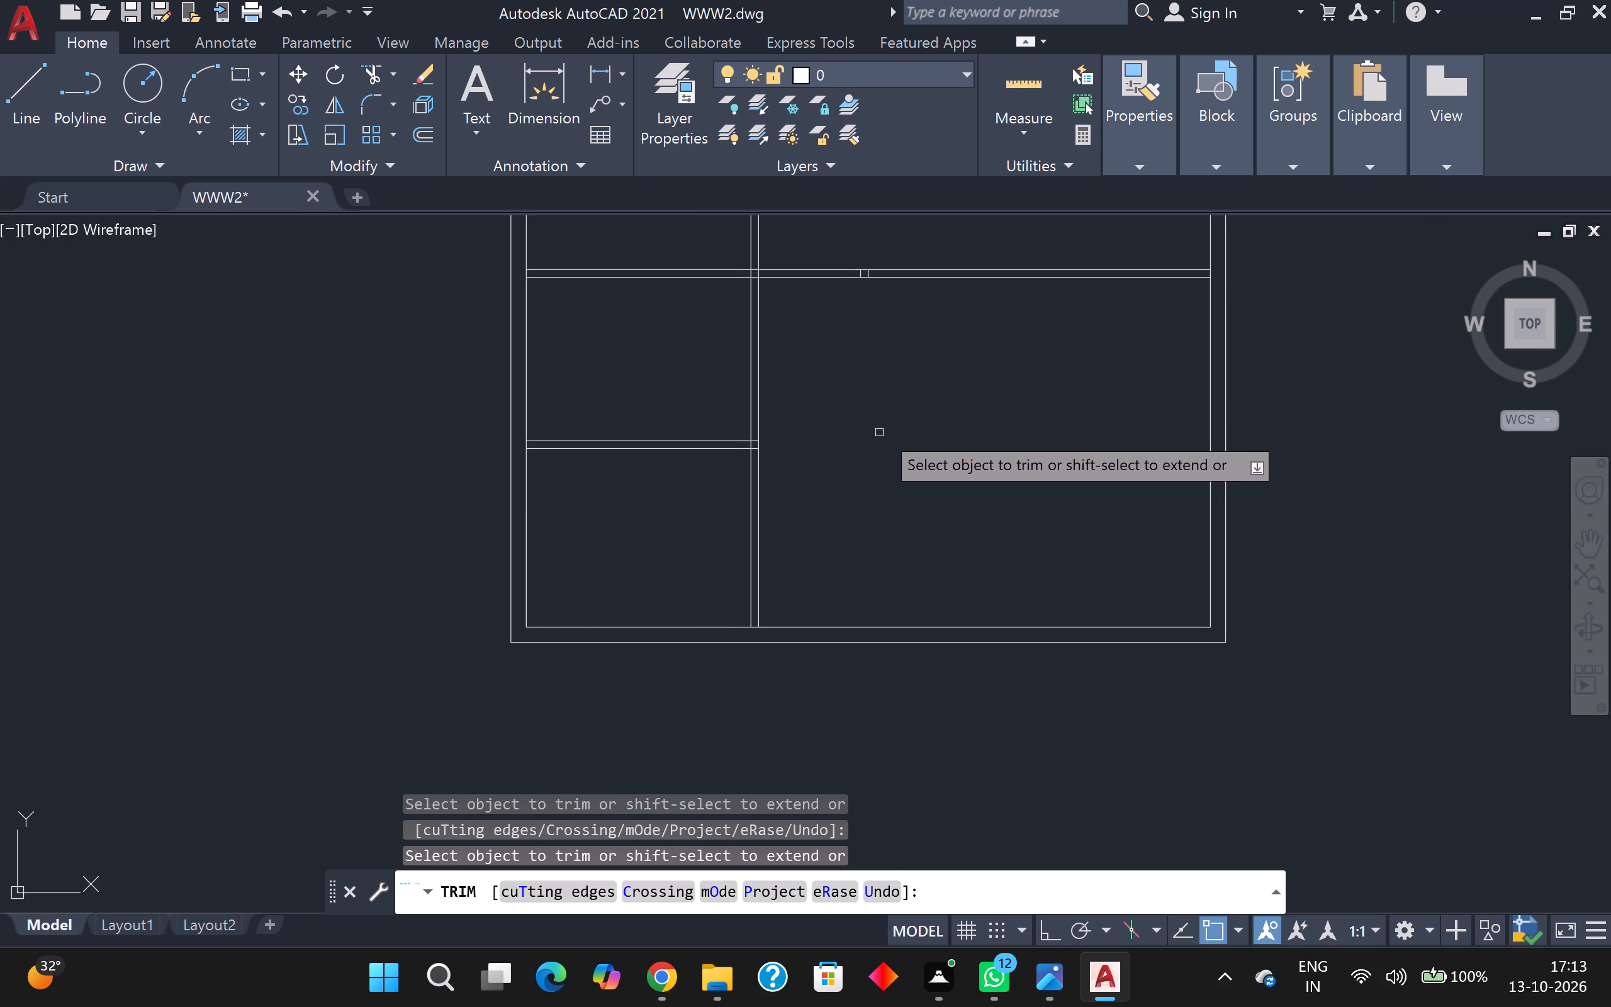
pyautogui.moveTo(885, 428); pyautogui.dragTo(887, 604, button='middle')
pyautogui.scroll(-1, 884, 488)
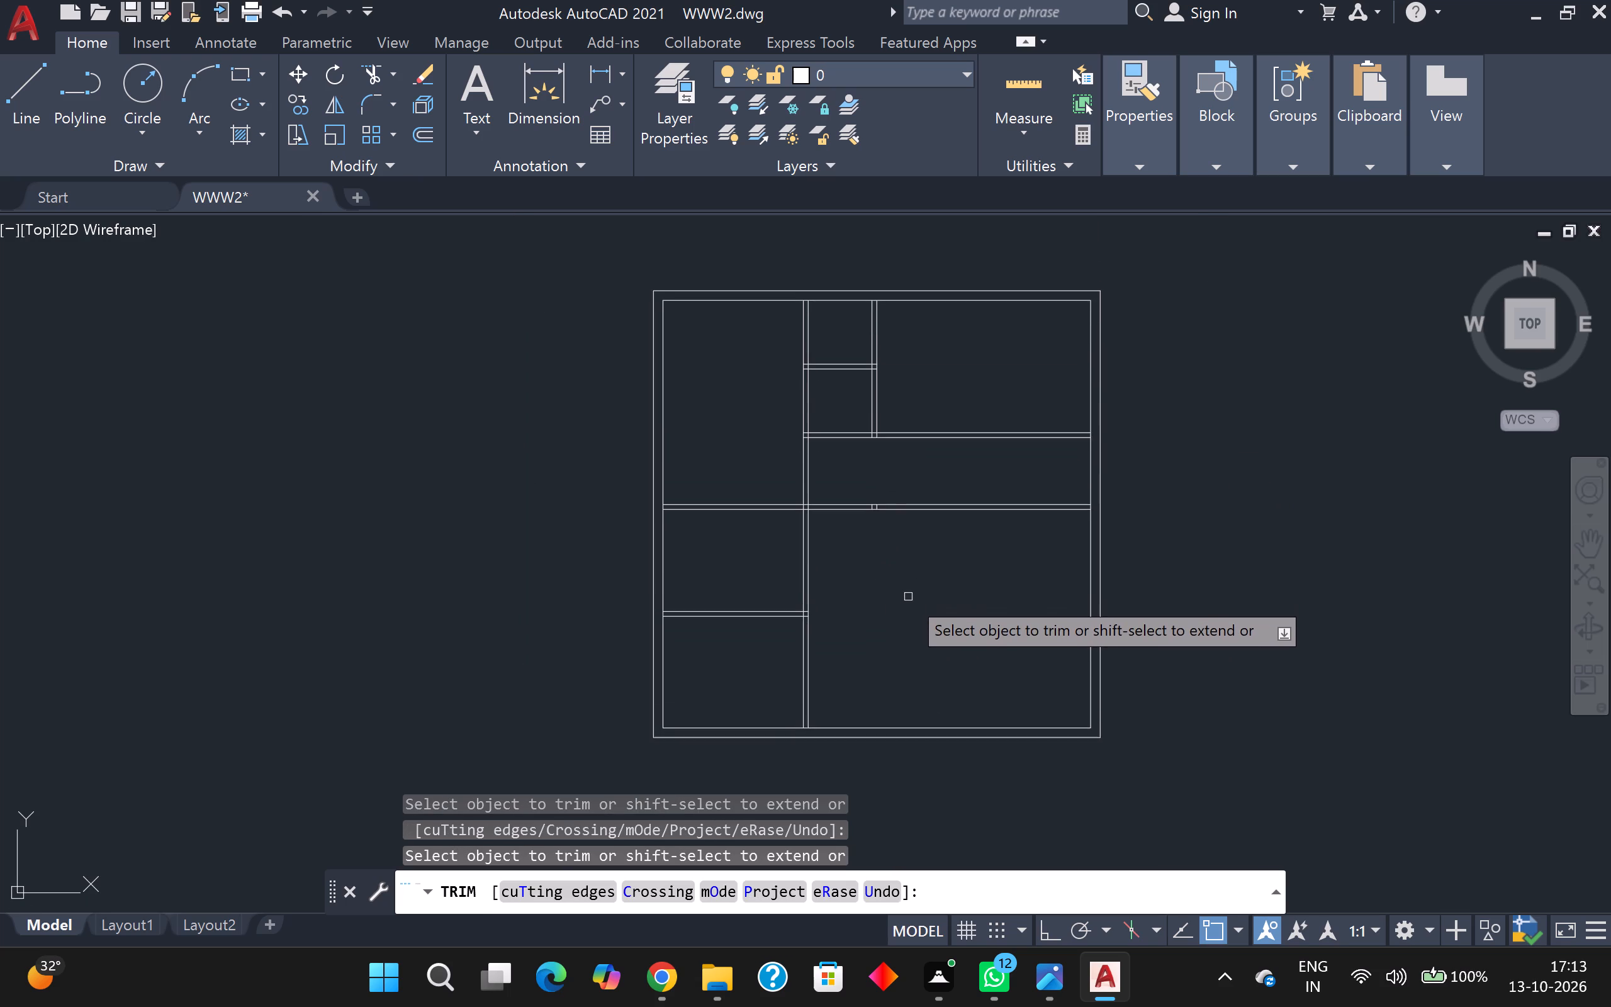
pyautogui.click(992, 458)
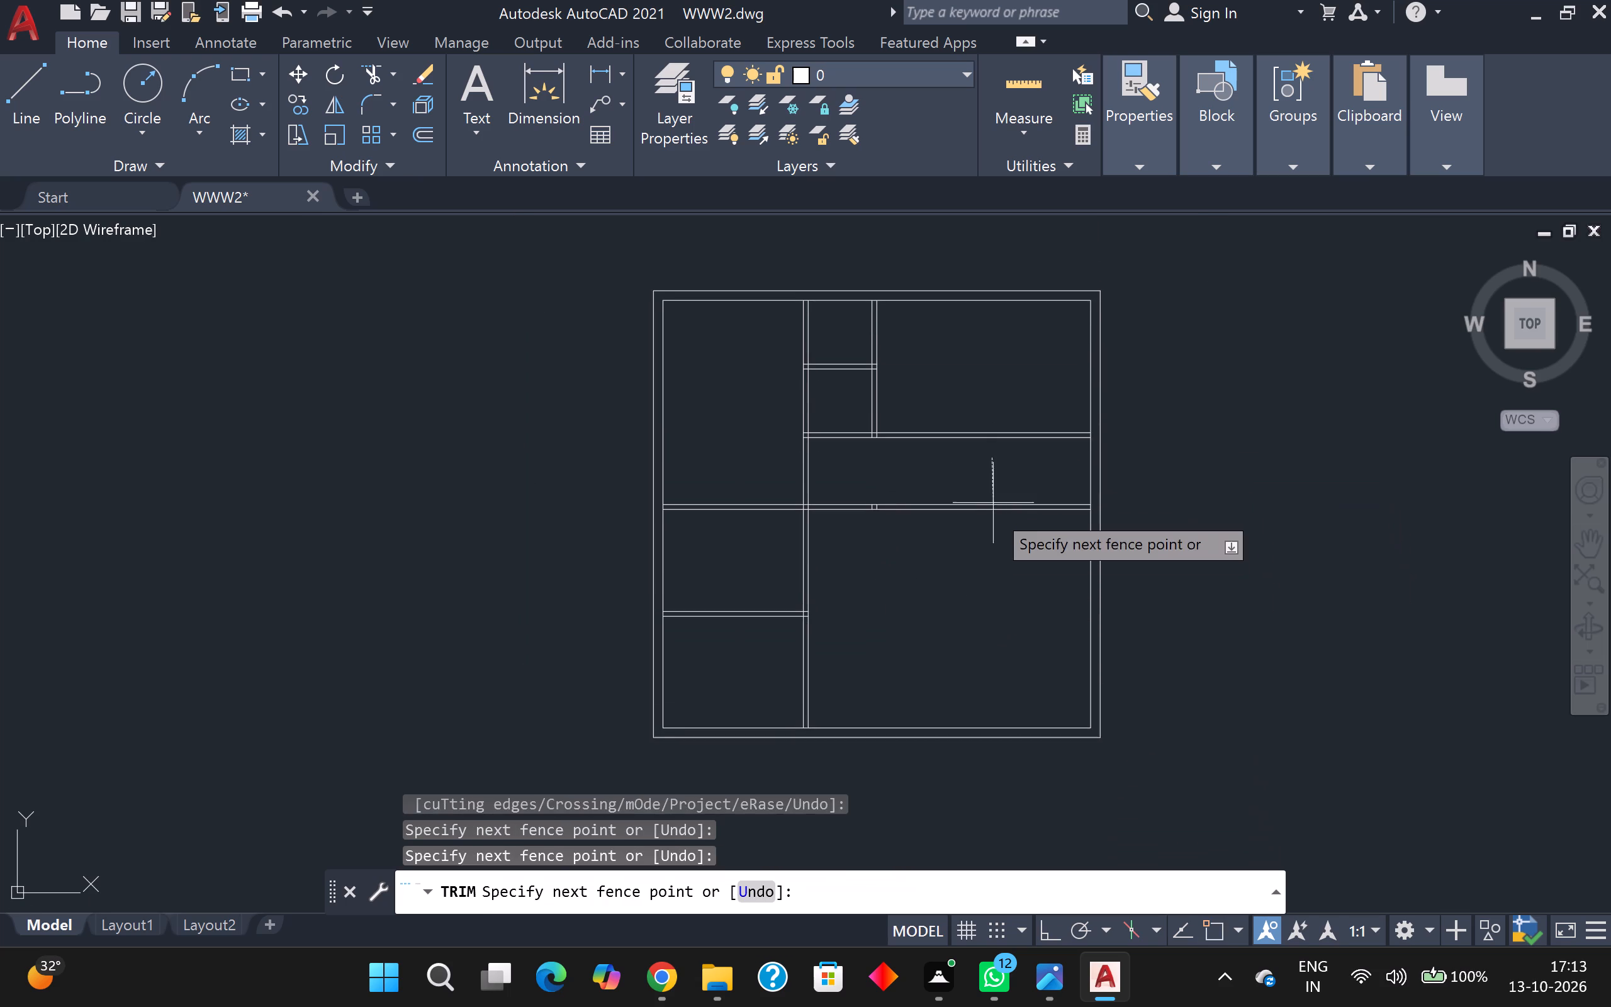
pyautogui.click(994, 526)
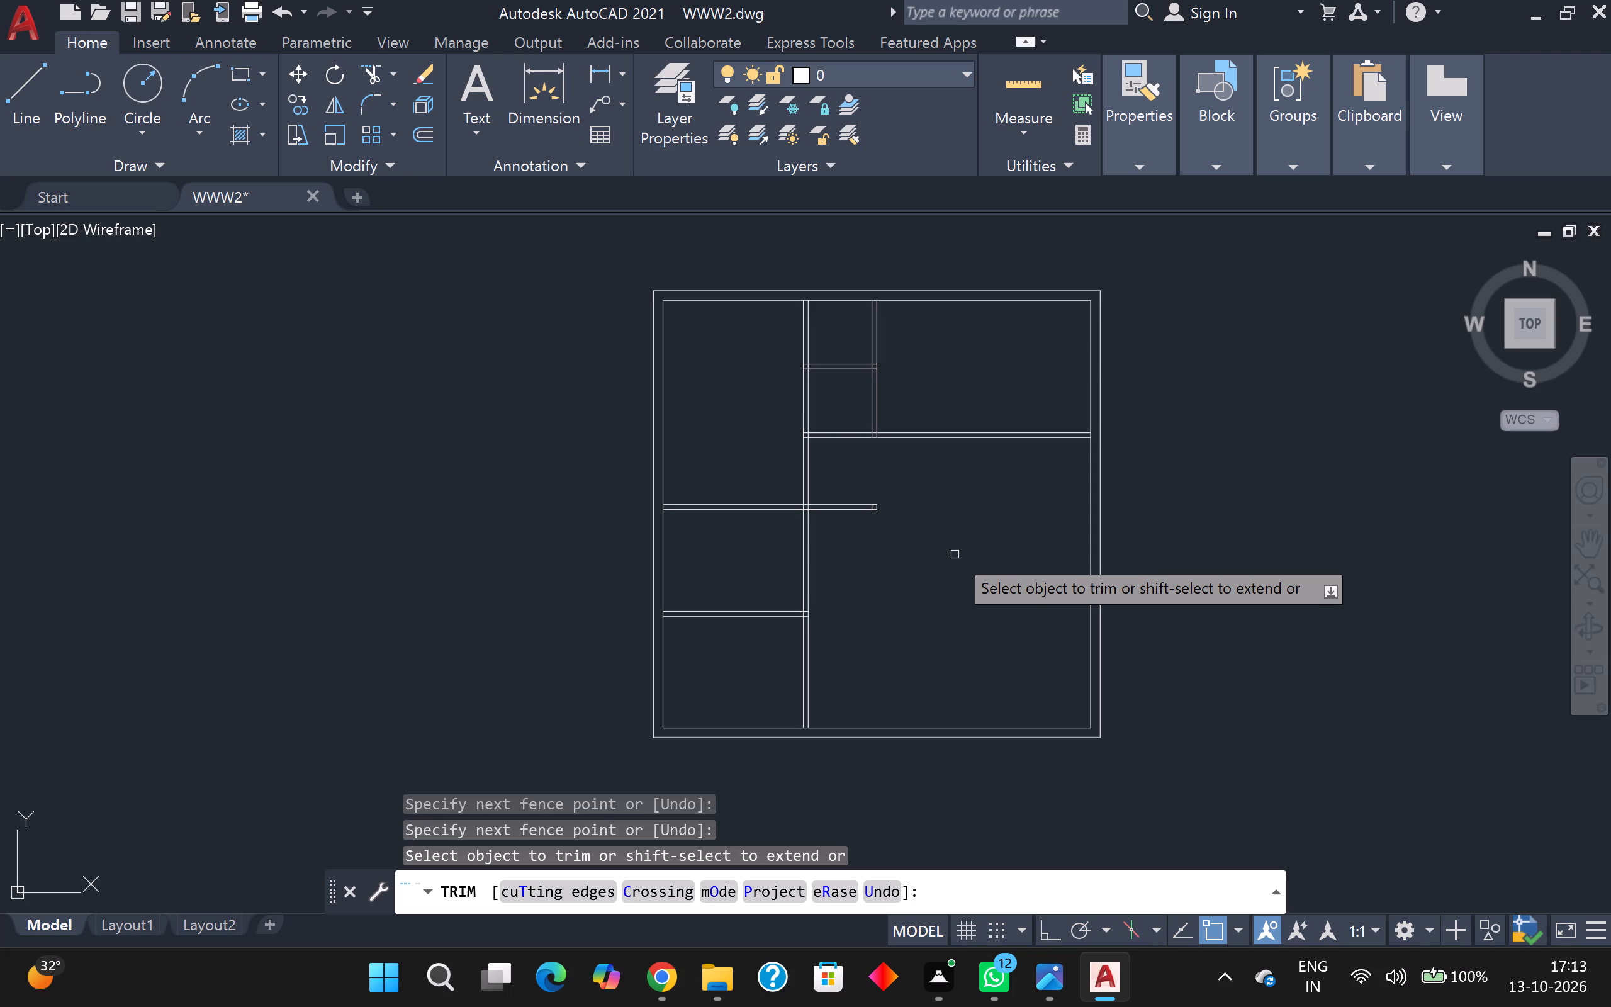
# Trim the inner short vertical line near the free end of the shortened horizontal partition and leave Trim.
pyautogui.scroll(1, 955, 556)
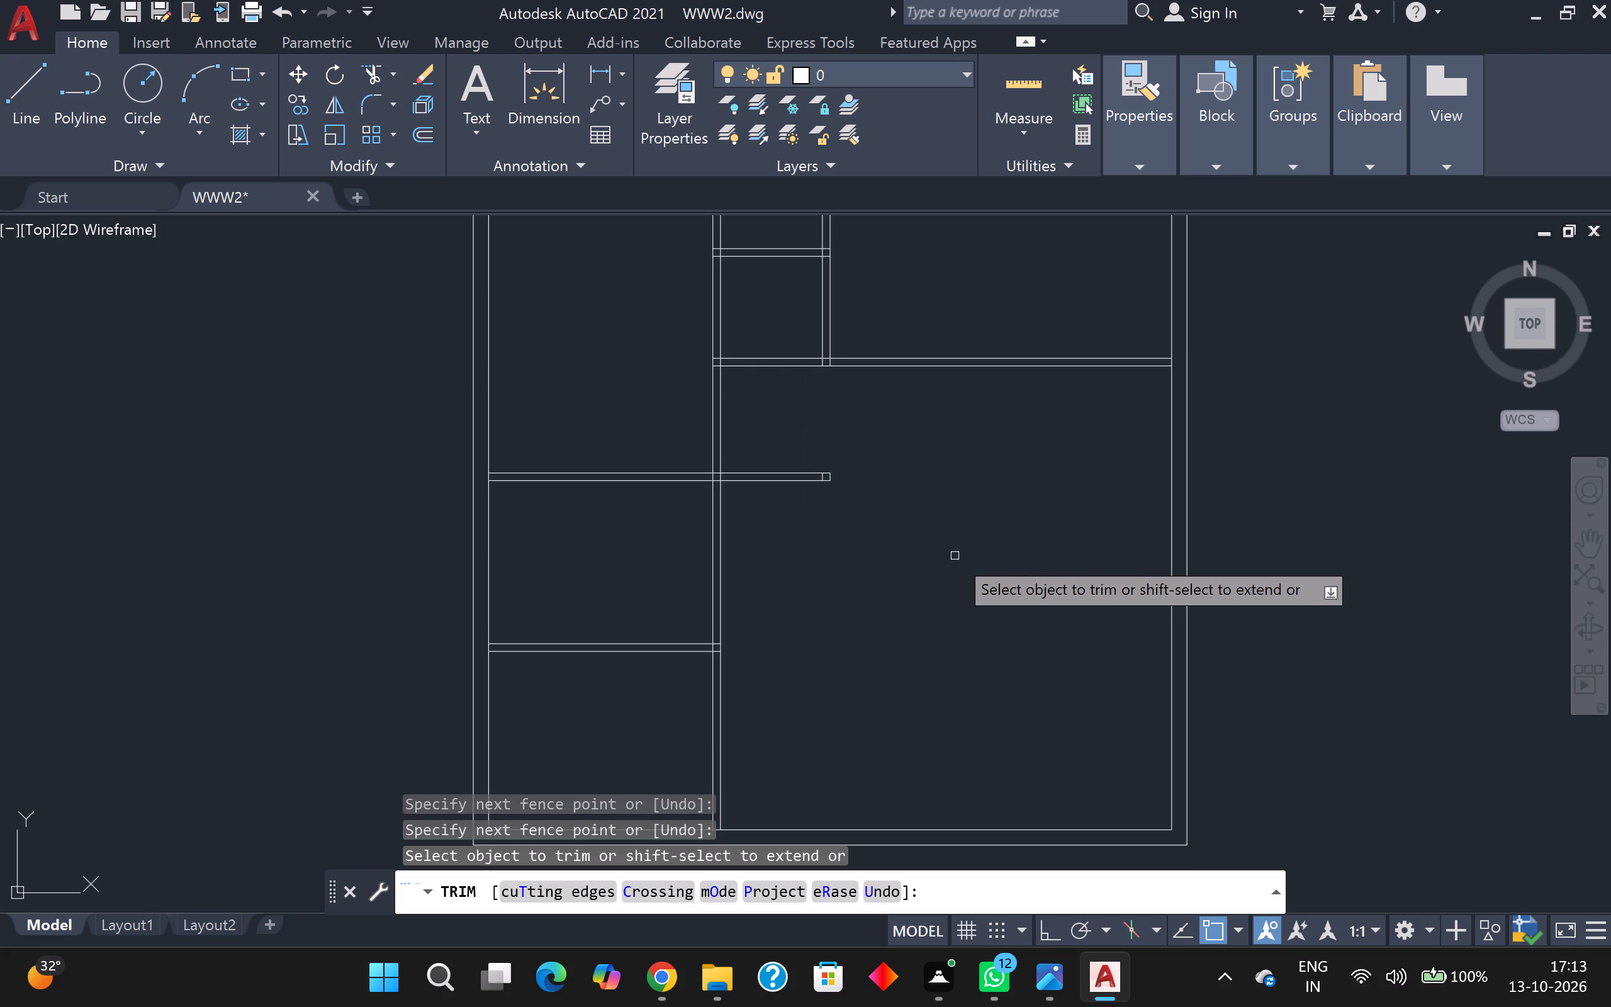
pyautogui.scroll(2, 953, 559)
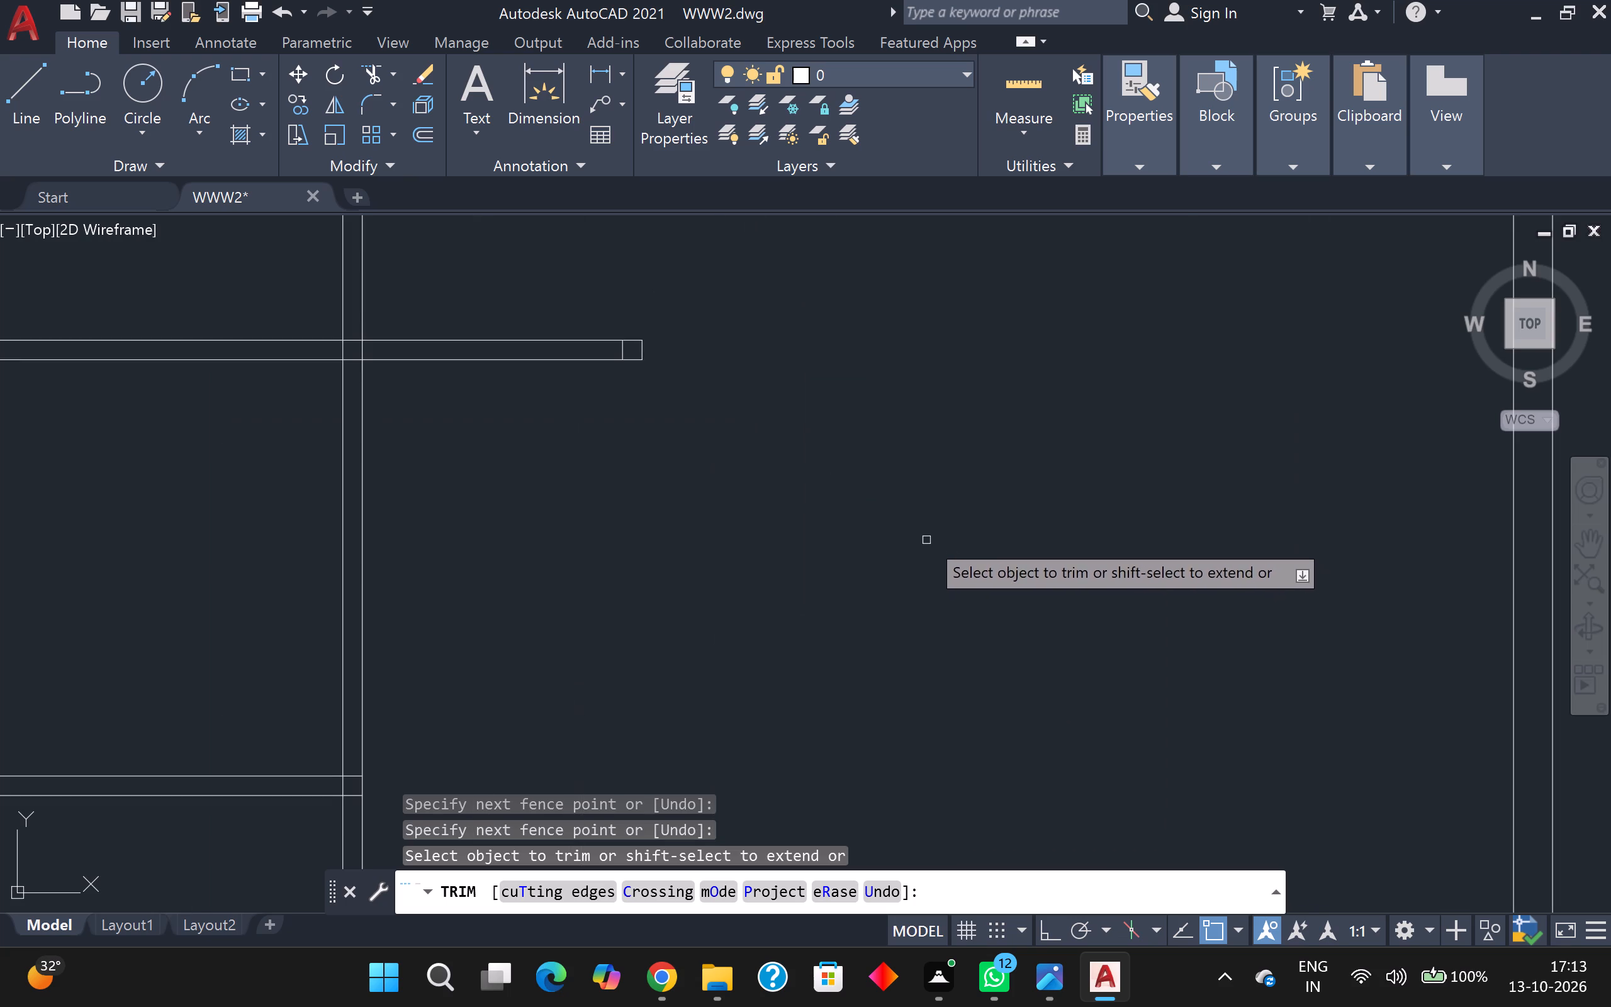
pyautogui.moveTo(1038, 626); pyautogui.dragTo(1176, 813, button='middle')
pyautogui.scroll(-1, 1121, 700)
pyautogui.scroll(2, 1062, 711)
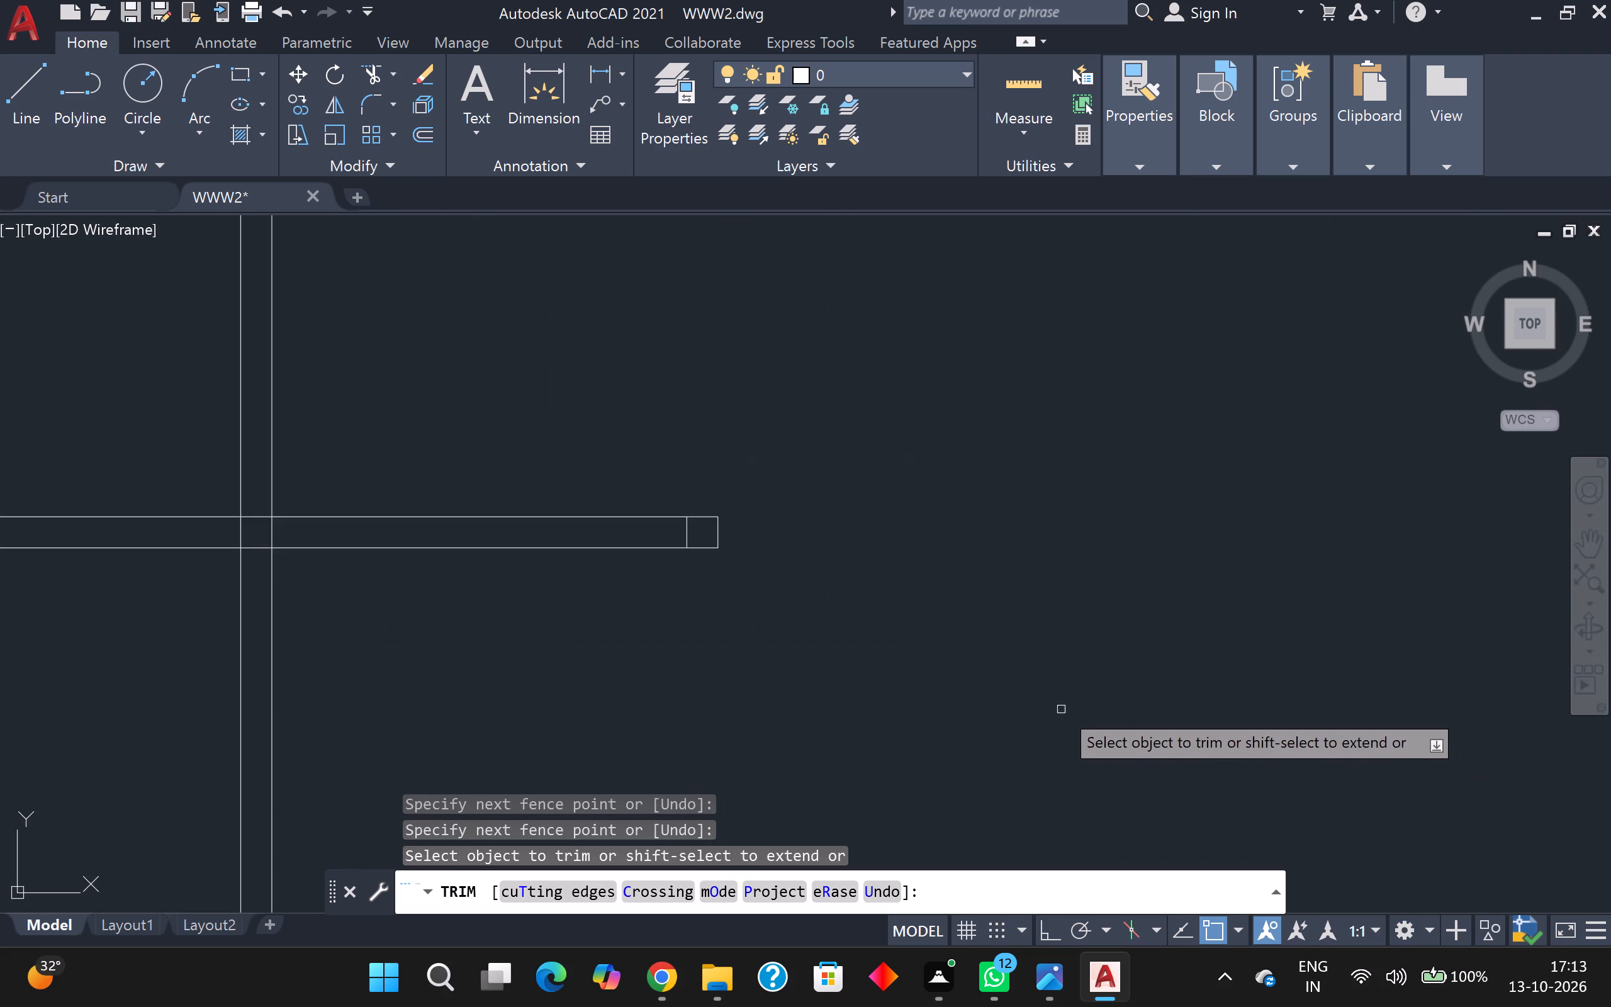
pyautogui.moveTo(990, 641); pyautogui.dragTo(1448, 918, button='middle')
pyautogui.scroll(1, 1221, 845)
pyautogui.moveTo(1221, 841); pyautogui.dragTo(1154, 683, button='middle')
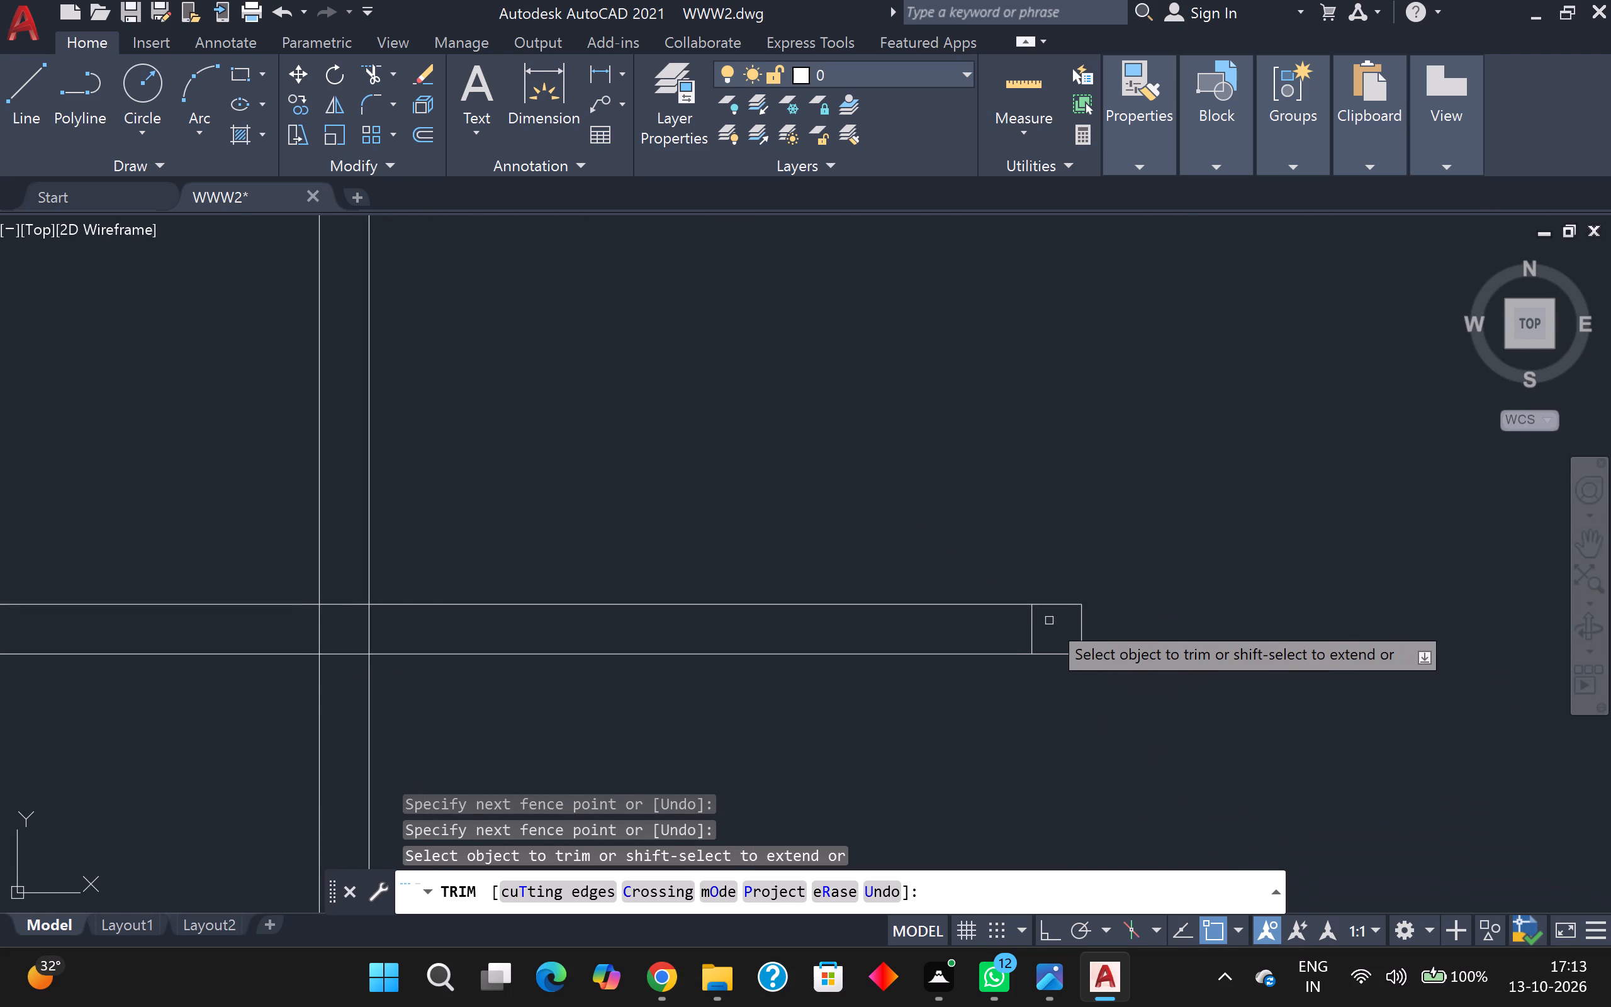
pyautogui.click(1033, 627)
pyautogui.scroll(-4, 1132, 540)
pyautogui.moveTo(1132, 540); pyautogui.dragTo(983, 539, button='middle')
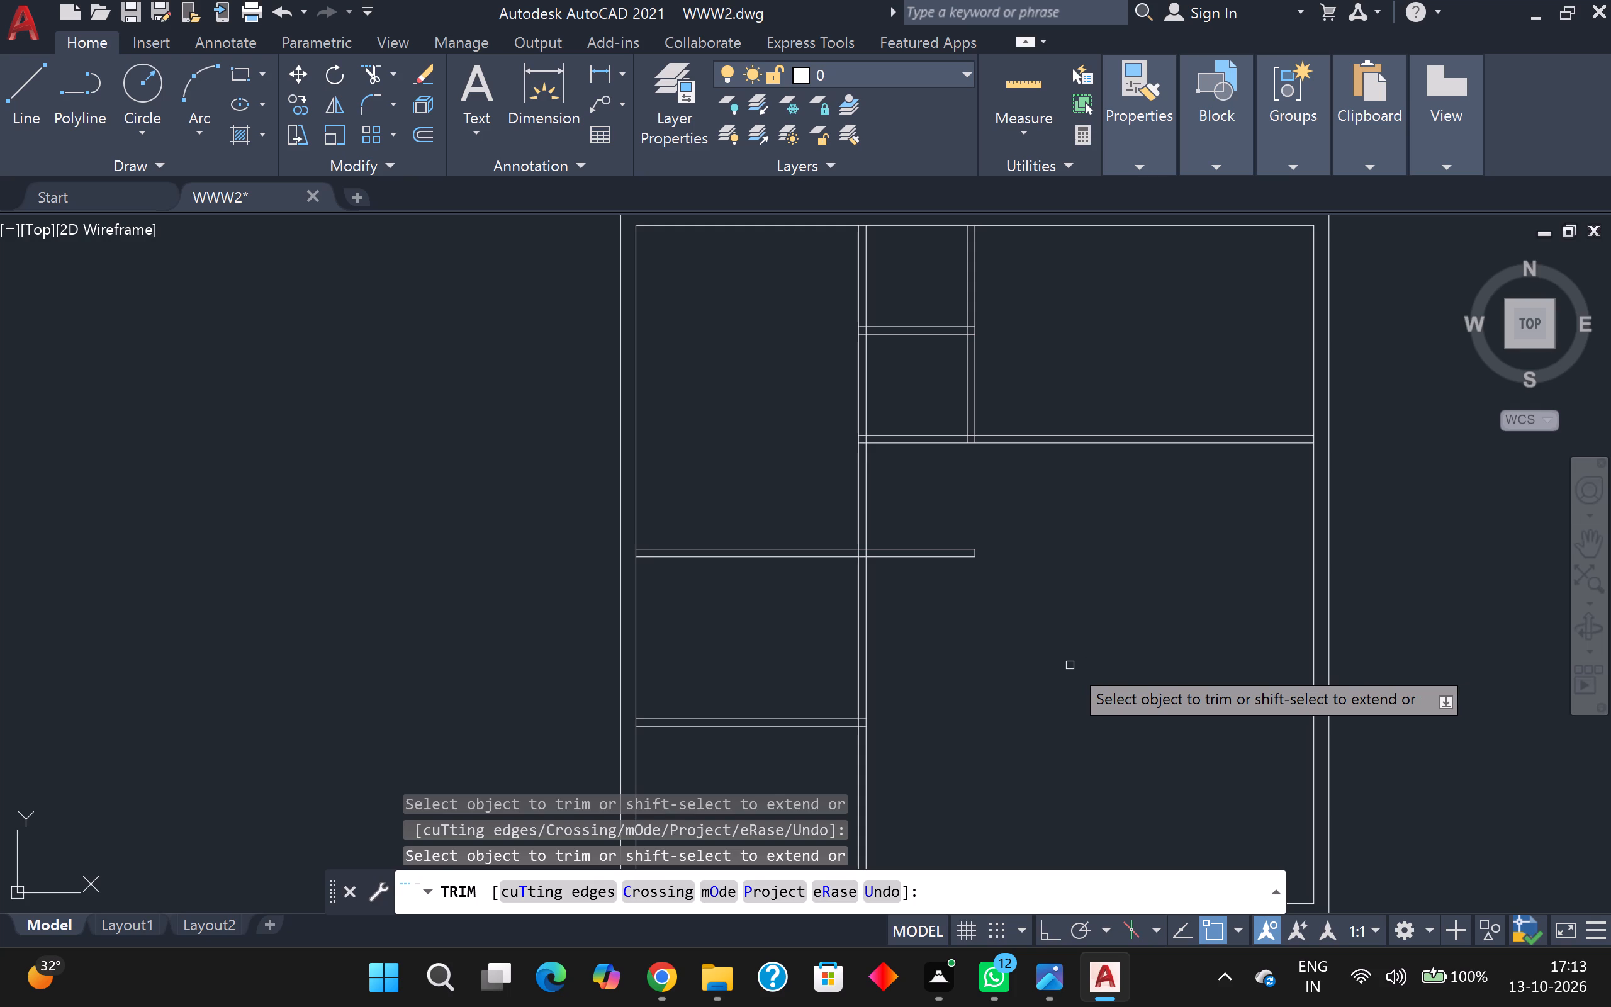
pyautogui.press('Escape')
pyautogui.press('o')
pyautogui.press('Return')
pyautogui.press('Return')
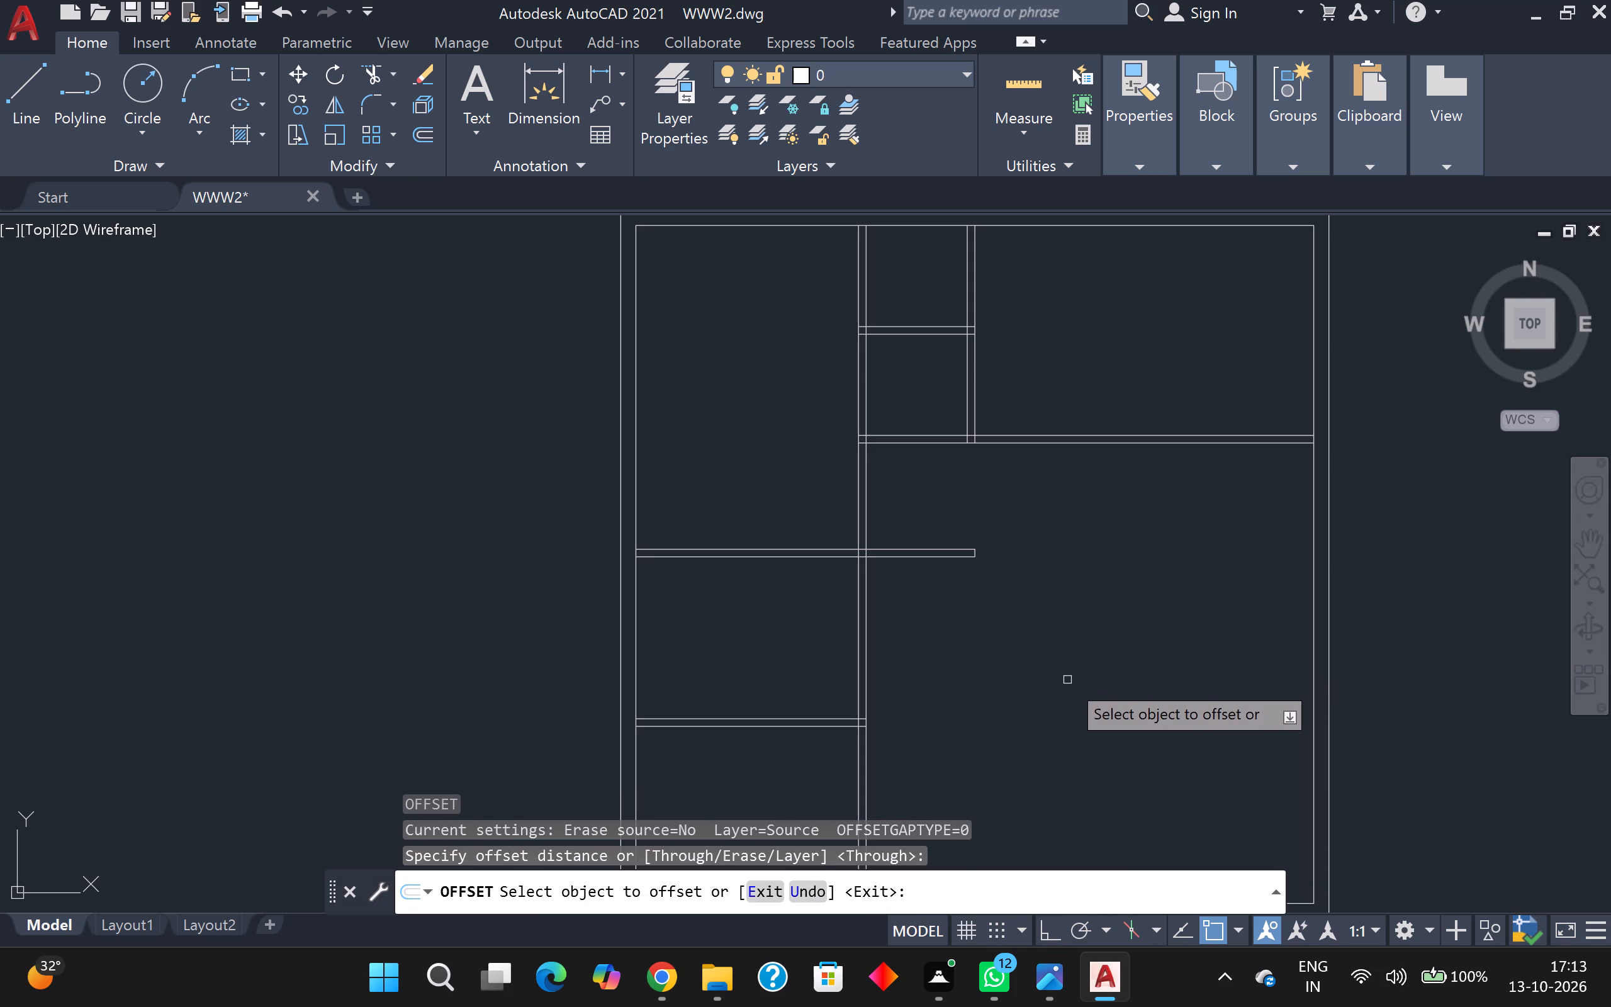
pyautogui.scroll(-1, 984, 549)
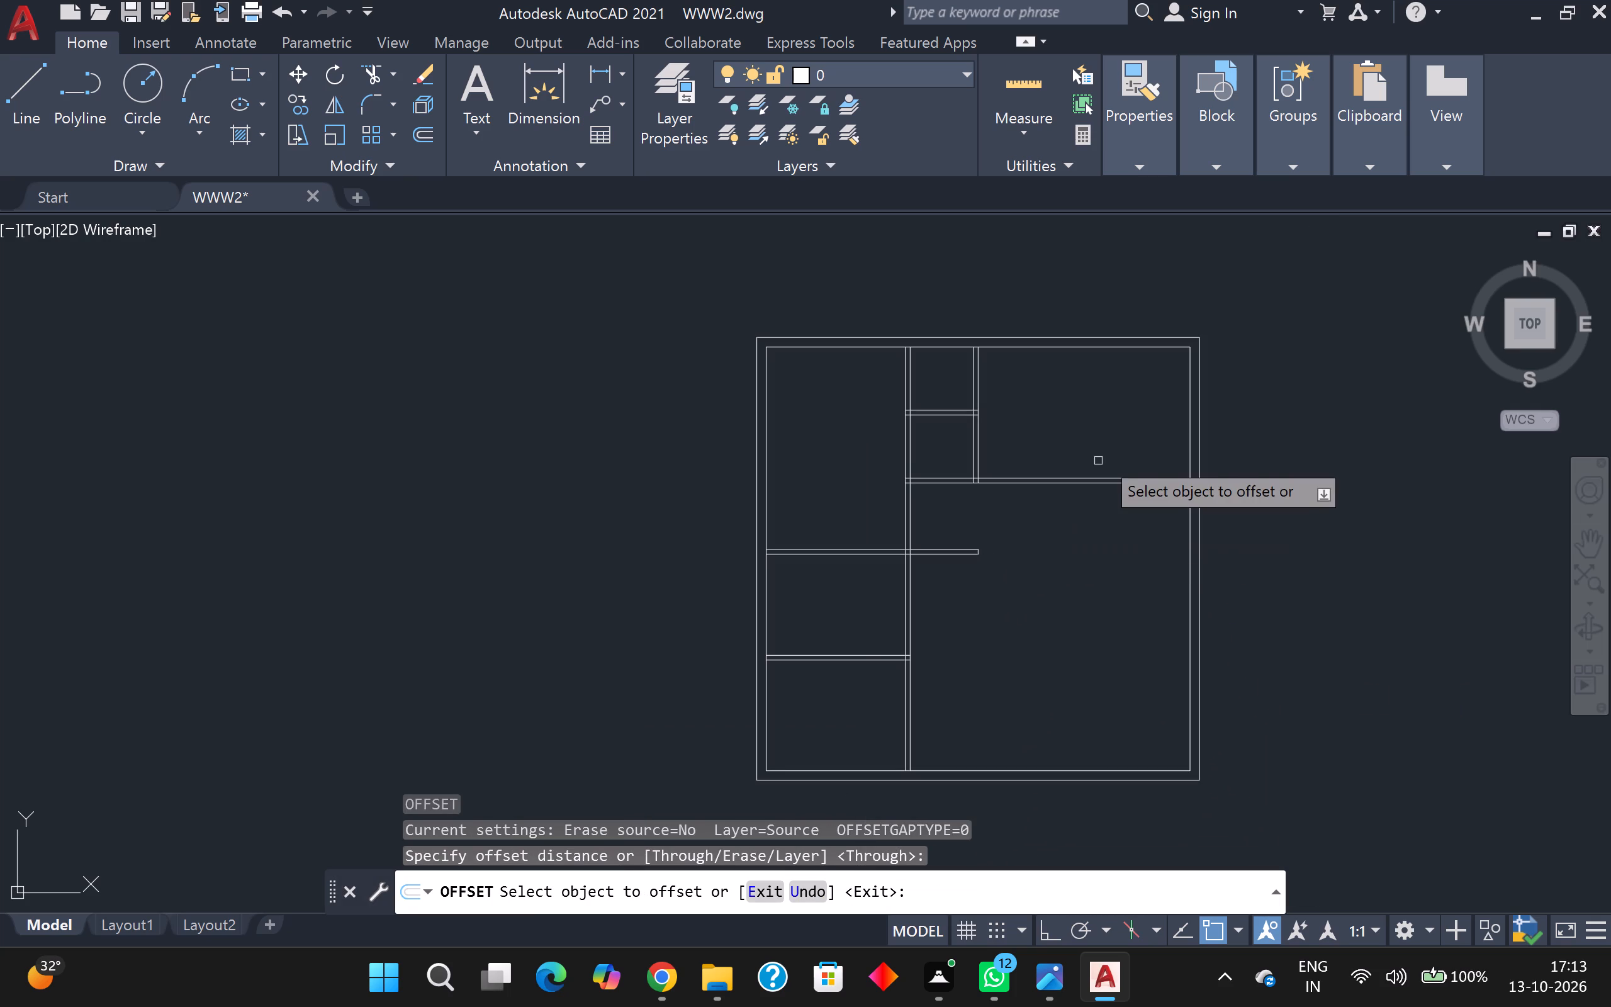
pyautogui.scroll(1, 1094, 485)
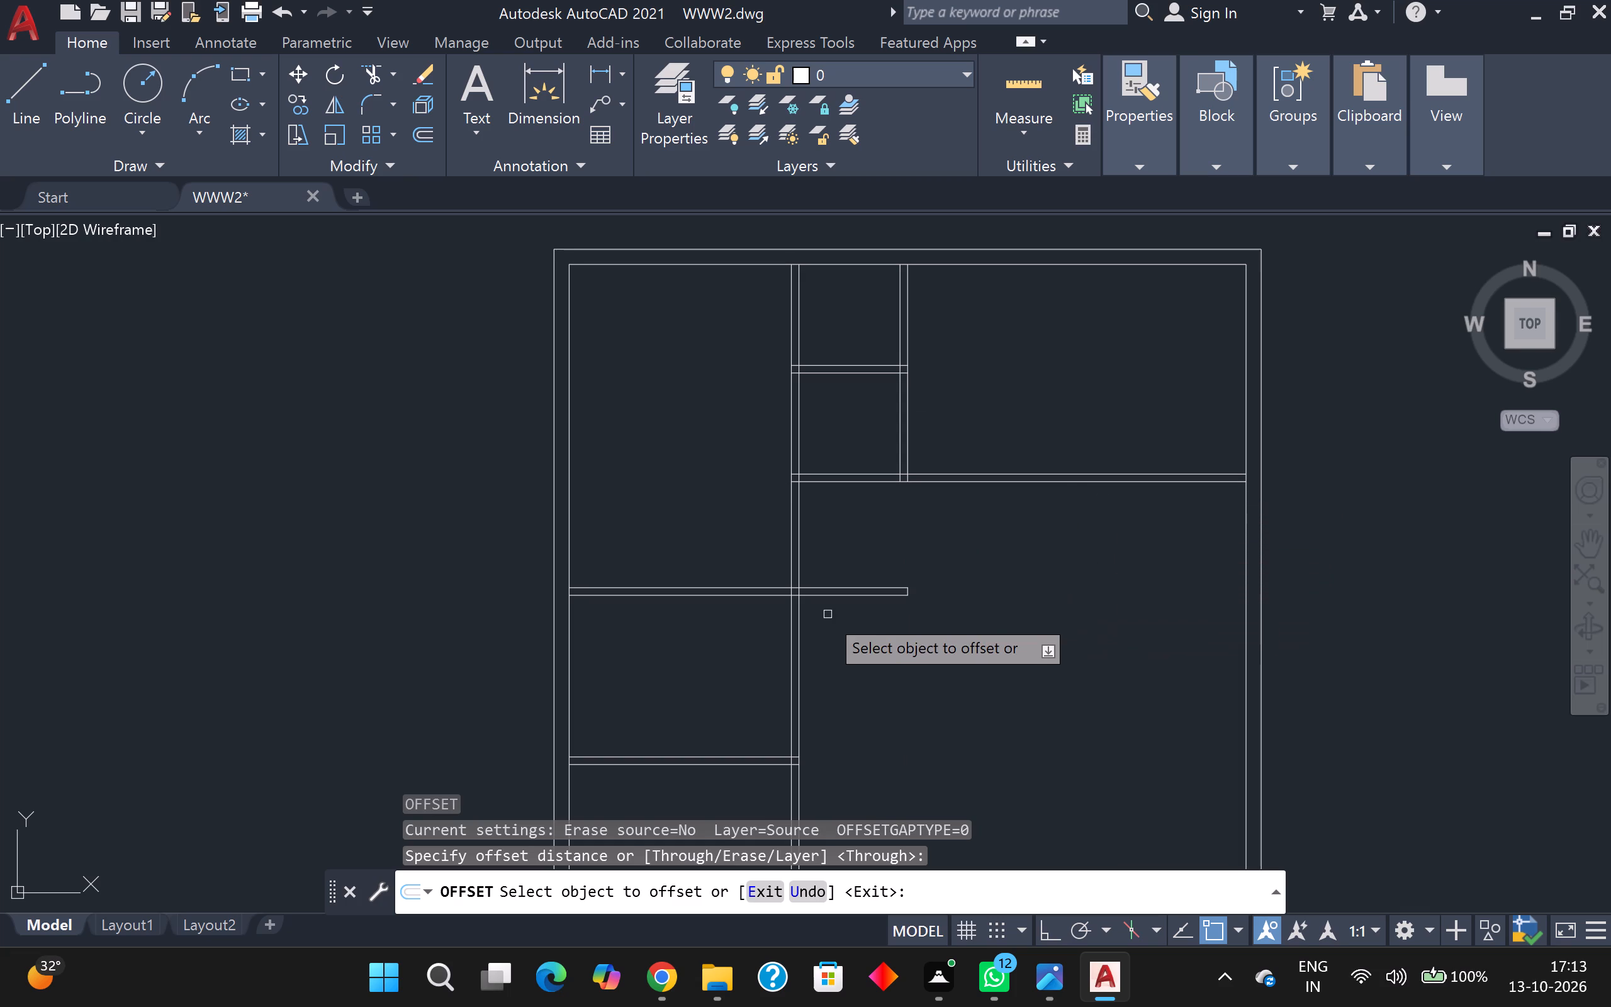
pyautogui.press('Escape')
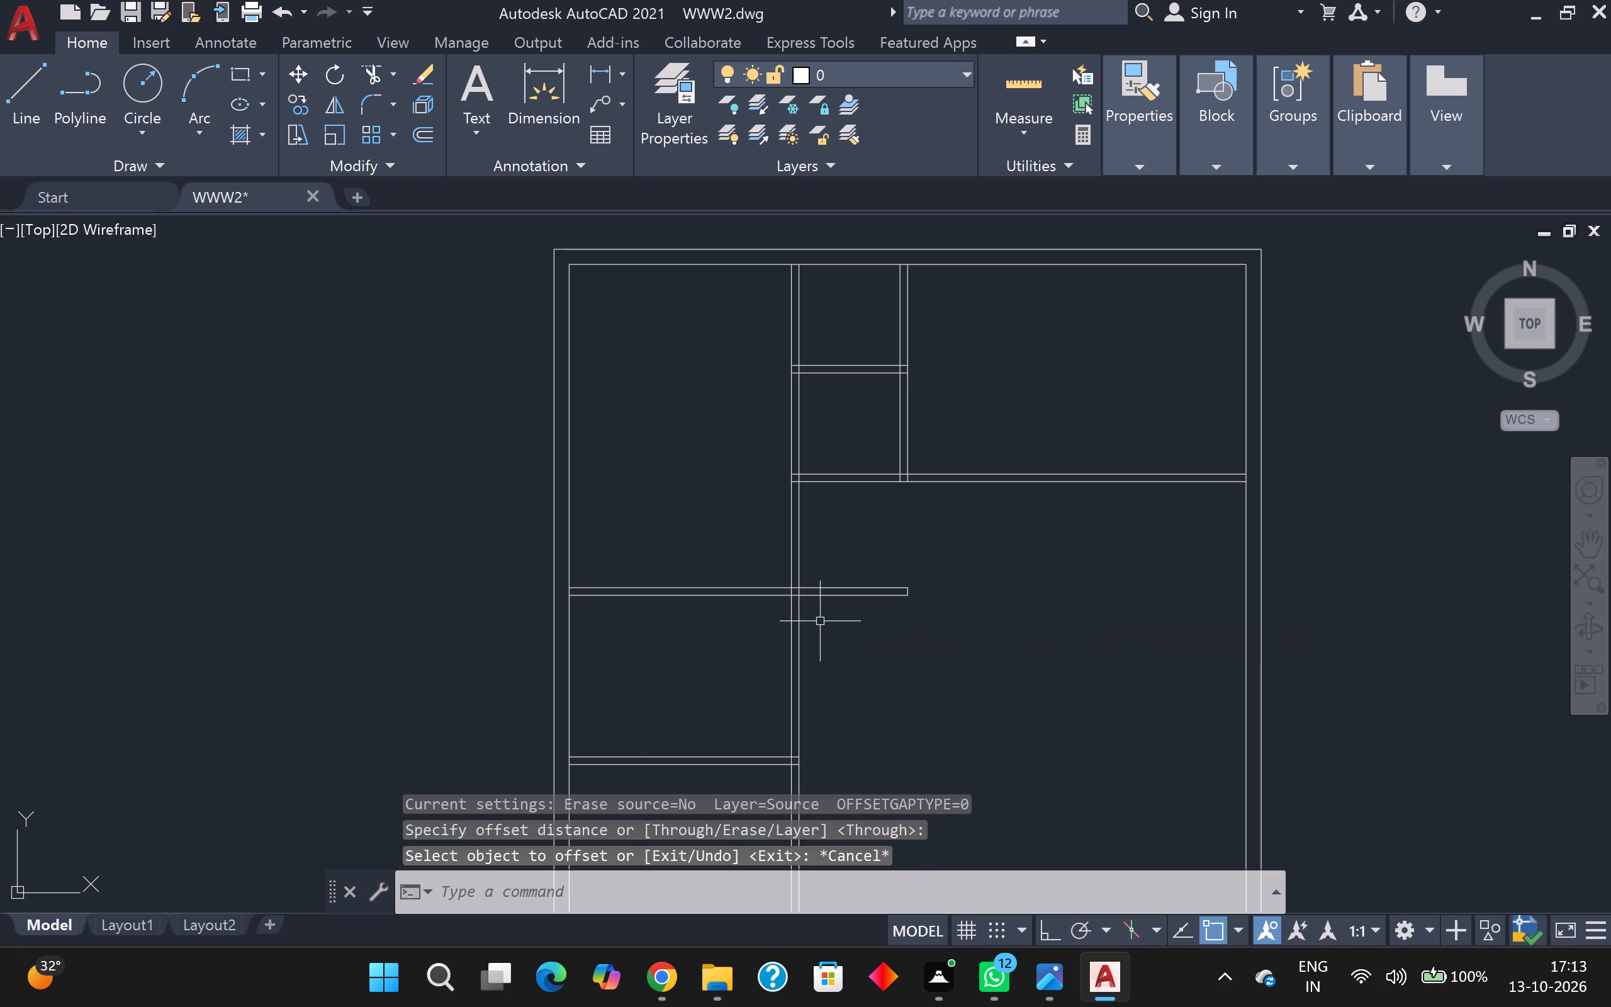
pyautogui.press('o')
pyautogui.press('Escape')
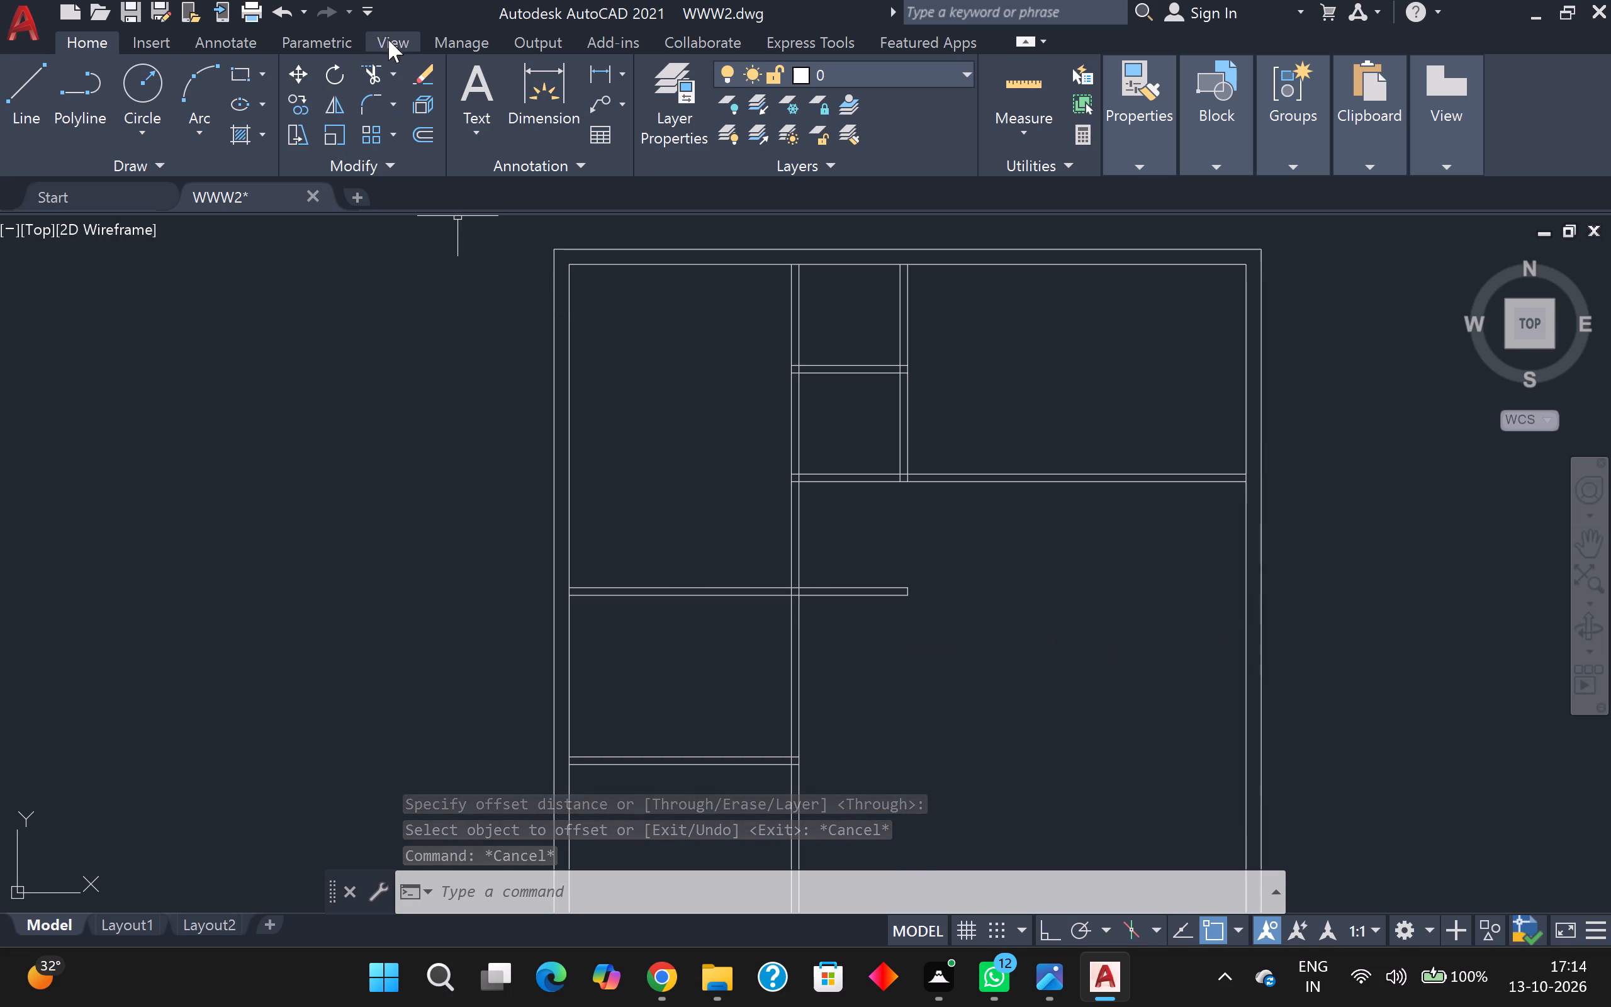
# Trim the horizontal partition stub projecting right of the first vertical partition, including its short end line, and leave Trim.
pyautogui.click(377, 73)
pyautogui.click(858, 541)
pyautogui.click(884, 647)
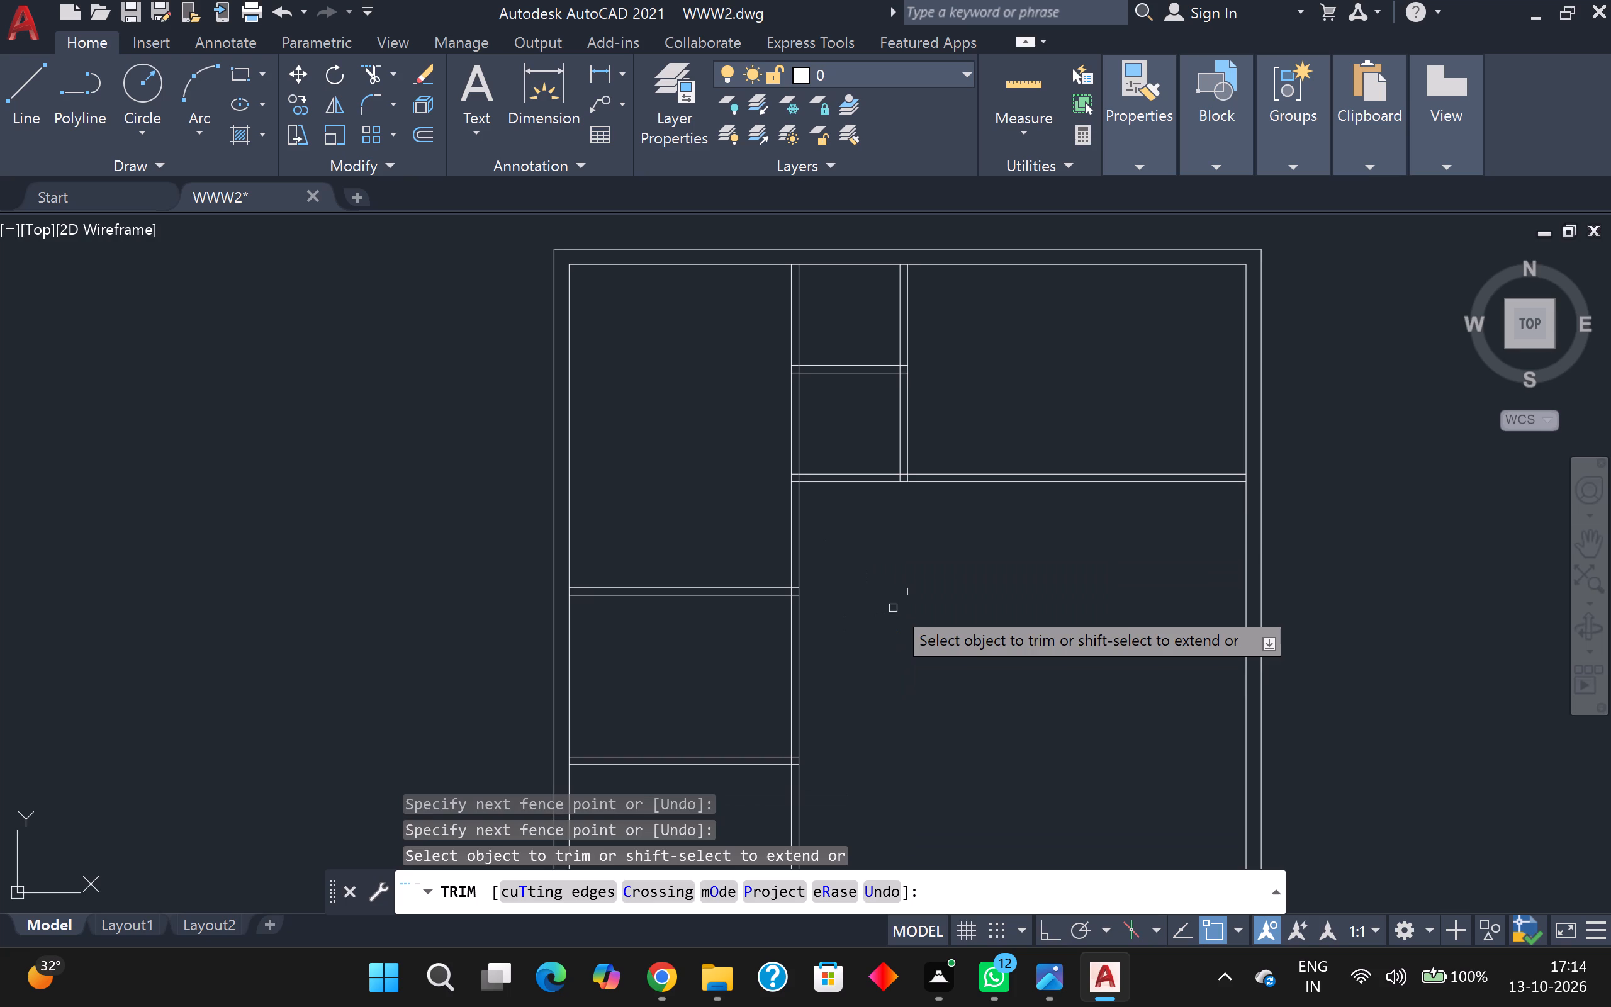
pyautogui.click(899, 597)
pyautogui.click(918, 592)
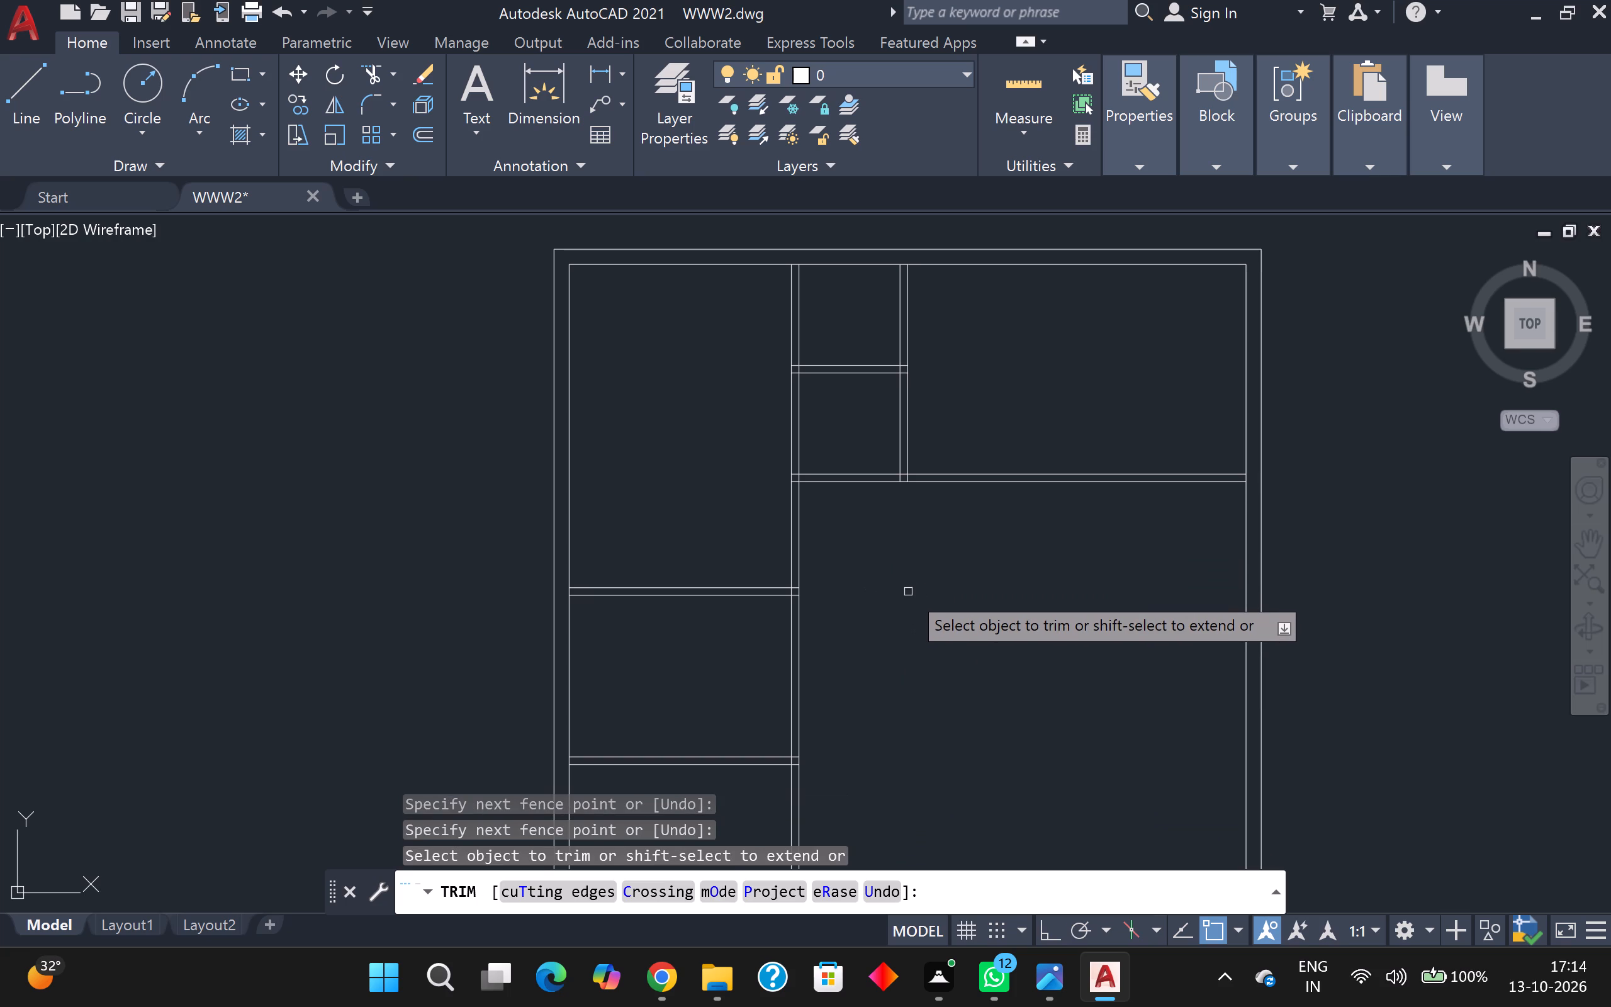
pyautogui.press('Escape')
# Offset the lower line of the horizontal partition under the upper-right room downward by 16 using the Through option.
pyautogui.press('o')
pyautogui.press('Return')
pyautogui.press('Return')
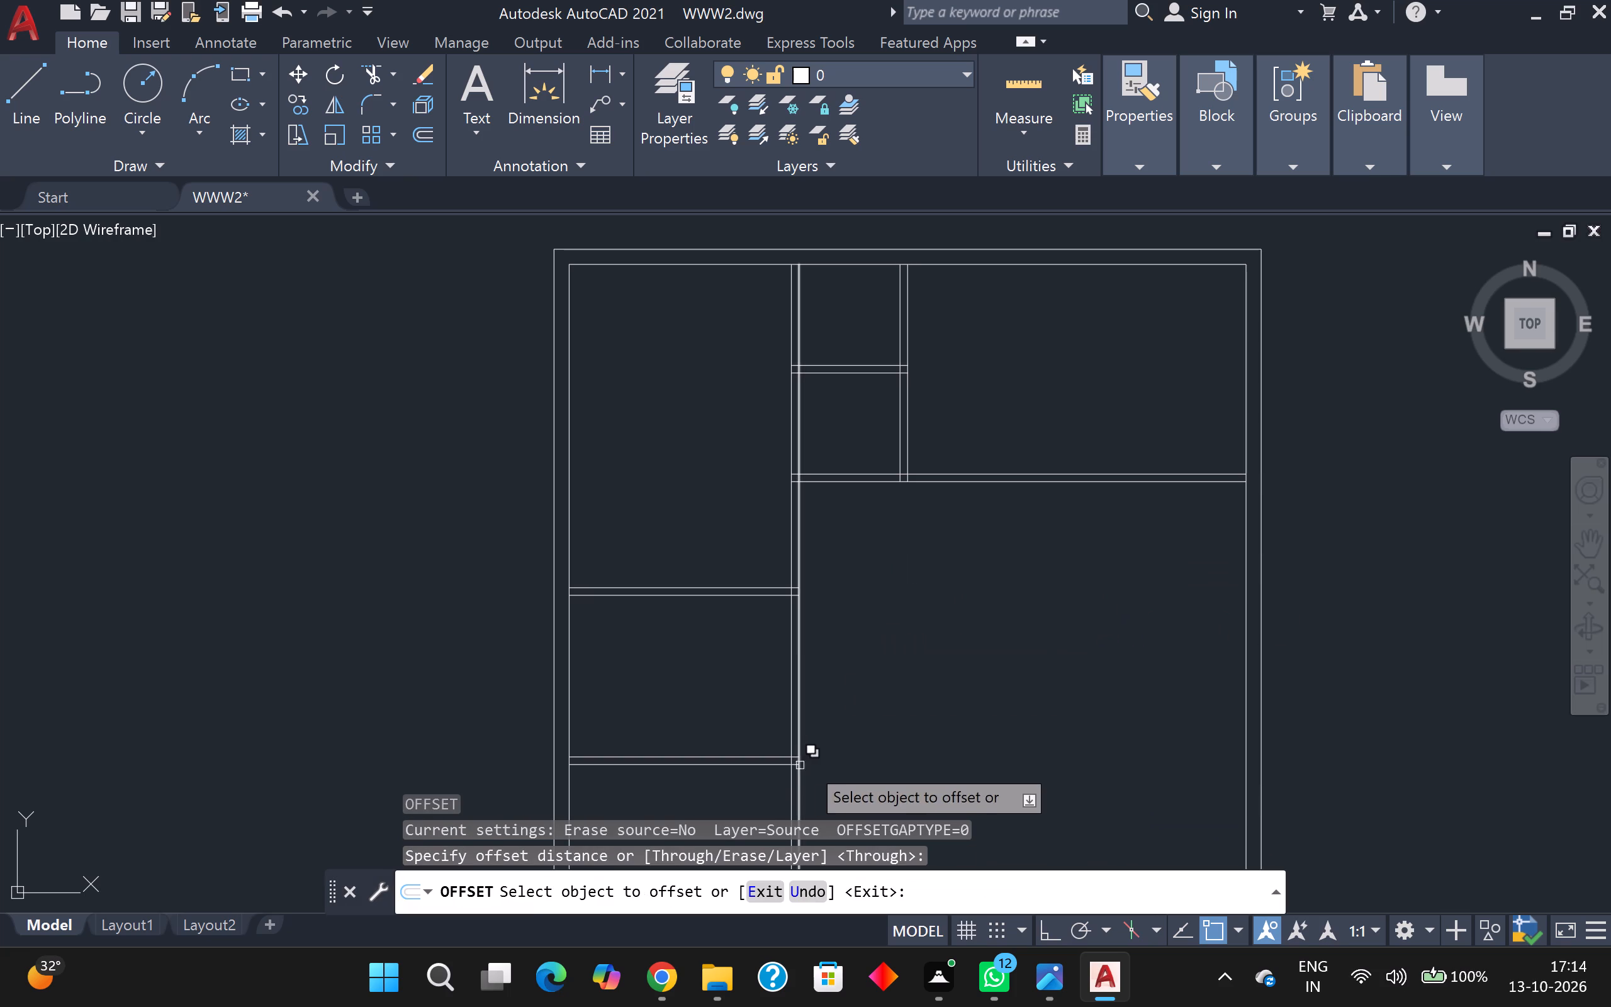
pyautogui.click(969, 483)
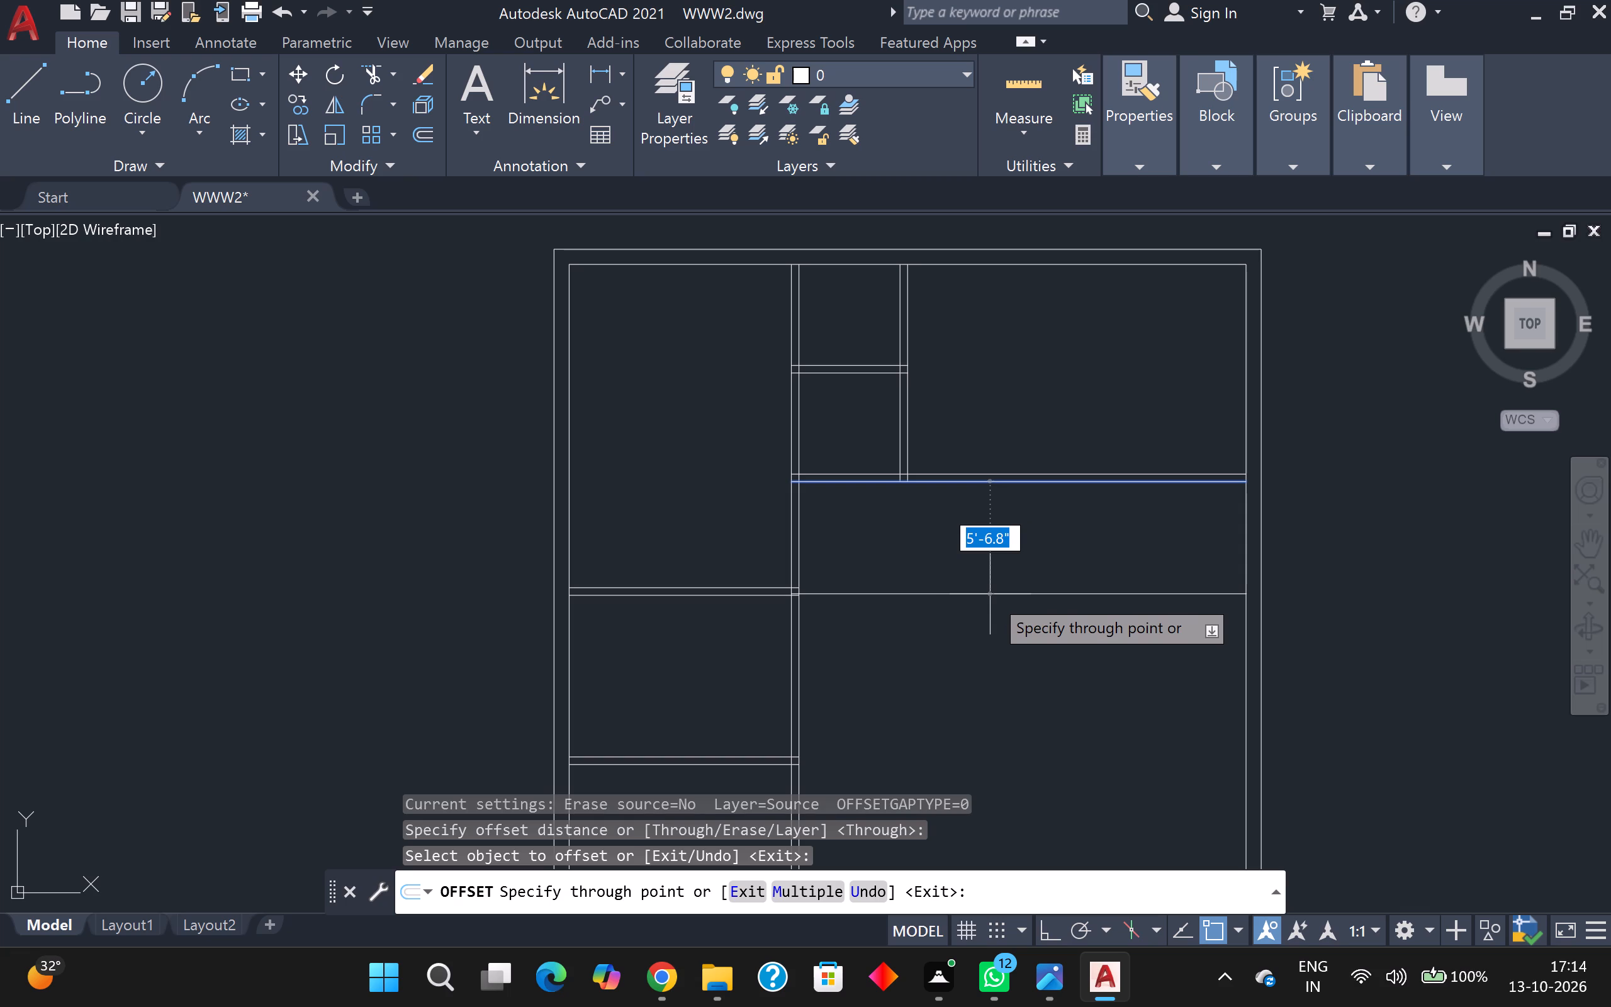
pyautogui.write('16')
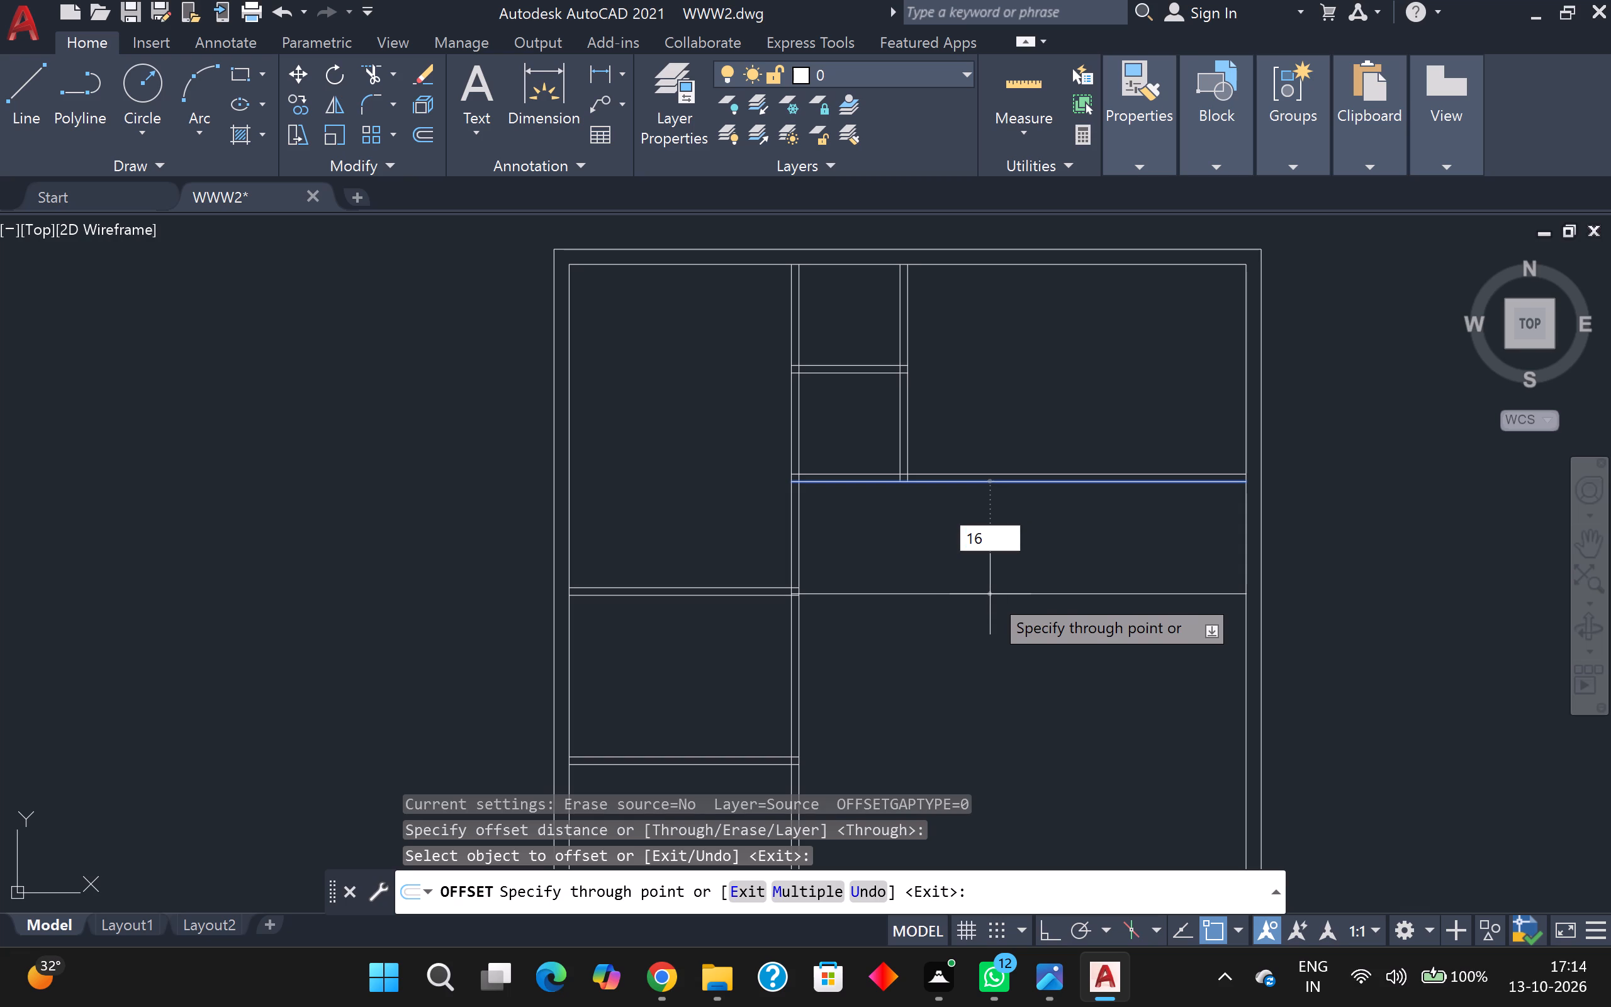
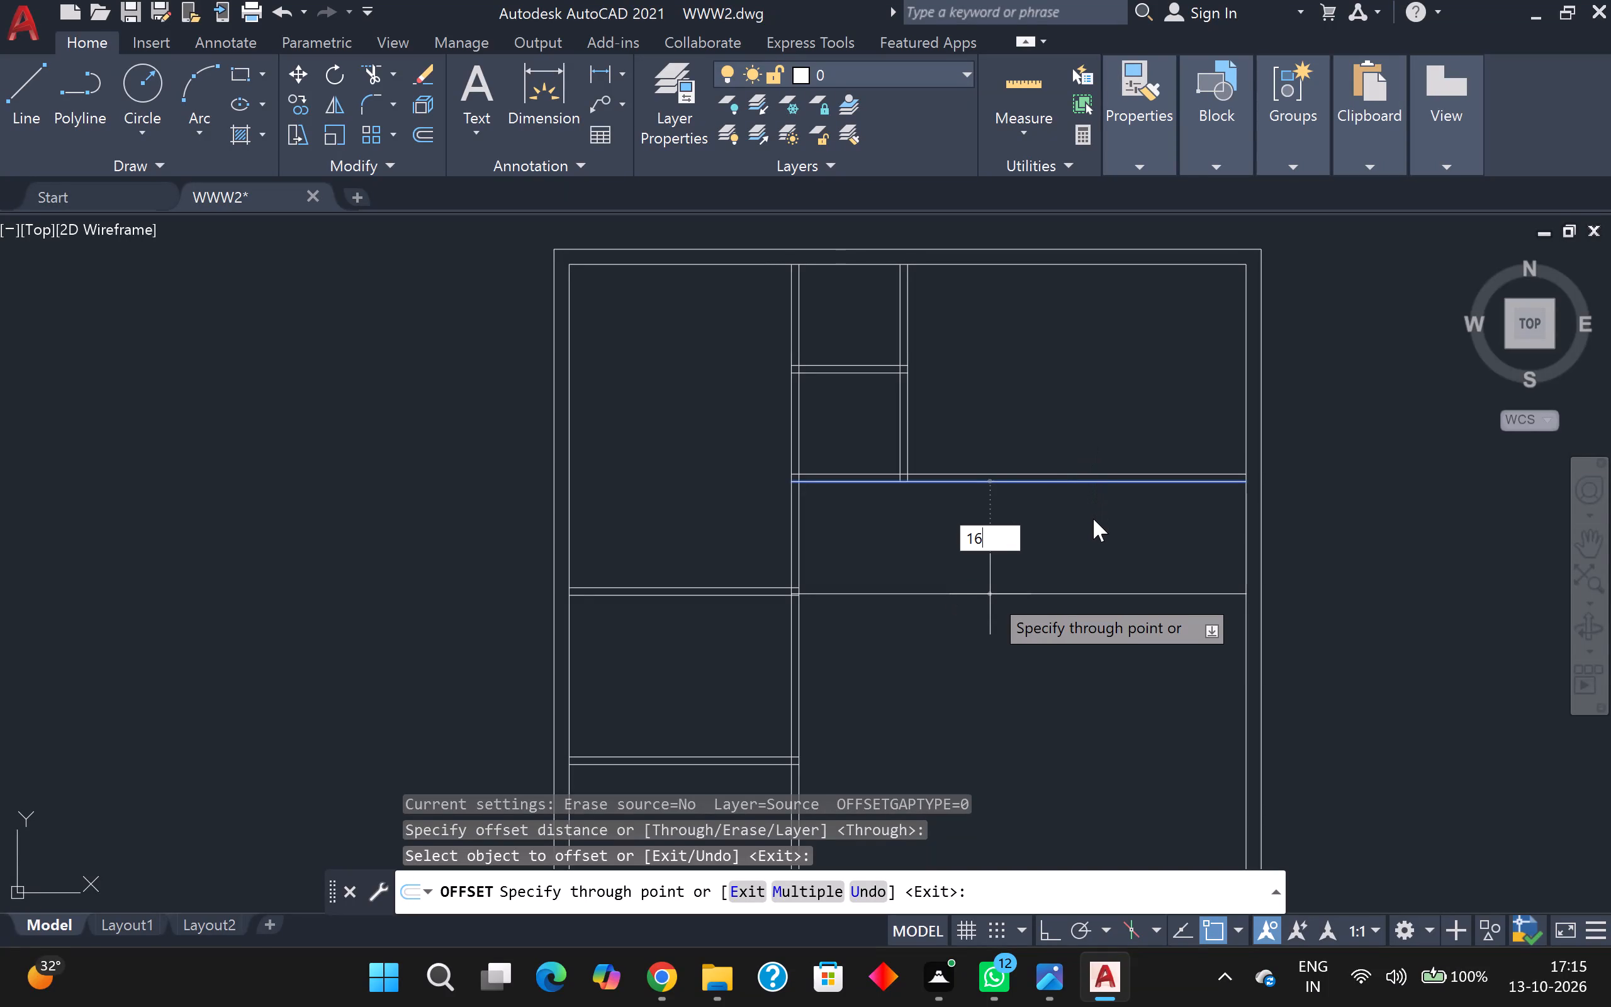
# Complete the downward offset of the lower line of the horizontal partition under the upper-right room at 16'.
pyautogui.scroll(-1, 1092, 524)
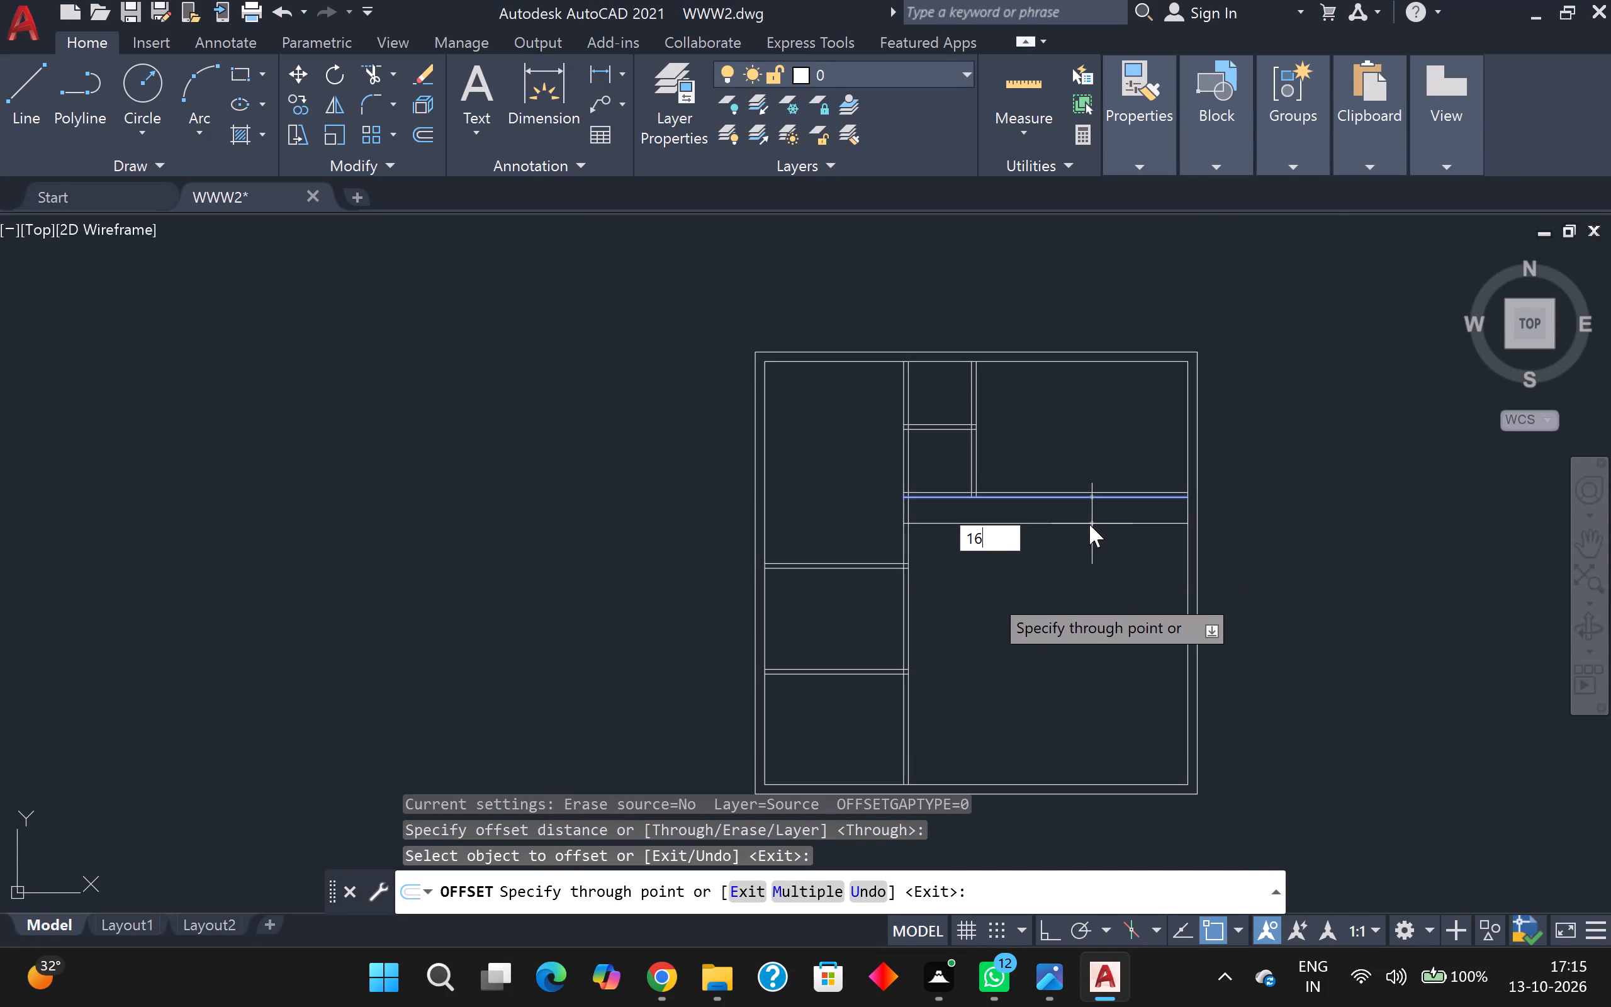
pyautogui.scroll(2, 1089, 524)
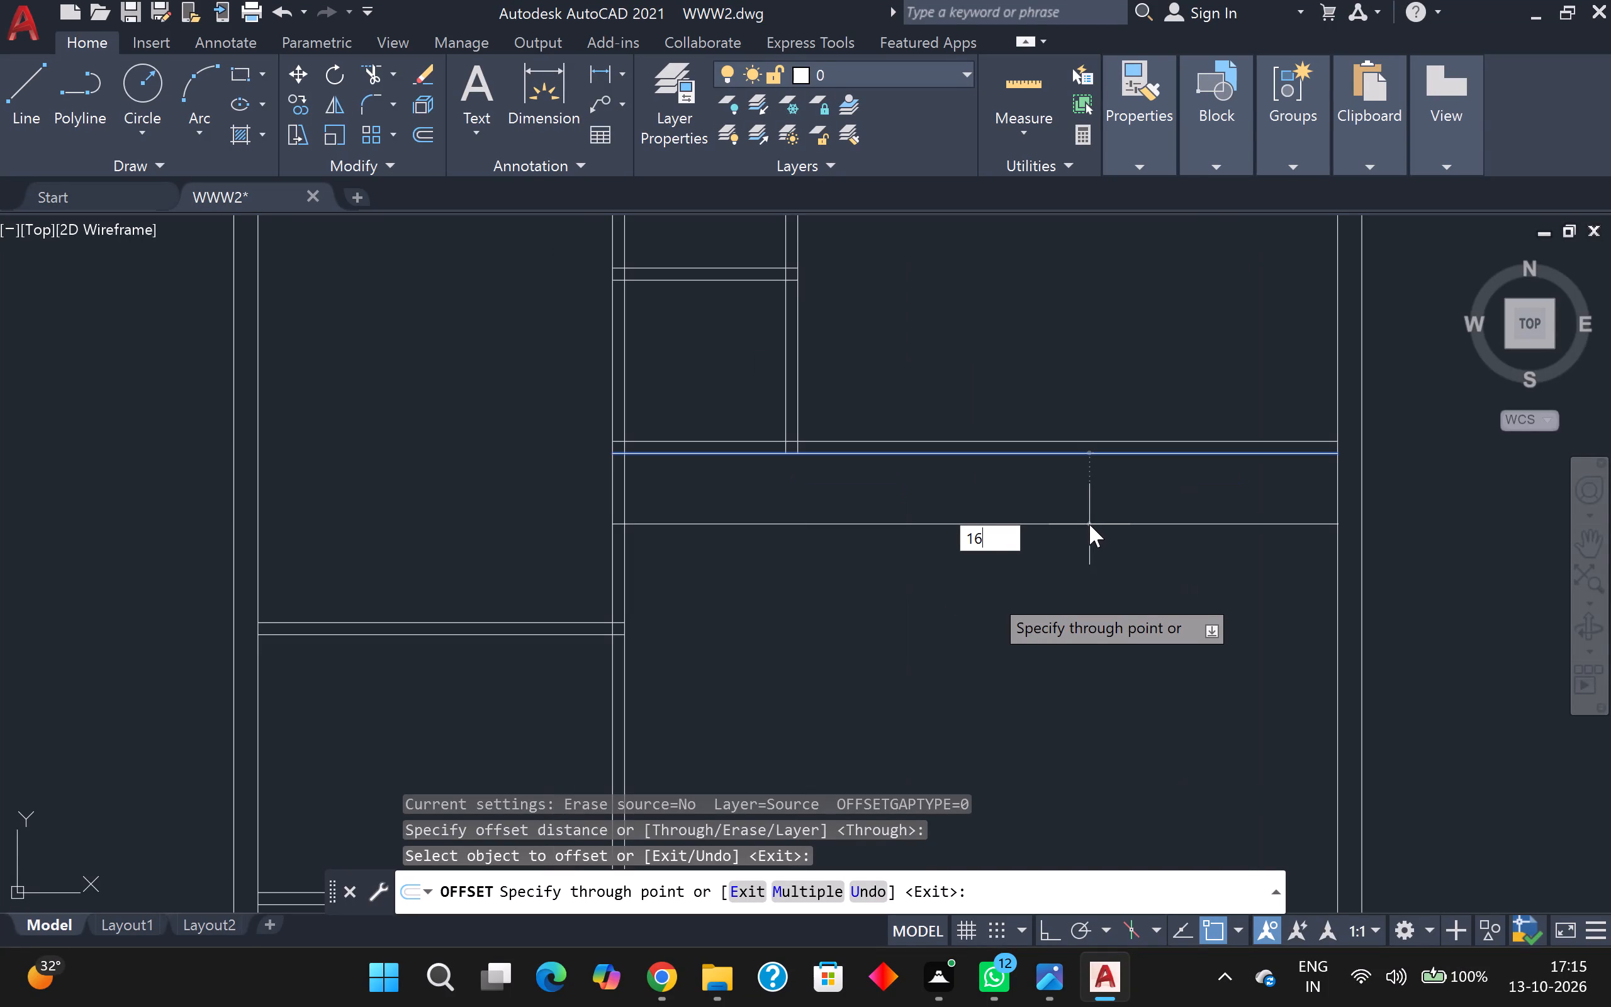
pyautogui.press("'")
pyautogui.press('Return')
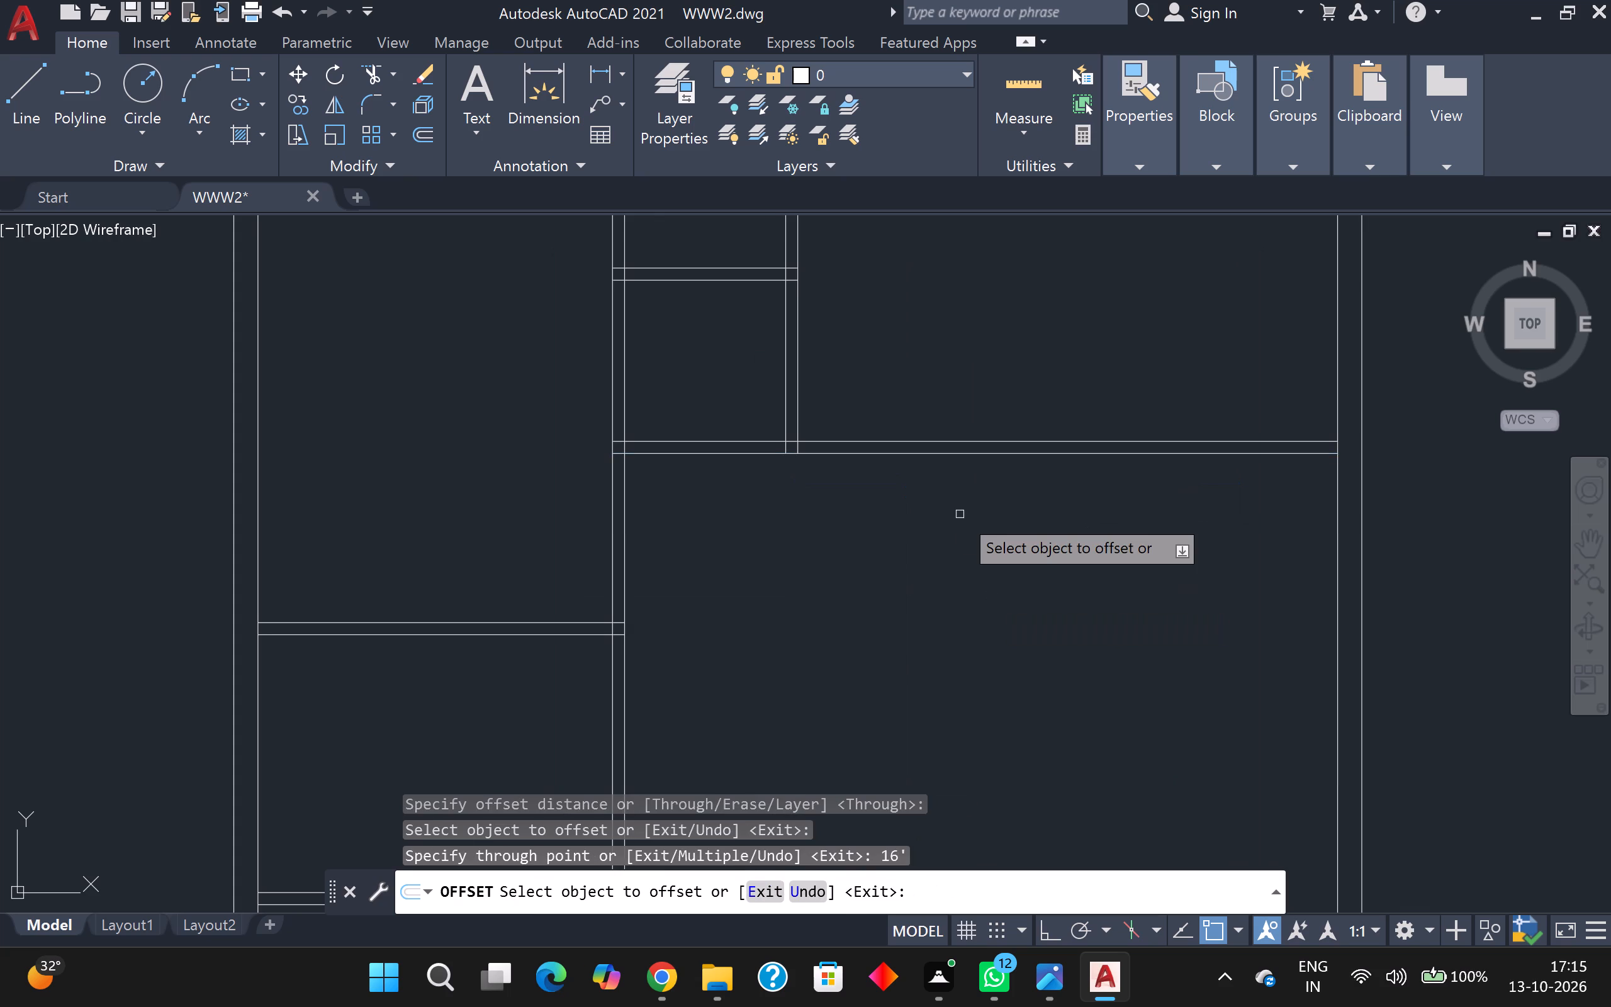
# Offset the new horizontal line above the bottom-right room upward by 9" to form a horizontal wall.
pyautogui.scroll(1, 960, 514)
pyautogui.scroll(-4, 971, 517)
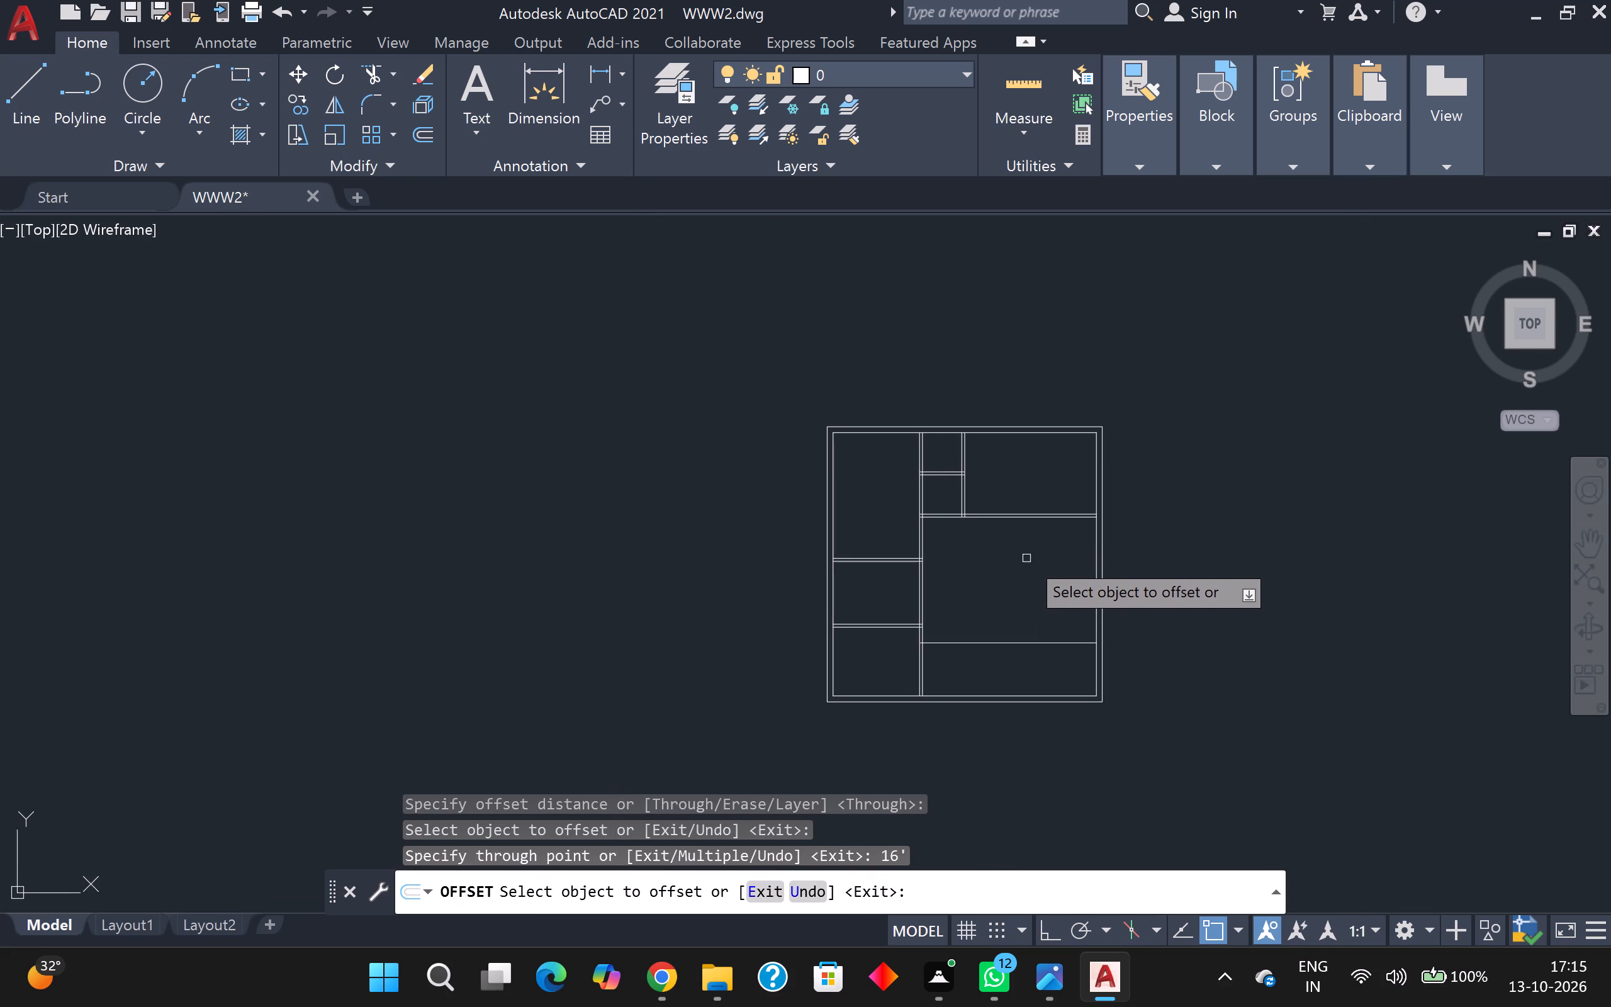
pyautogui.moveTo(1029, 551); pyautogui.dragTo(1044, 449, button='middle')
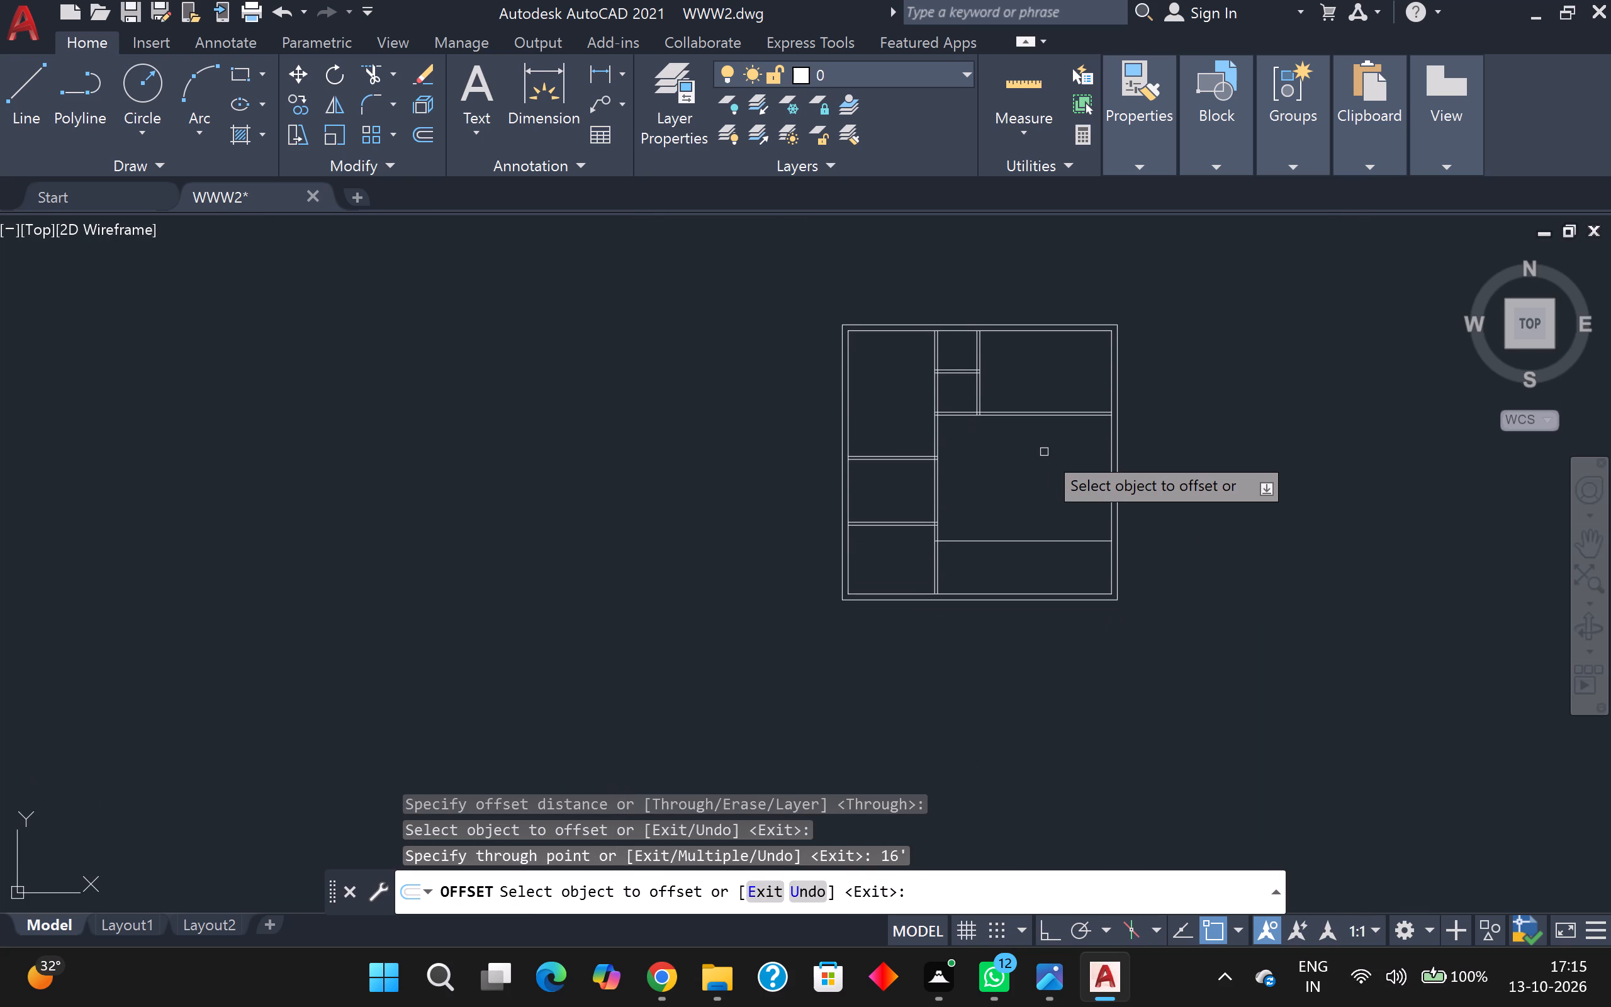
pyautogui.moveTo(1042, 481); pyautogui.dragTo(1059, 447, button='middle')
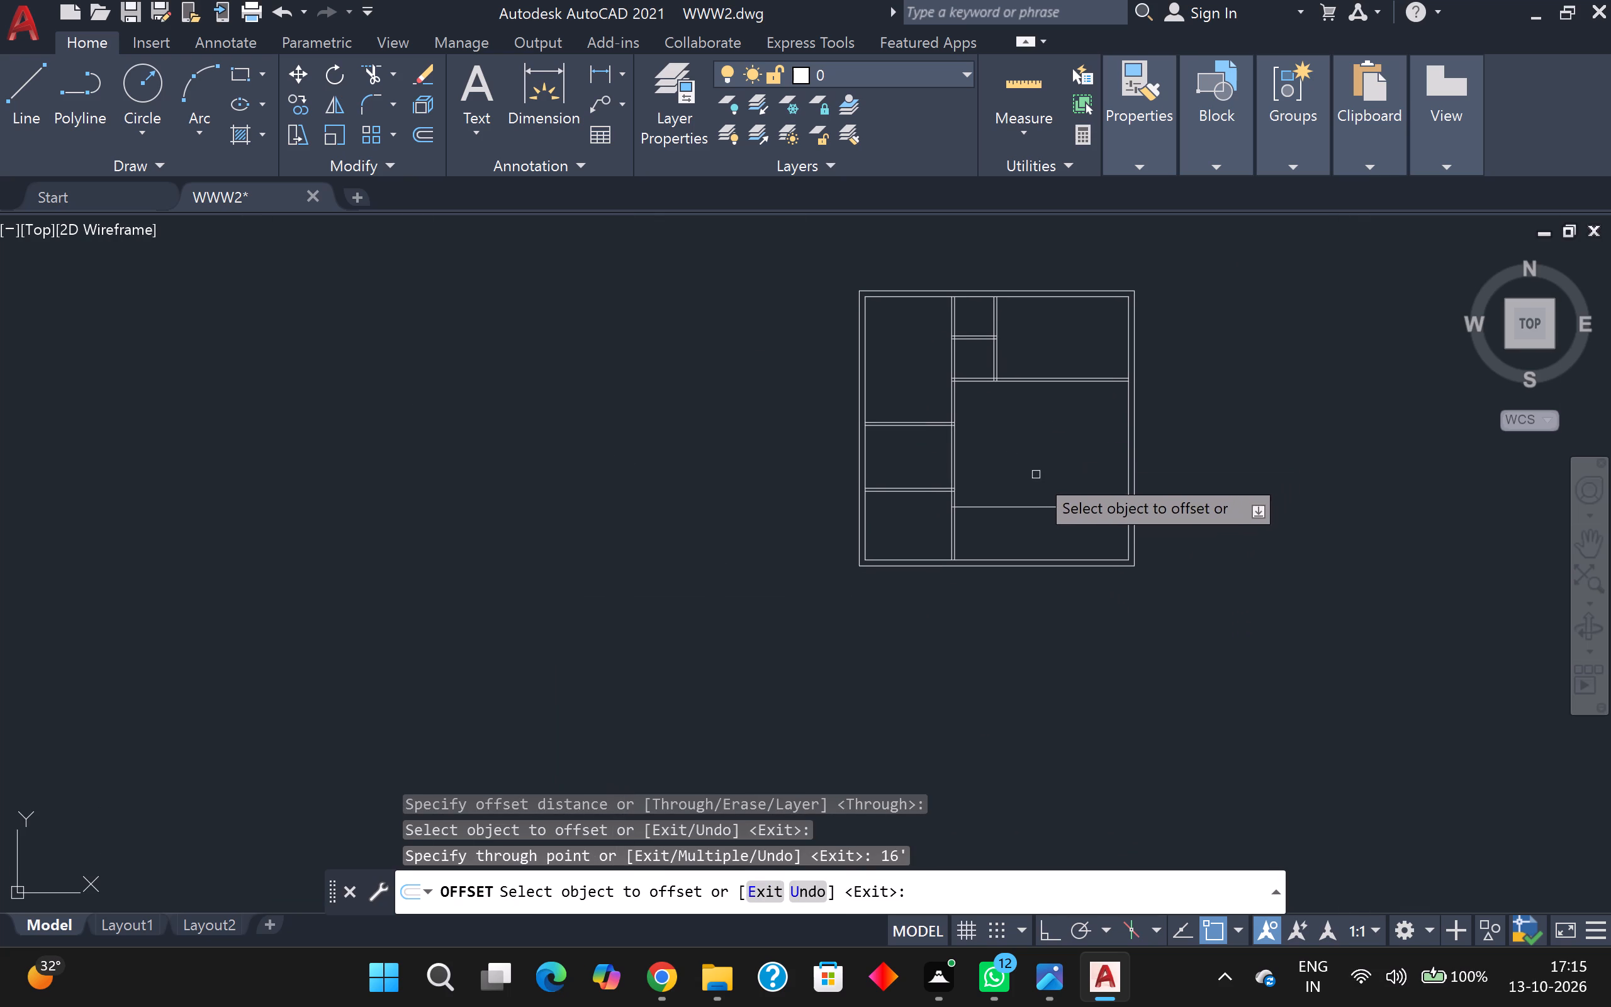
pyautogui.scroll(2, 1024, 475)
pyautogui.scroll(-2, 1024, 473)
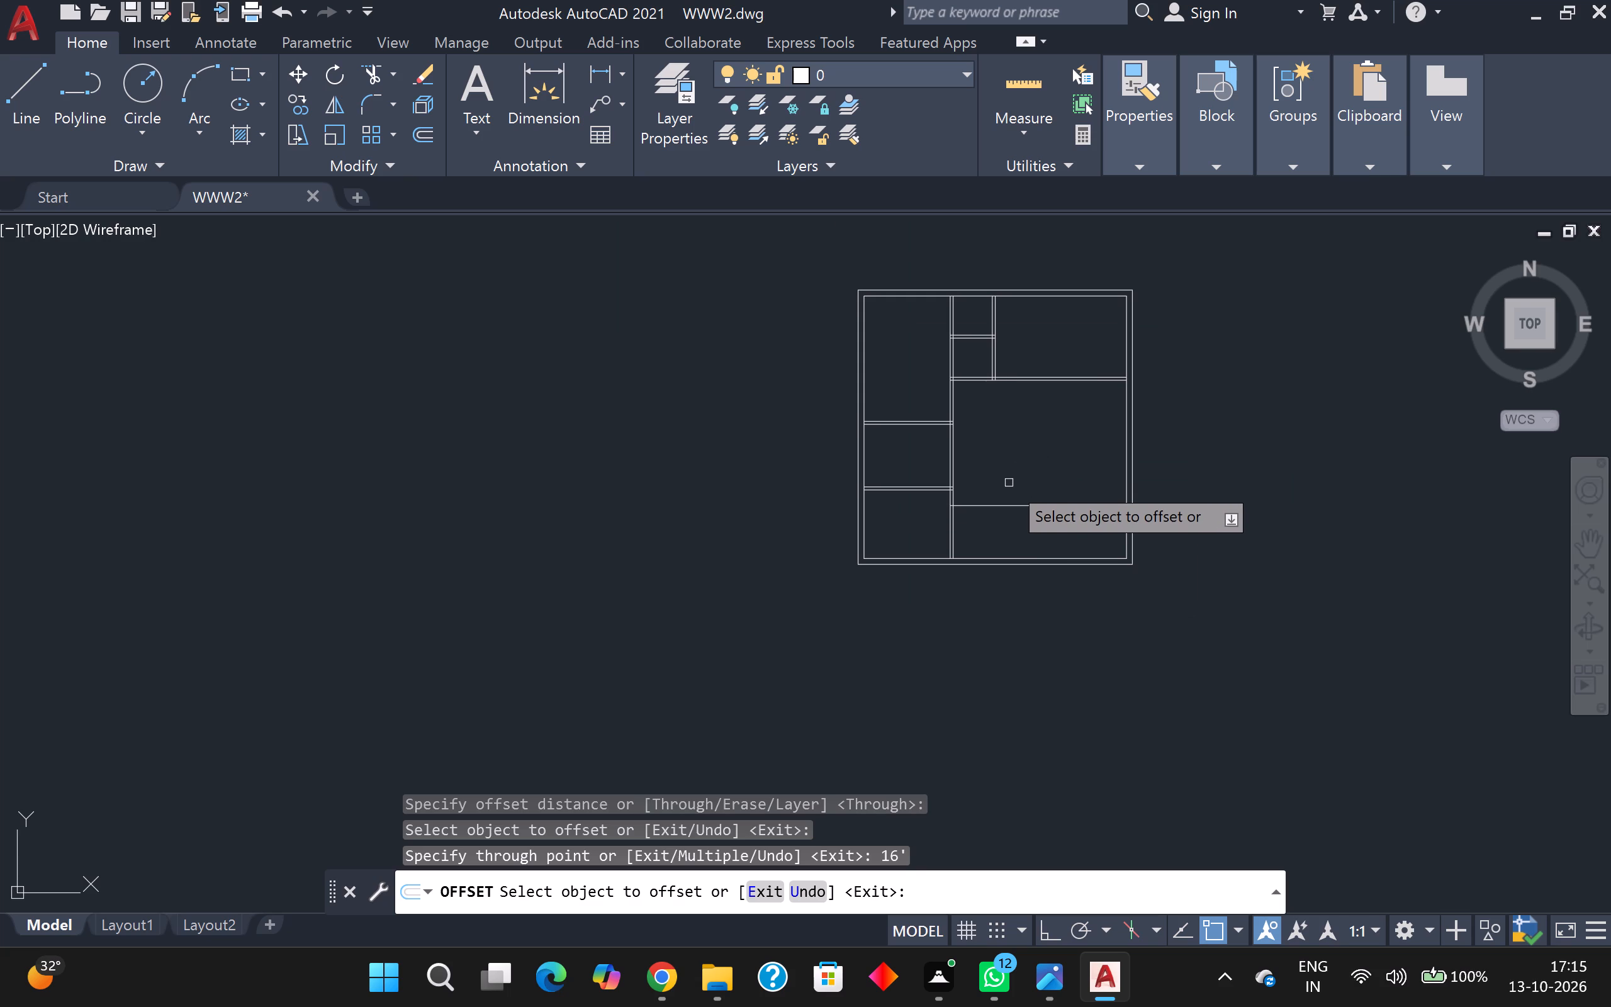
pyautogui.scroll(1, 1018, 510)
pyautogui.moveTo(1018, 510); pyautogui.dragTo(1024, 488, button='middle')
pyautogui.scroll(2, 1036, 474)
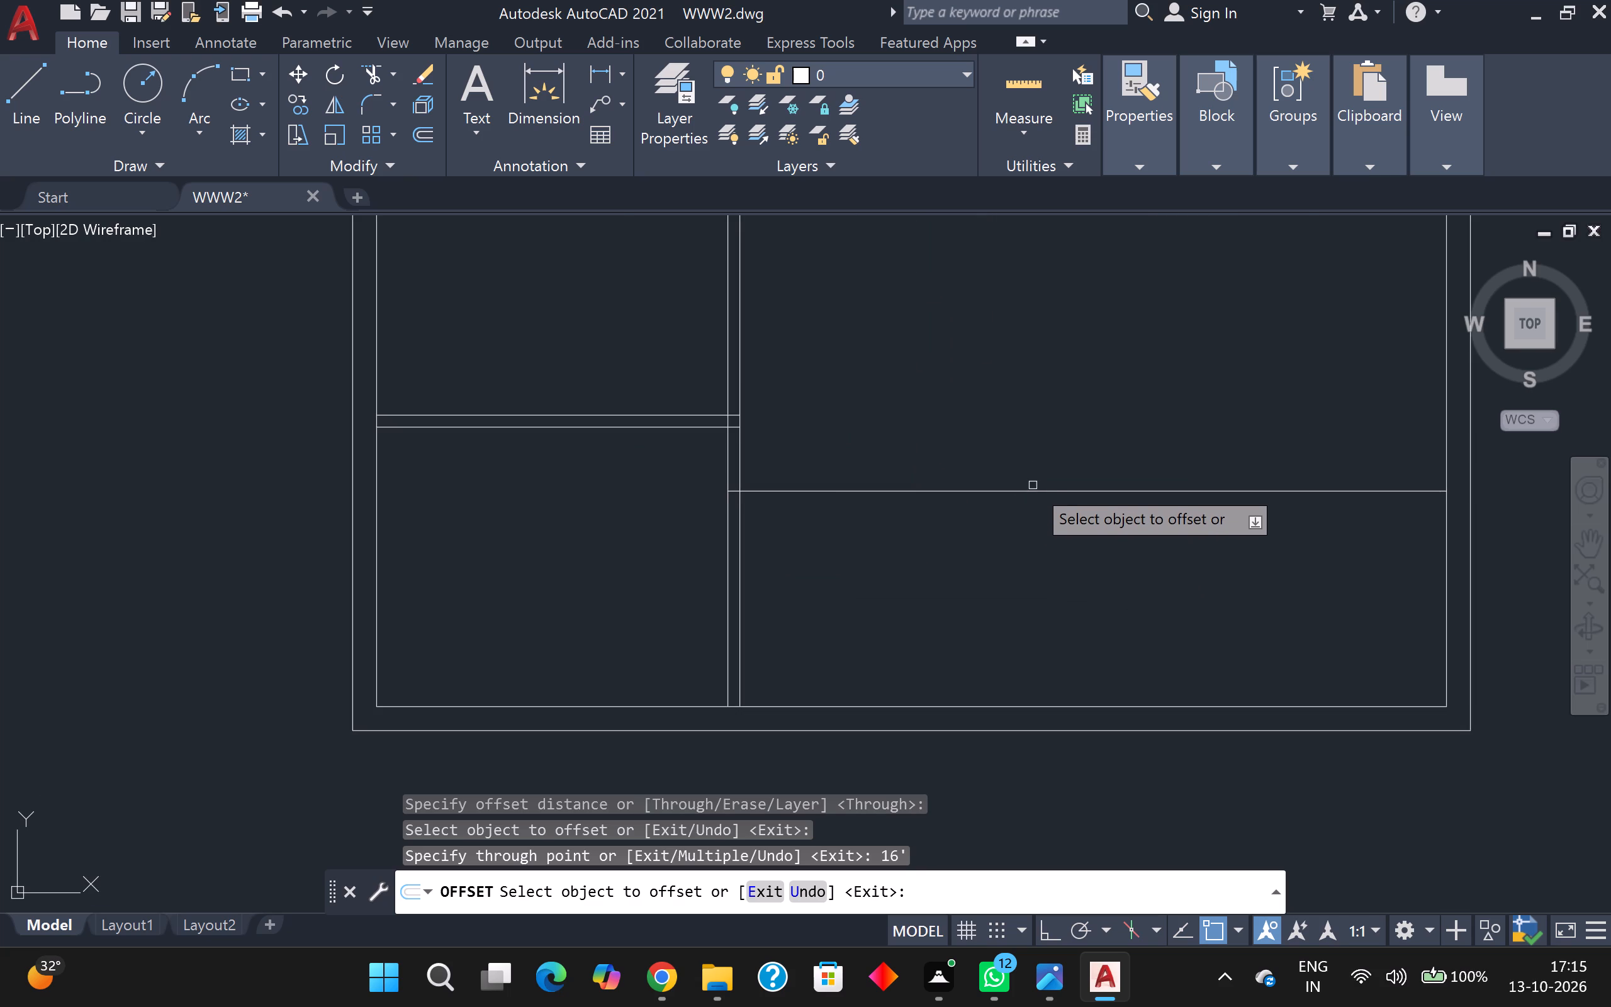
pyautogui.click(1033, 488)
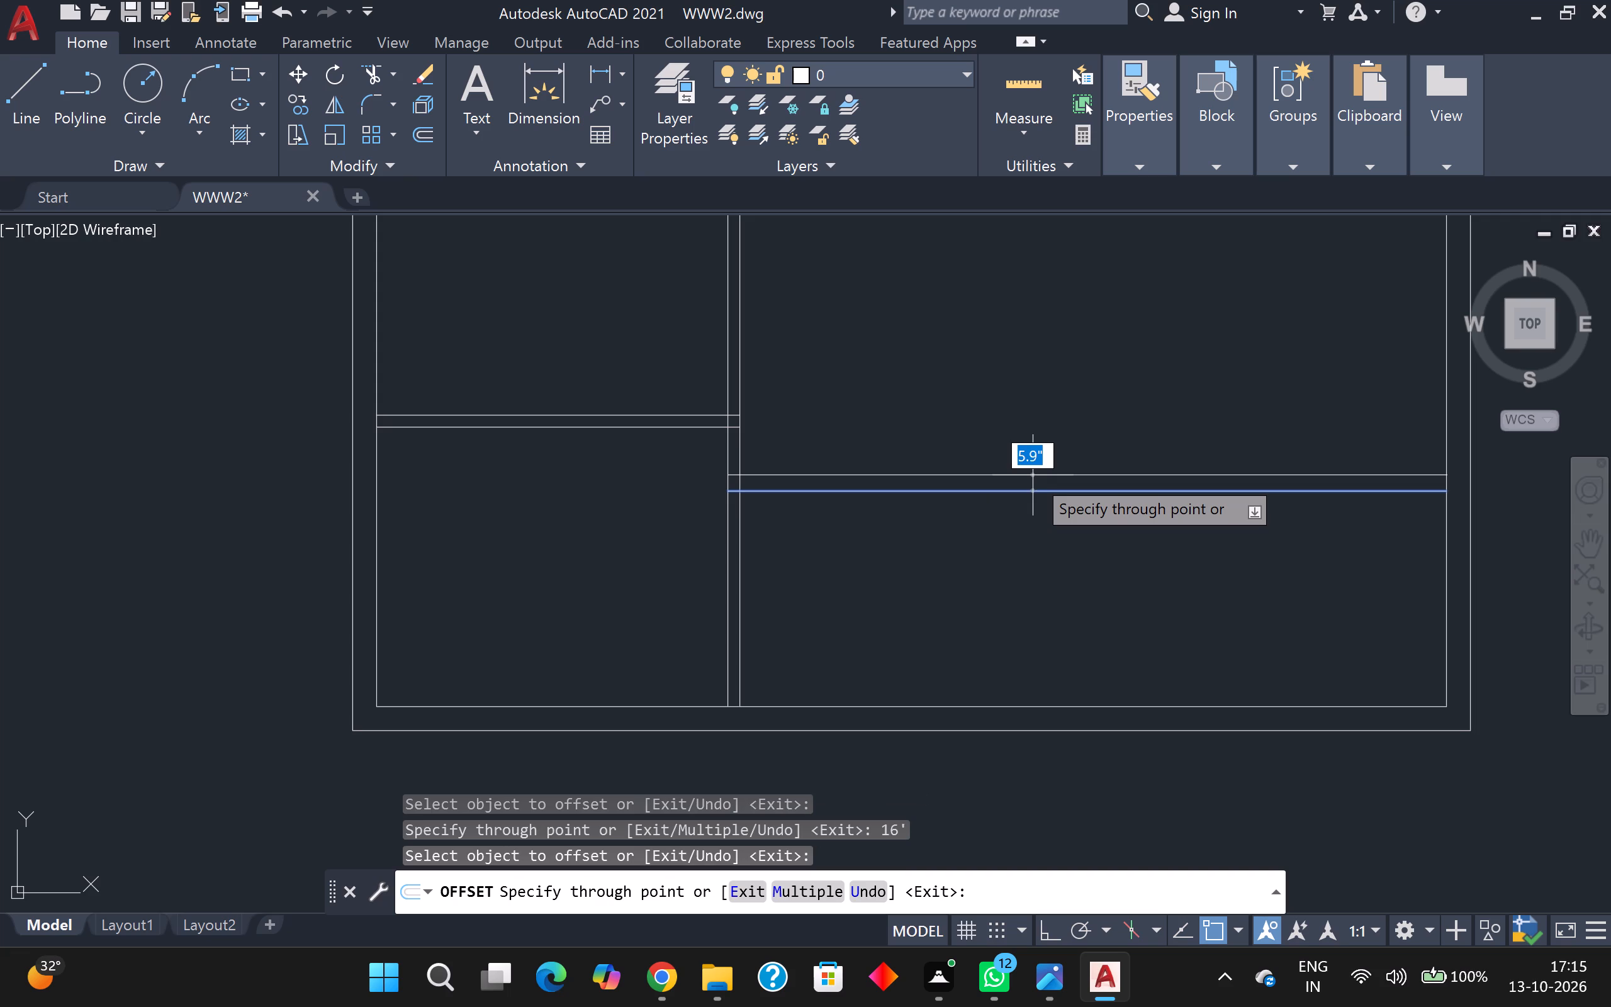
pyautogui.press('9')
pyautogui.press('Return')
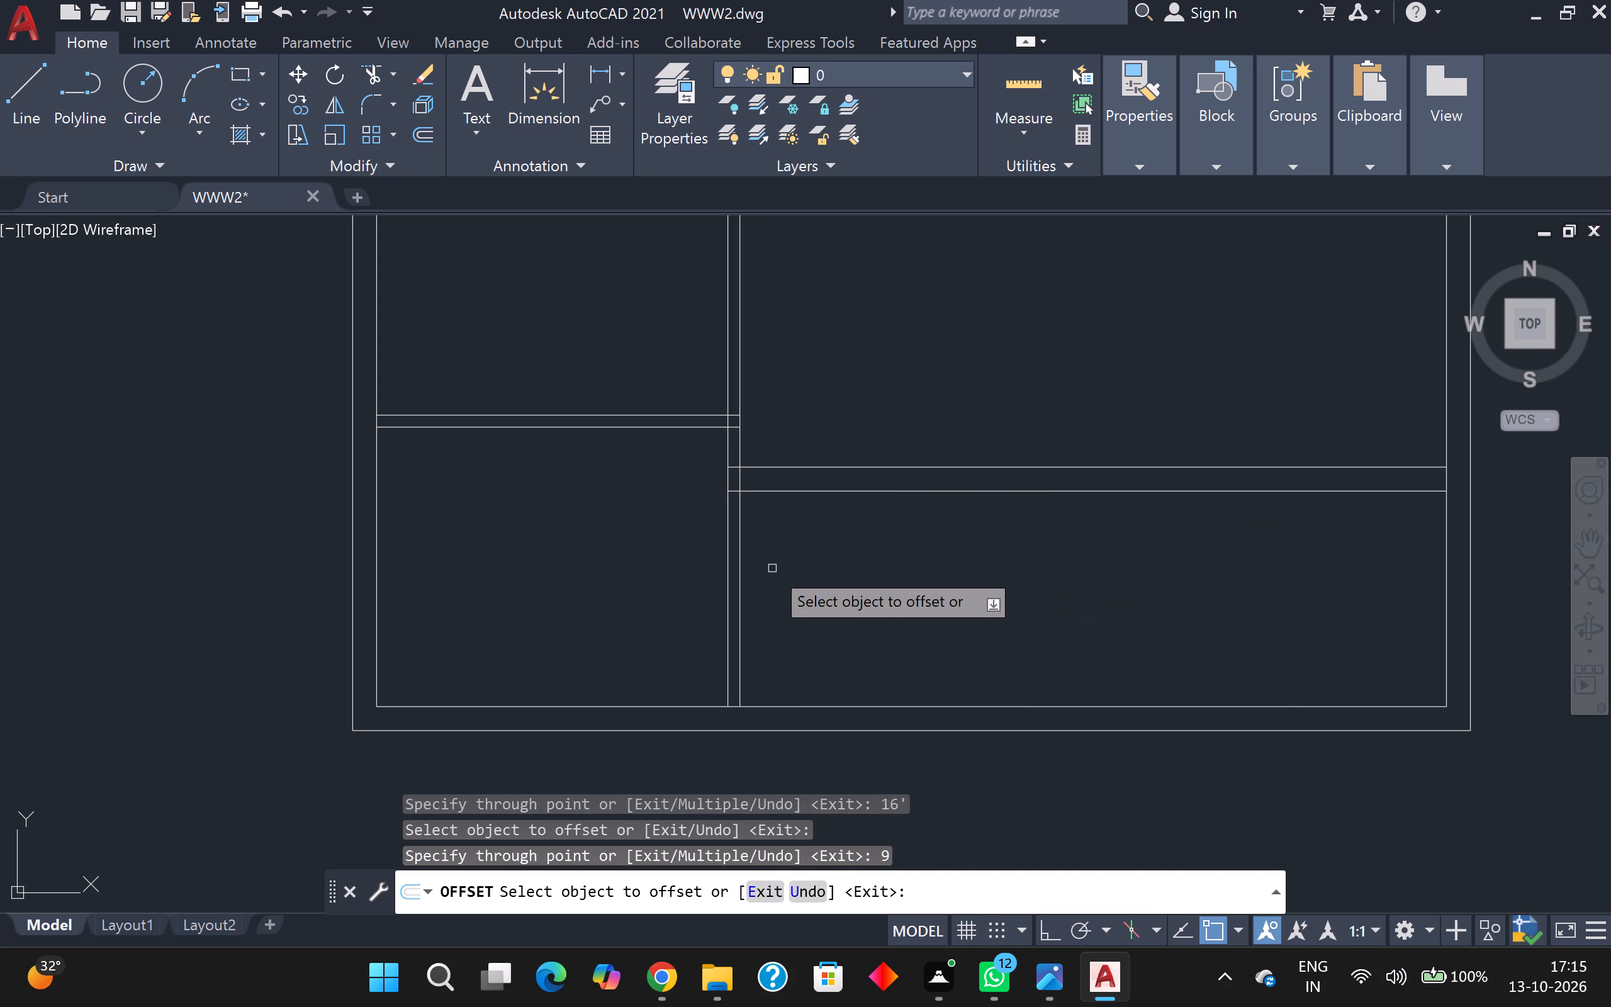
# Offset the left line of the long vertical partition 9" to the right and leave Offset.
pyautogui.click(727, 569)
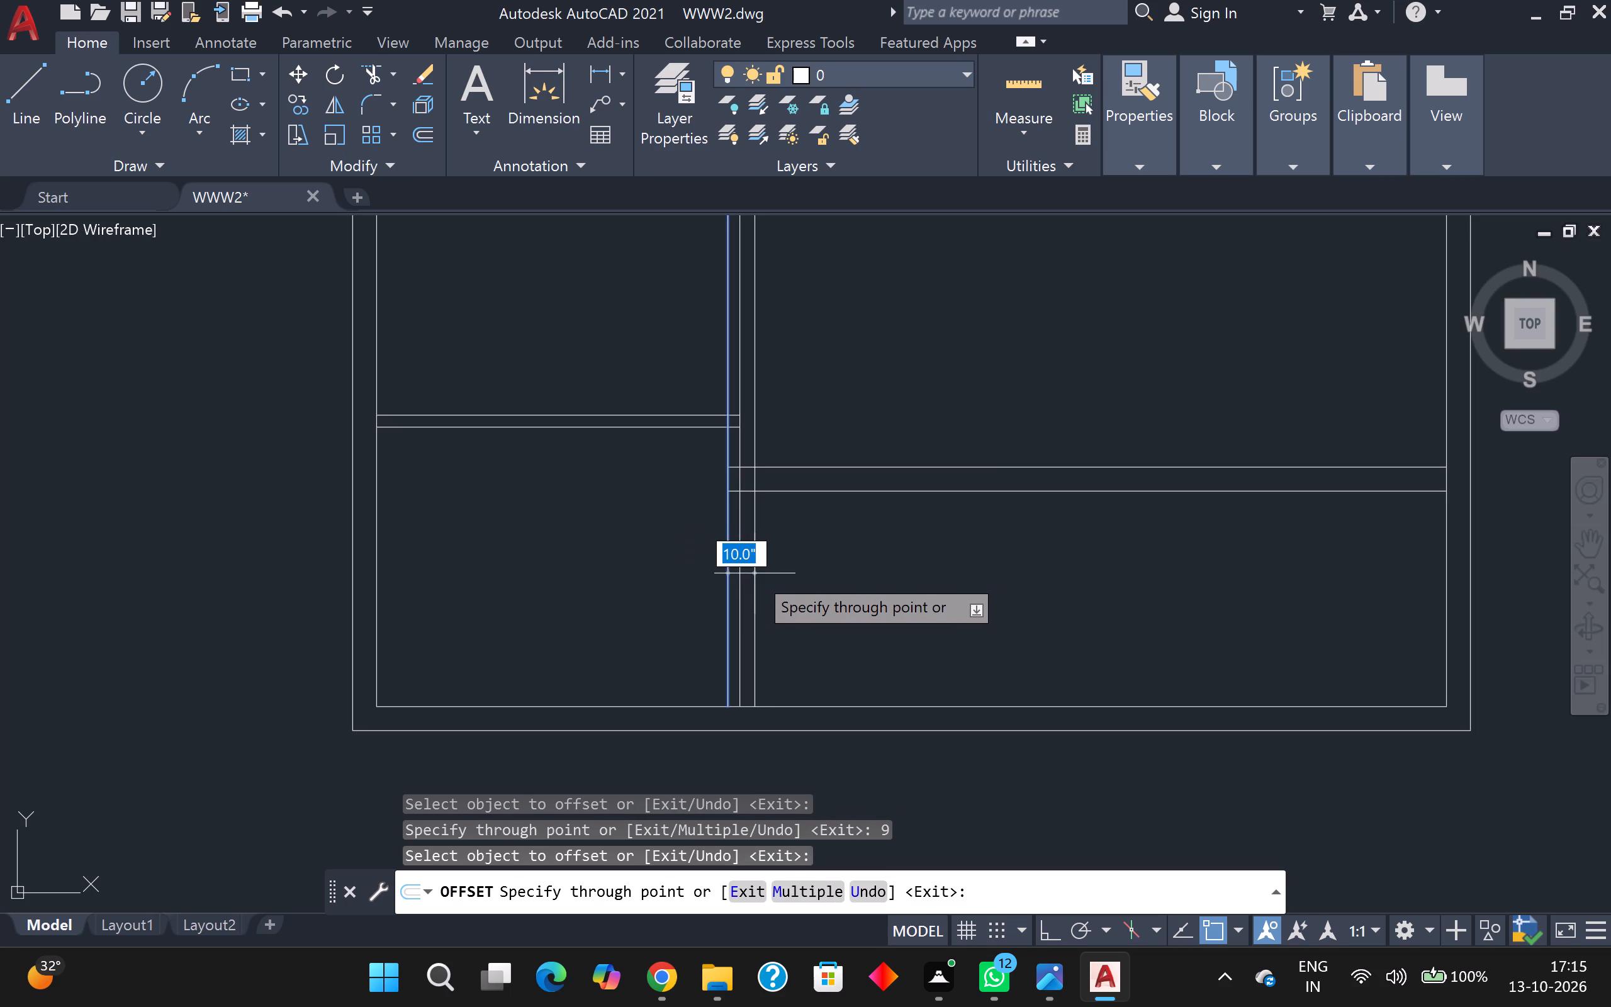
pyautogui.press('9')
pyautogui.press('Return')
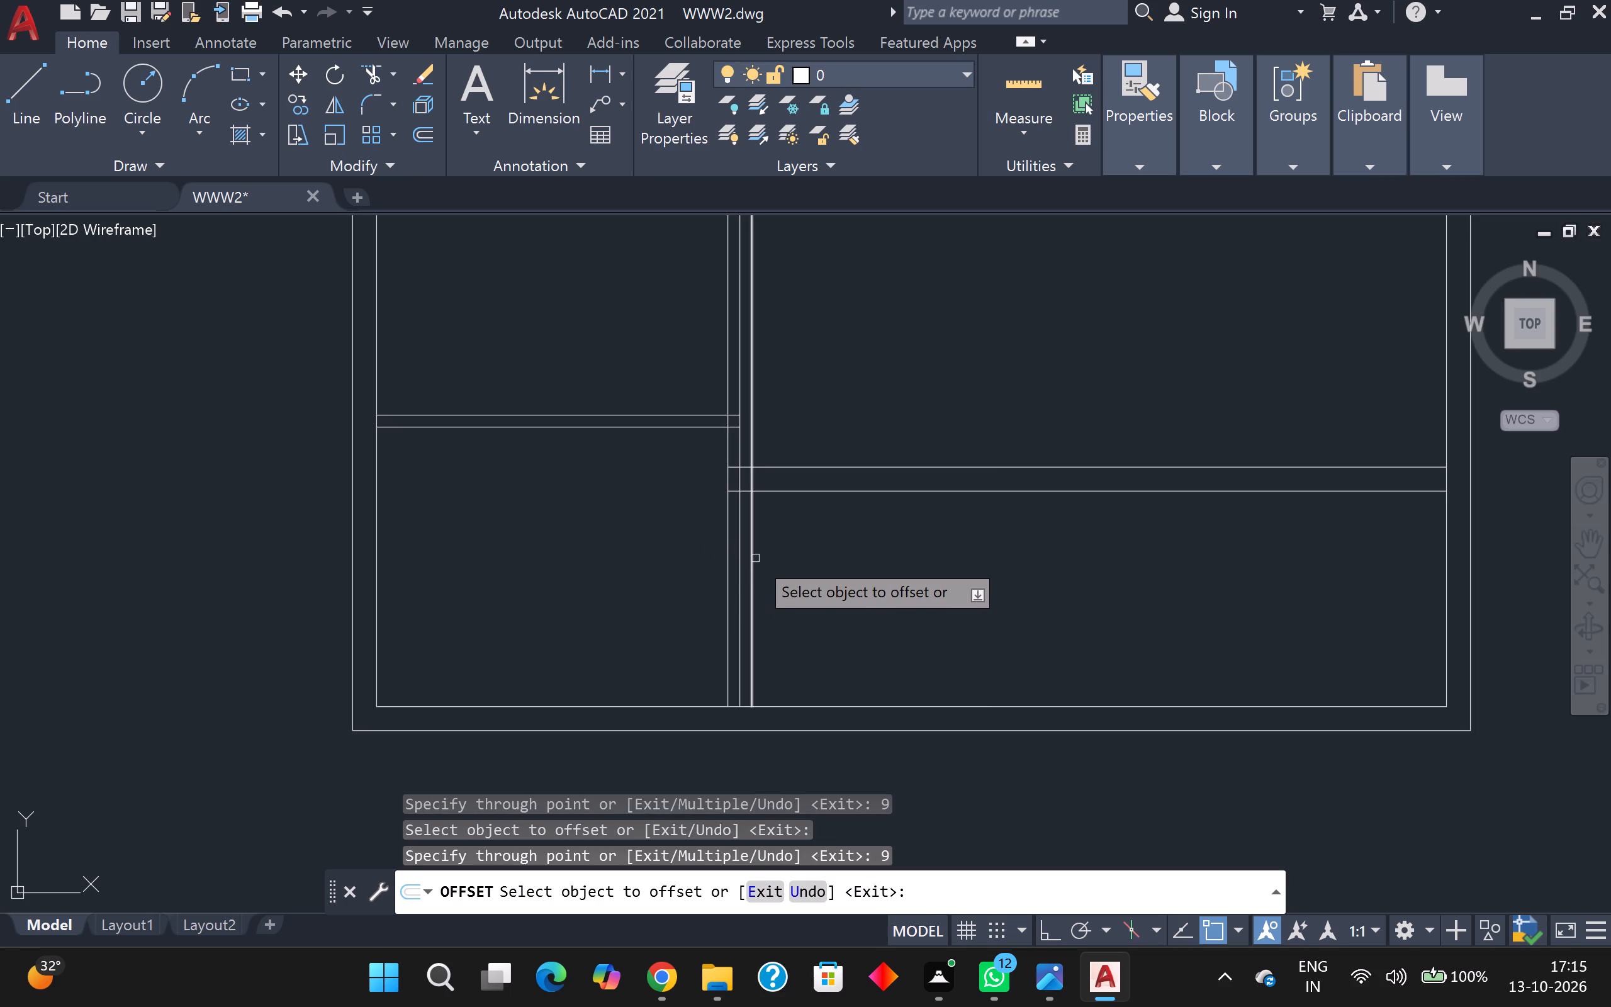
pyautogui.press('Escape')
# Delete the middle line of the long vertical partition, leaving only the pair spaced 9" apart.
pyautogui.click(741, 562)
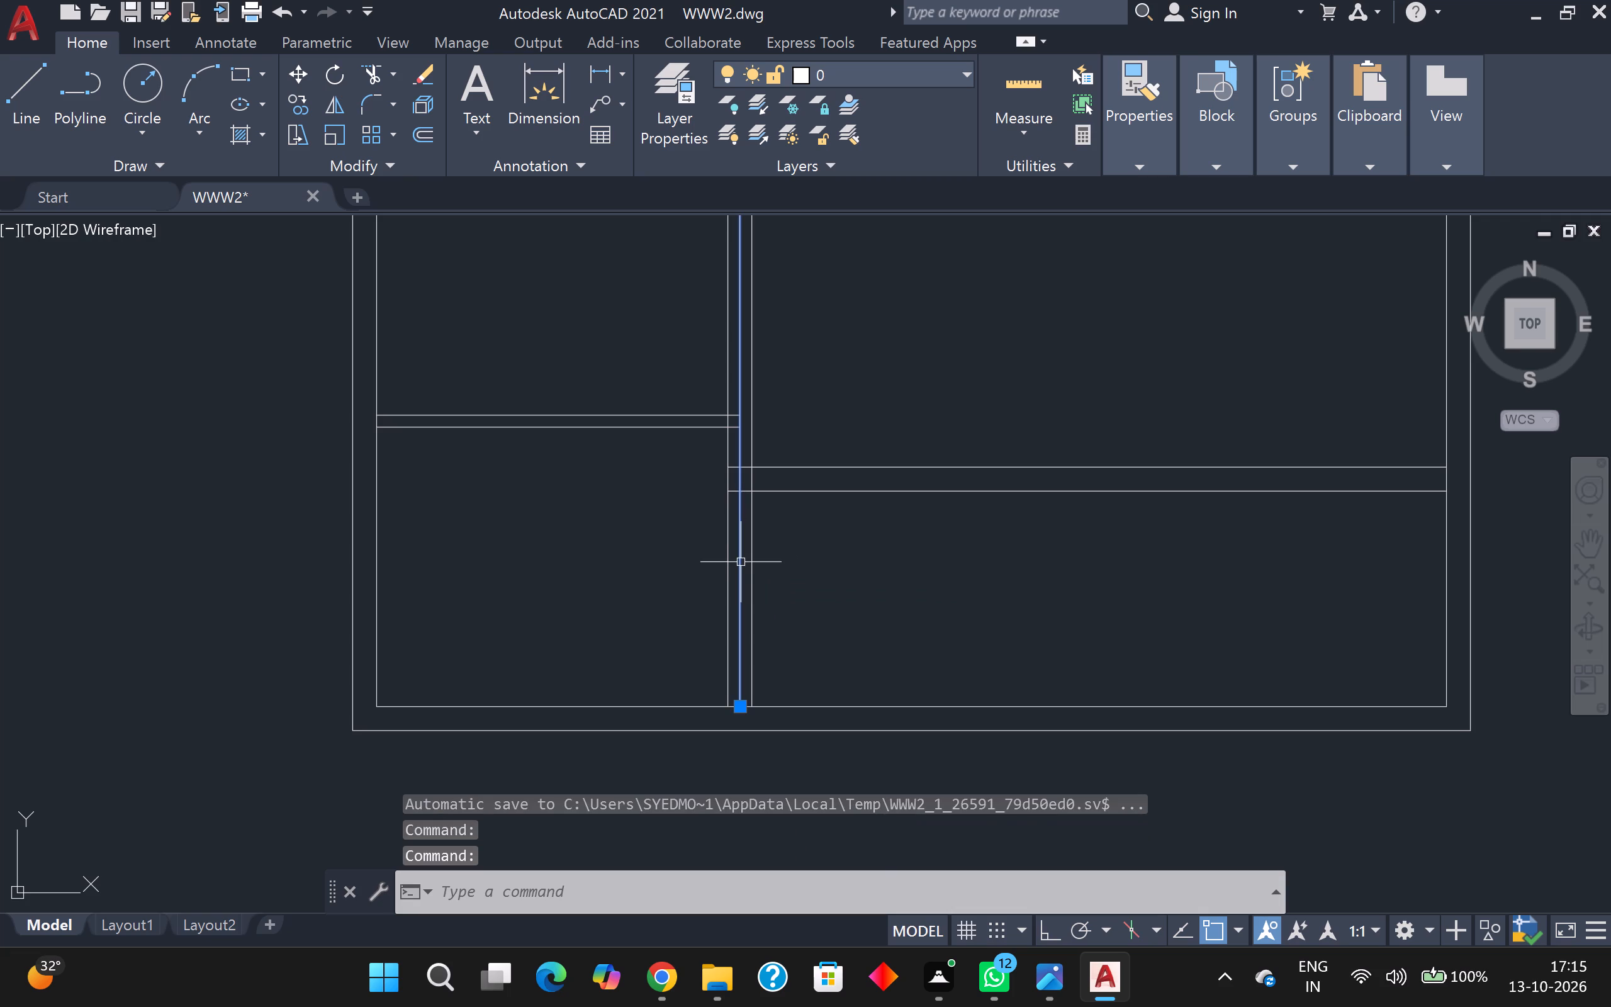
pyautogui.press('Delete')
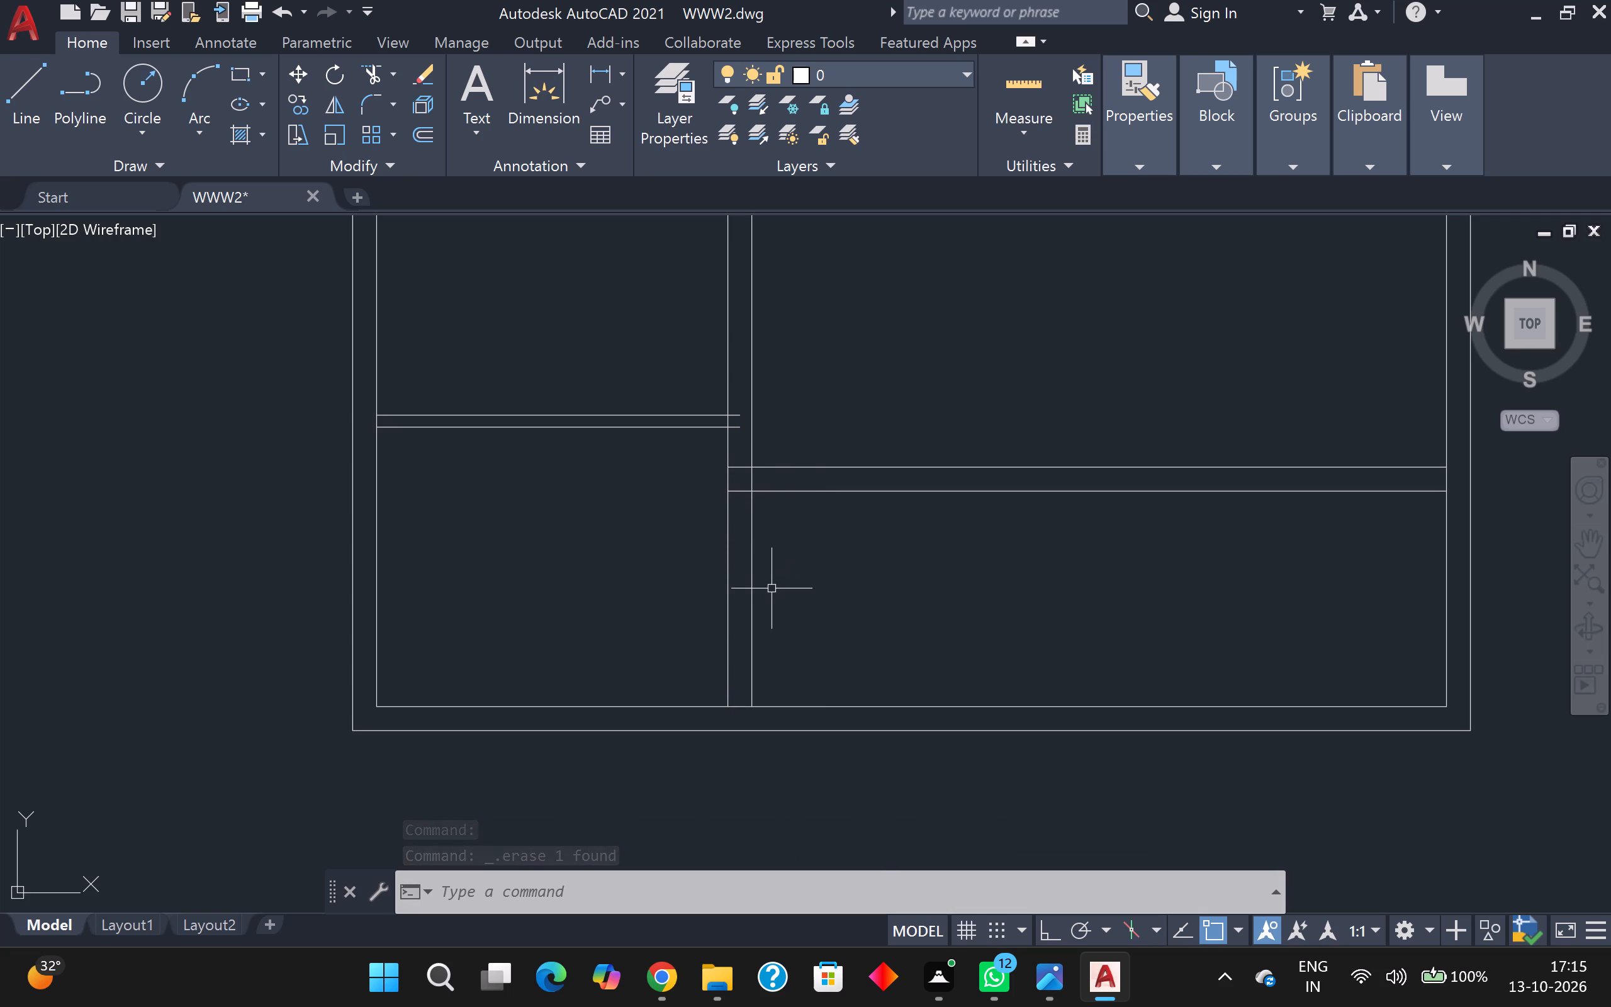
# Measure the bottom-right room's dimensions and area and the horizontal wall thickness above it with Quick measure.
pyautogui.scroll(-1, 791, 595)
pyautogui.moveTo(850, 579); pyautogui.dragTo(839, 633, button='middle')
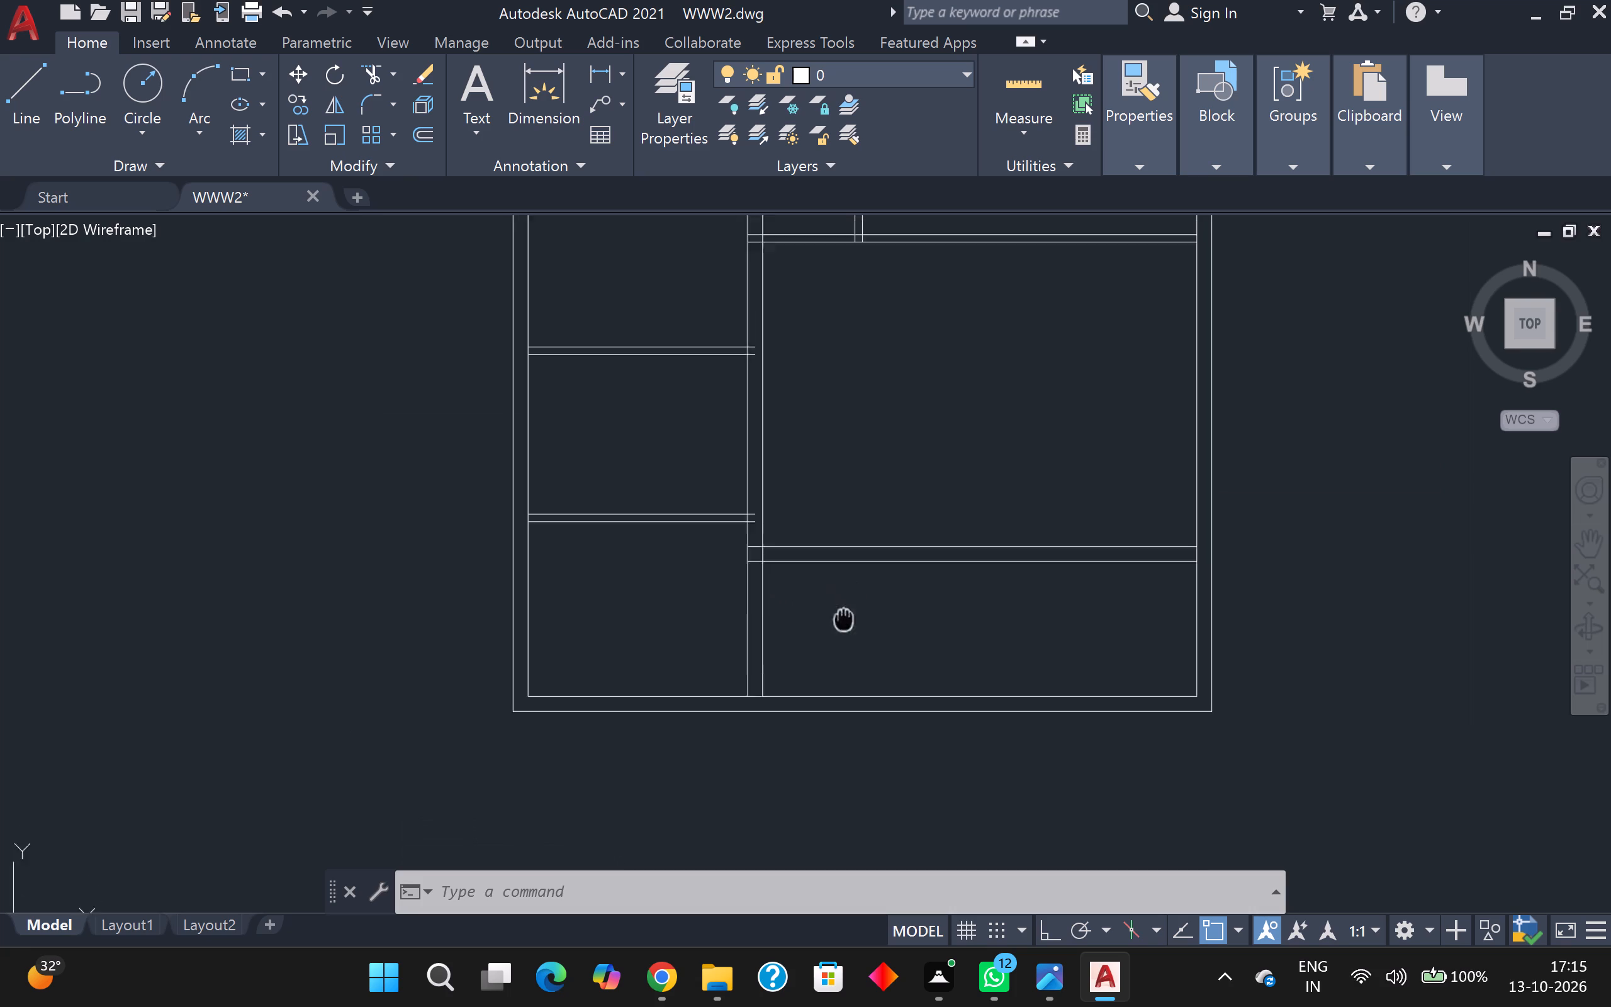
pyautogui.moveTo(839, 633); pyautogui.dragTo(830, 678, button='middle')
pyautogui.scroll(2, 826, 665)
pyautogui.scroll(-2, 822, 649)
pyautogui.moveTo(834, 641); pyautogui.dragTo(827, 566, button='middle')
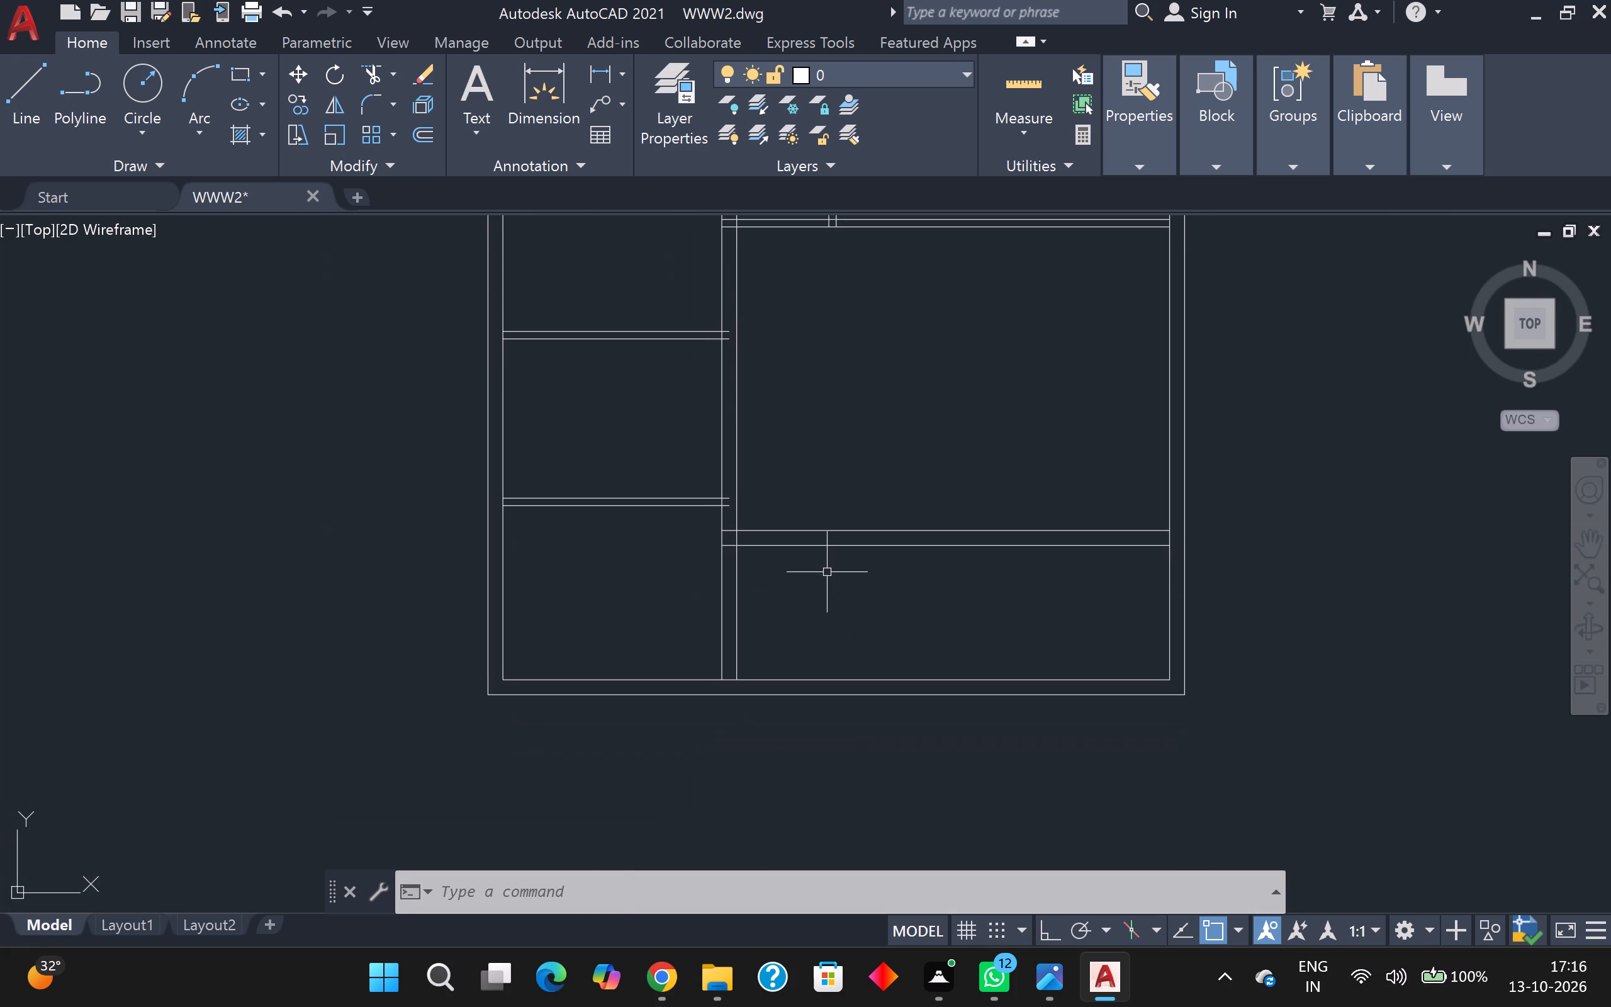
pyautogui.click(1052, 94)
pyautogui.scroll(1, 1038, 619)
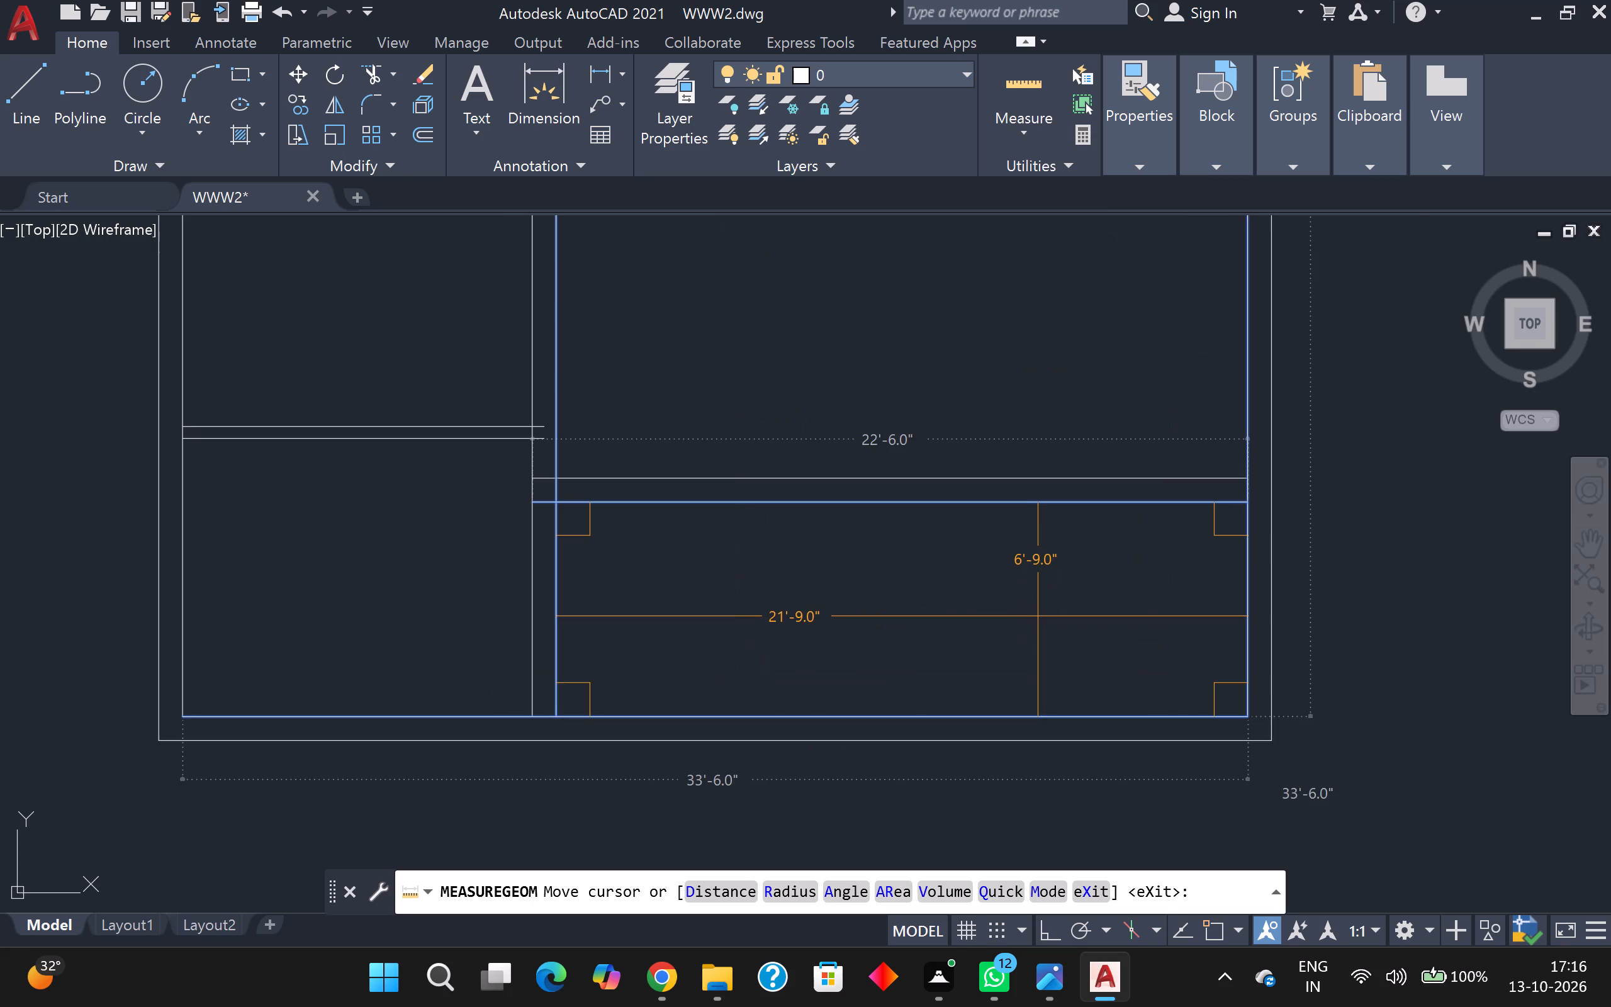
pyautogui.scroll(1, 1024, 614)
pyautogui.click(1020, 608)
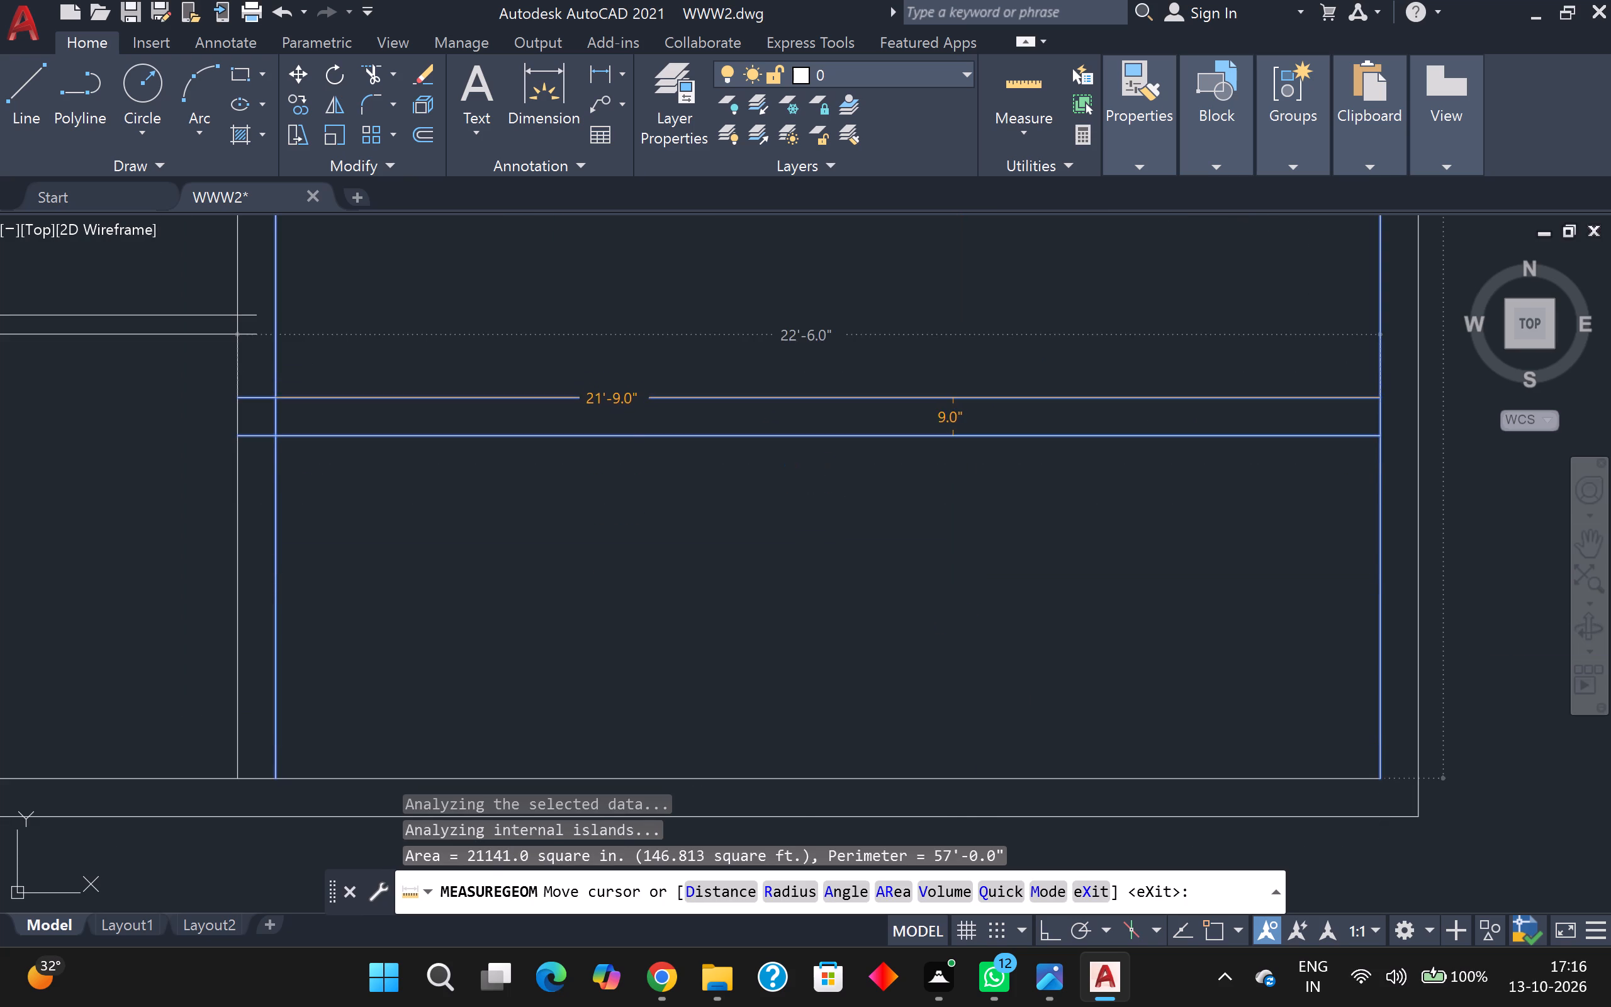
pyautogui.press('Escape')
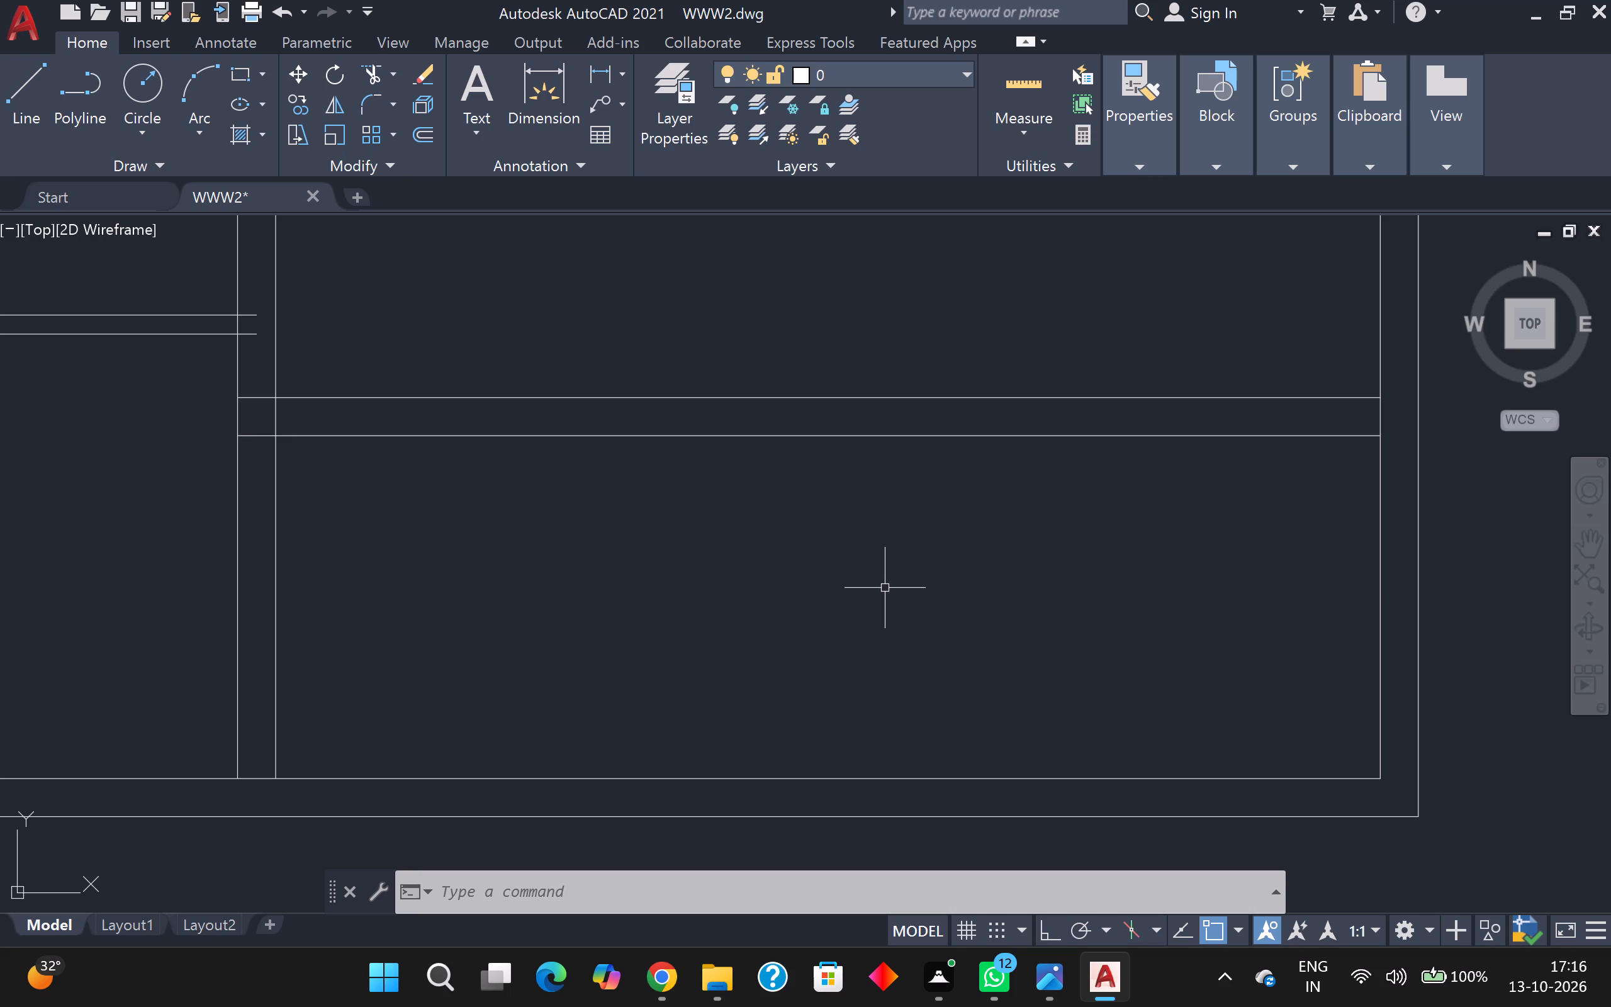
# Trim the ends of both left-side horizontal partitions that project into the widened vertical wall, and leave Trim.
pyautogui.scroll(-3, 895, 652)
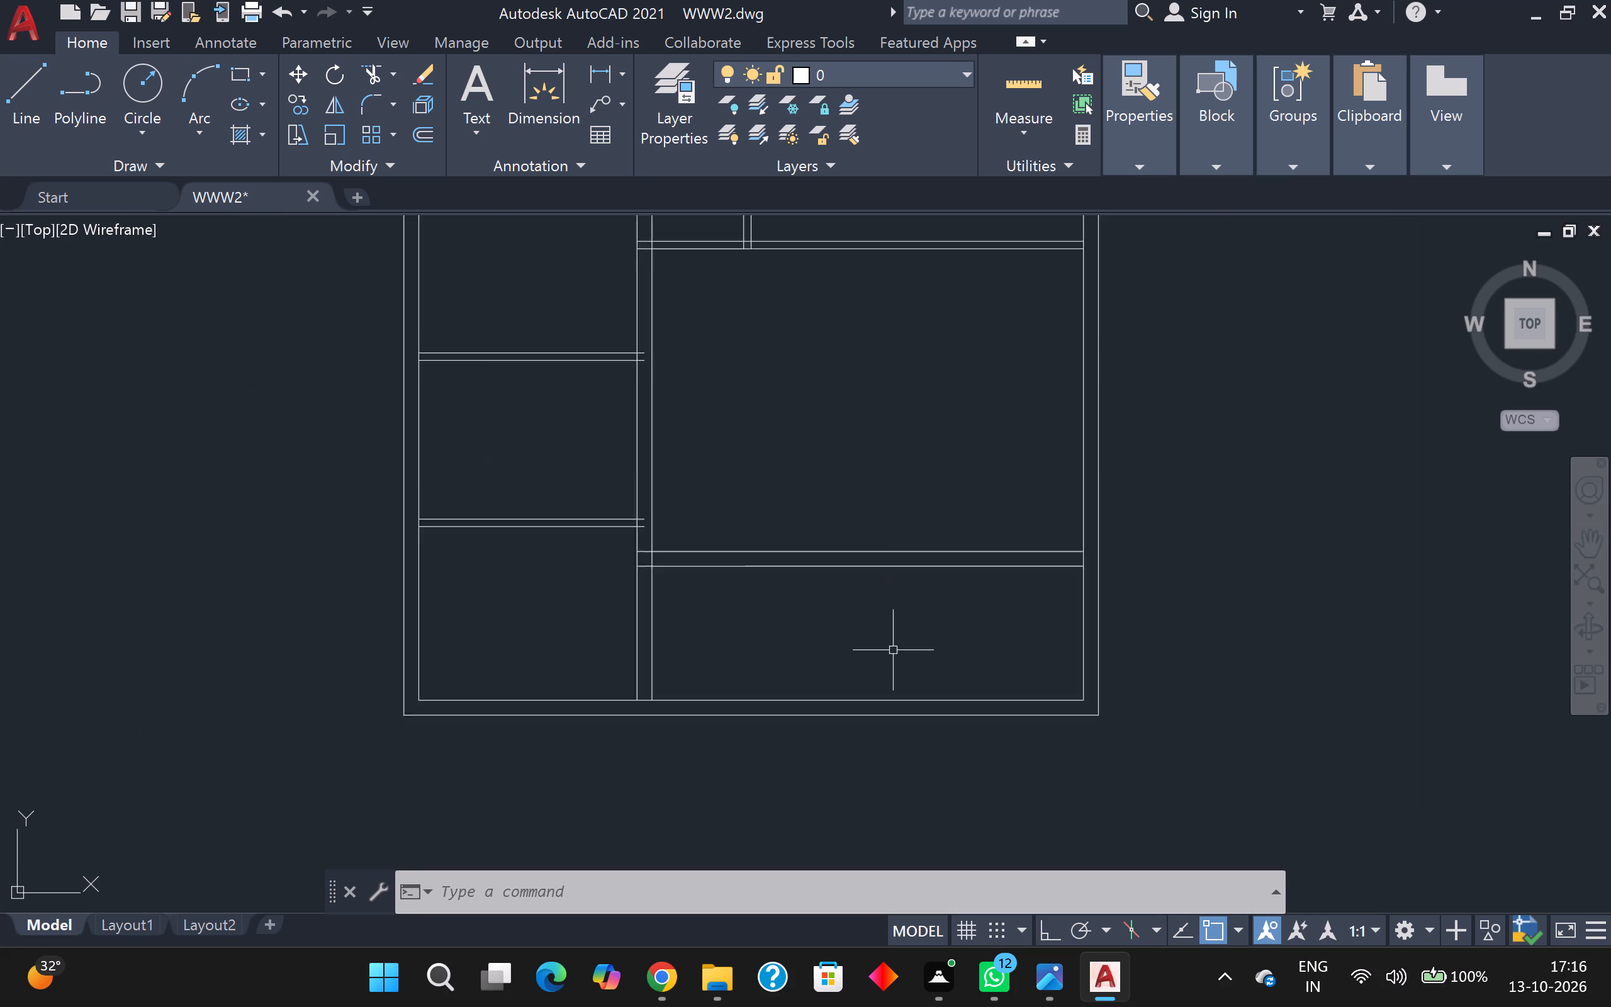
pyautogui.scroll(-1, 893, 650)
pyautogui.scroll(3, 882, 633)
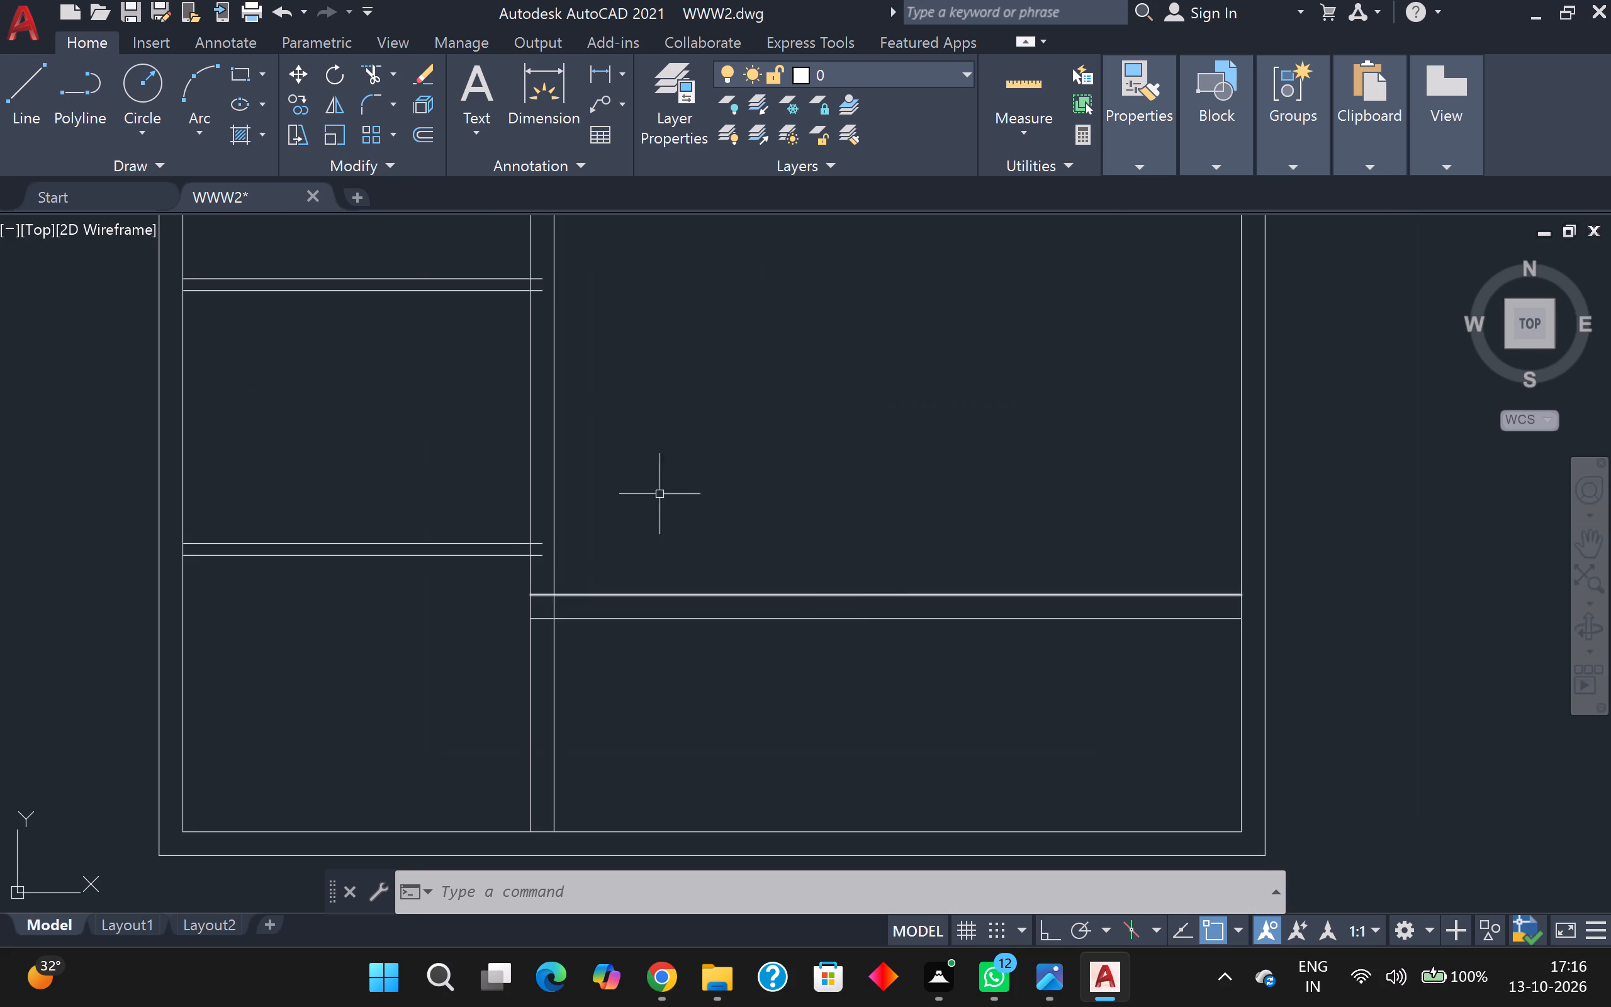
pyautogui.click(364, 70)
pyautogui.scroll(2, 505, 500)
pyautogui.click(595, 602)
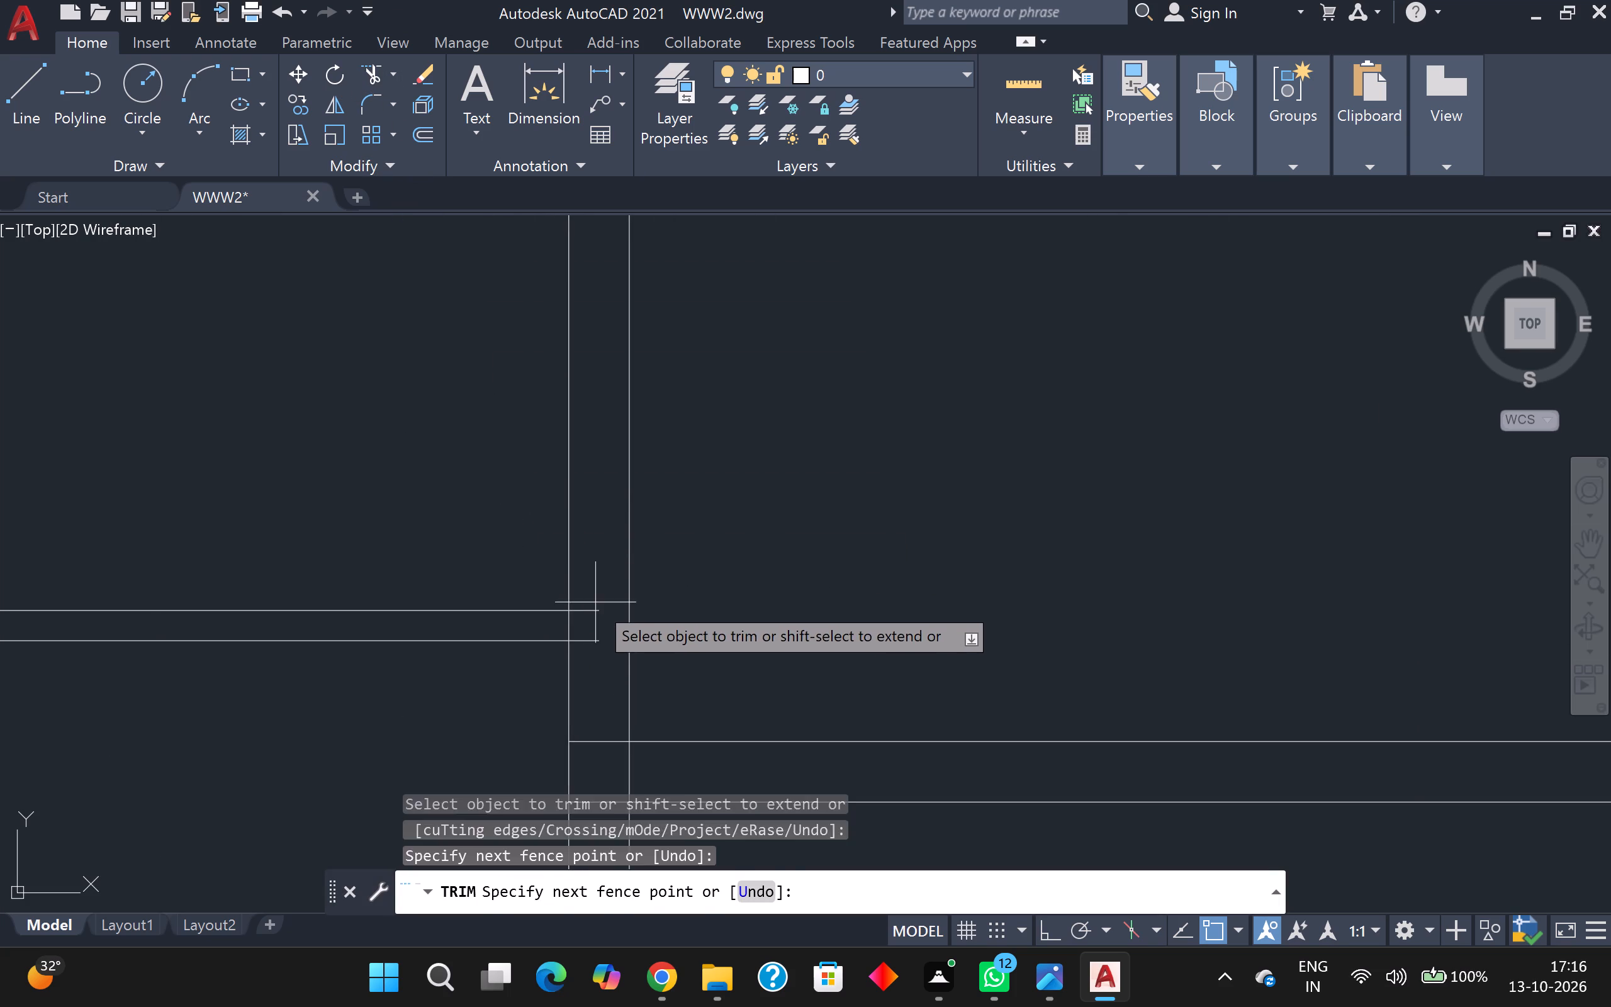
pyautogui.click(593, 660)
pyautogui.scroll(-2, 593, 640)
pyautogui.moveTo(593, 626); pyautogui.dragTo(571, 800, button='middle')
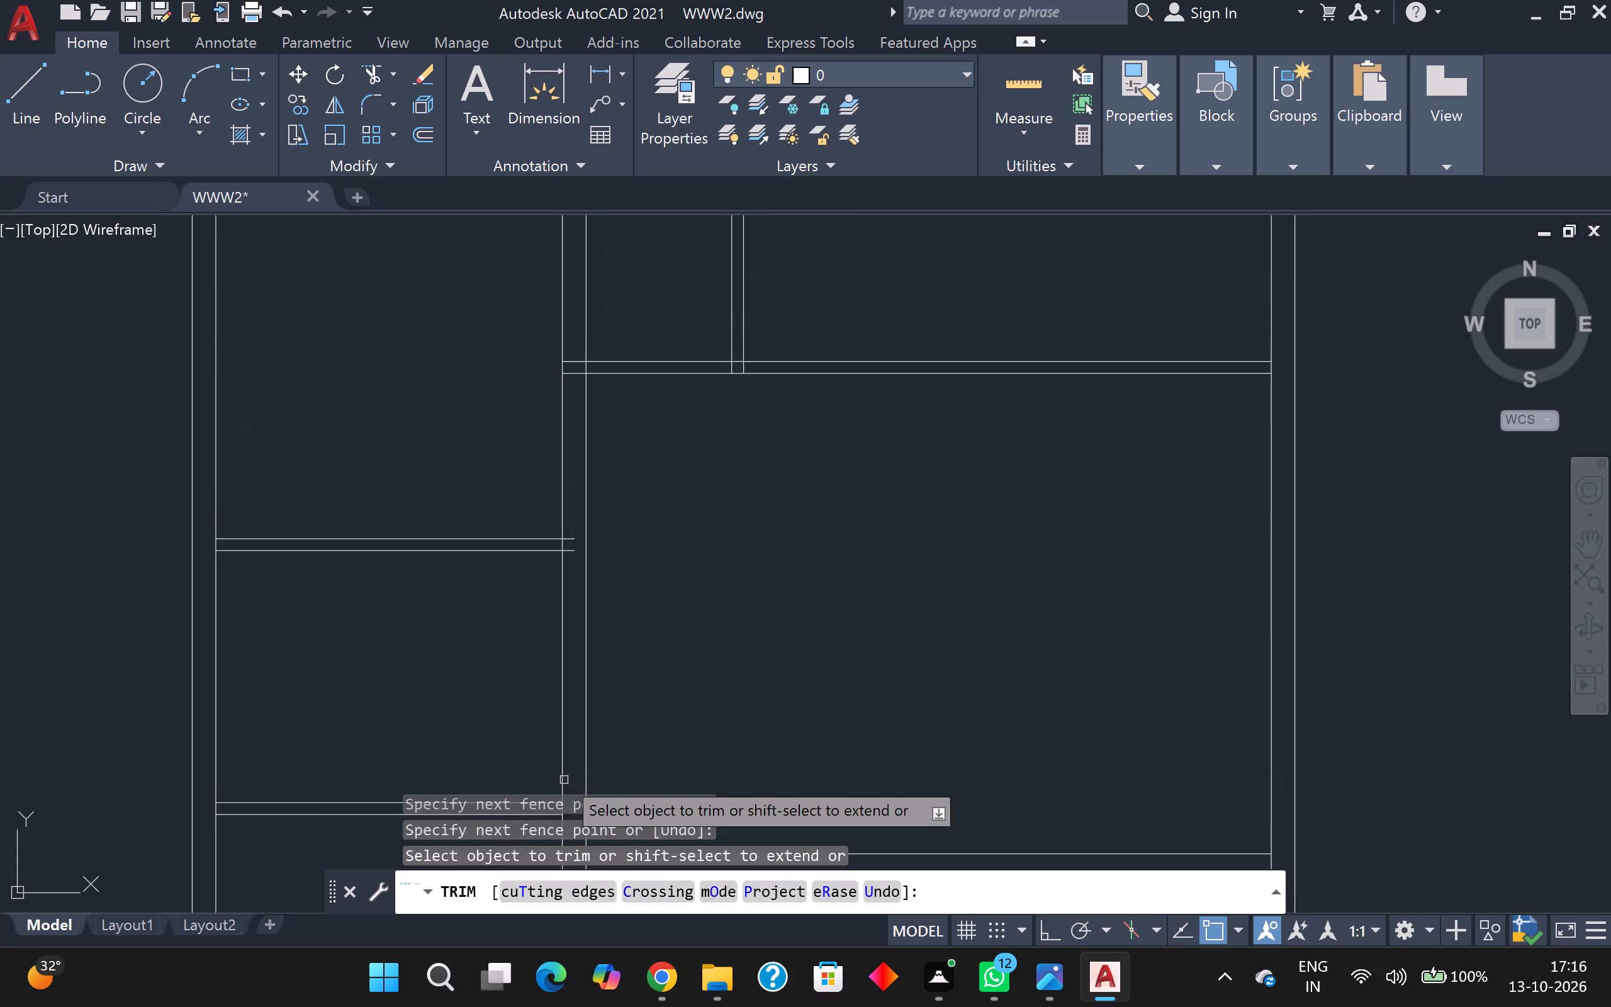
pyautogui.scroll(2, 547, 685)
pyautogui.moveTo(561, 626); pyautogui.dragTo(488, 834, button='middle')
pyautogui.scroll(2, 517, 630)
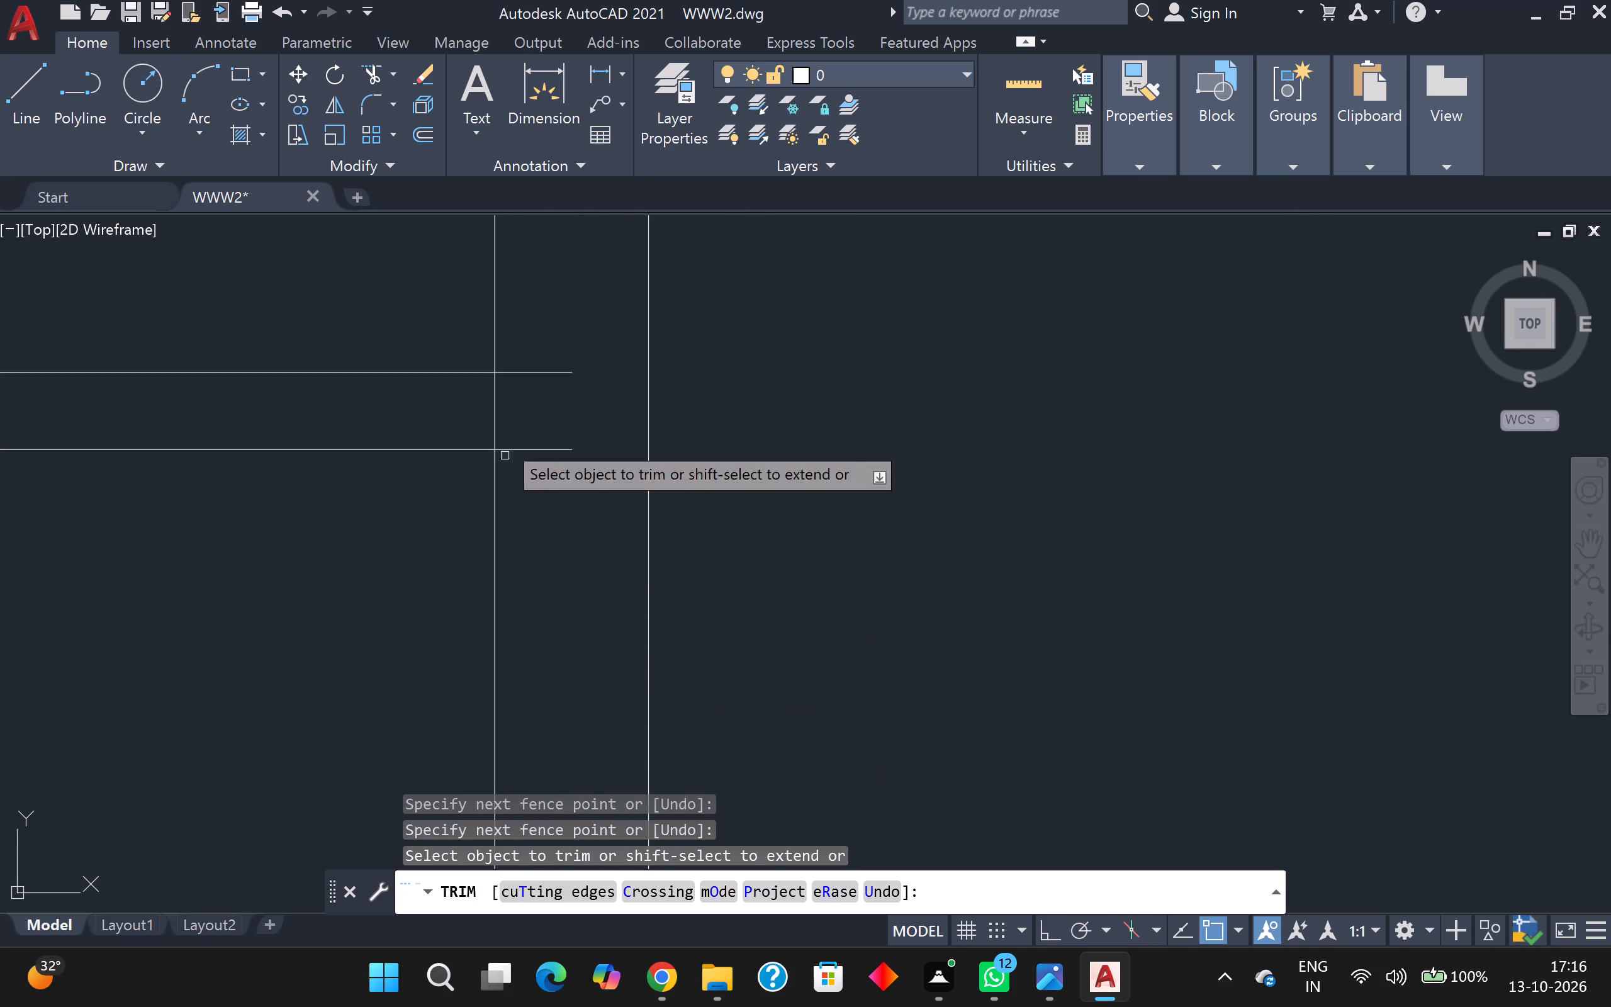
pyautogui.click(546, 332)
pyautogui.click(538, 458)
pyautogui.scroll(-3, 538, 459)
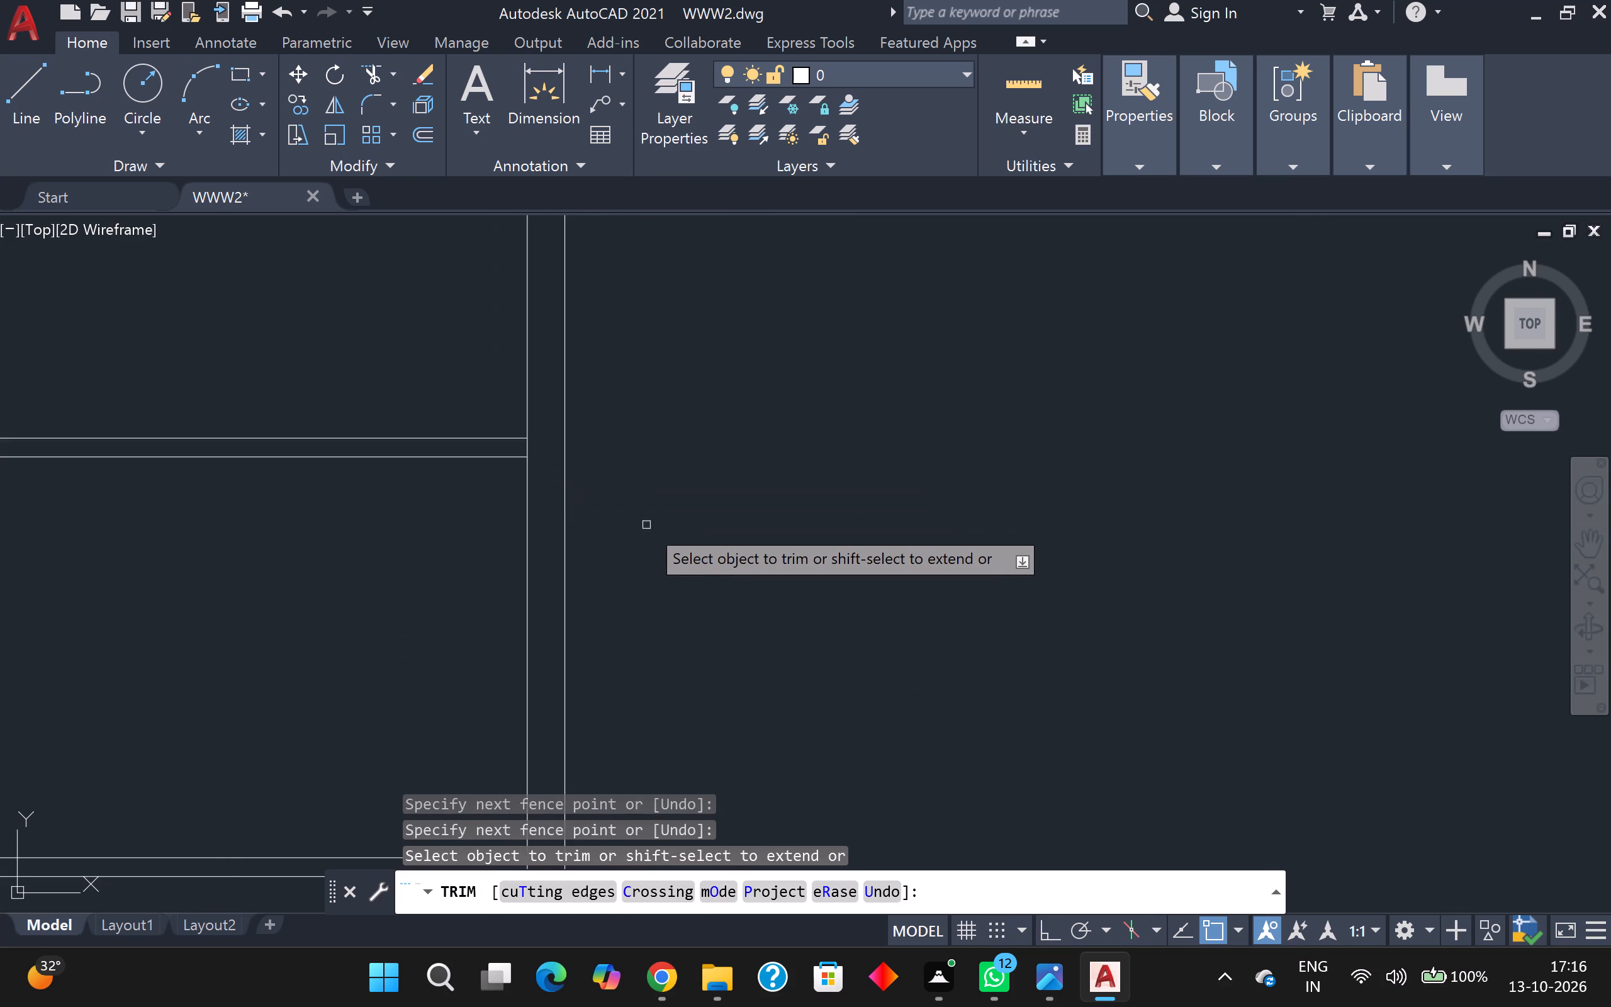
pyautogui.scroll(-2, 646, 525)
pyautogui.moveTo(647, 523); pyautogui.dragTo(630, 354, button='middle')
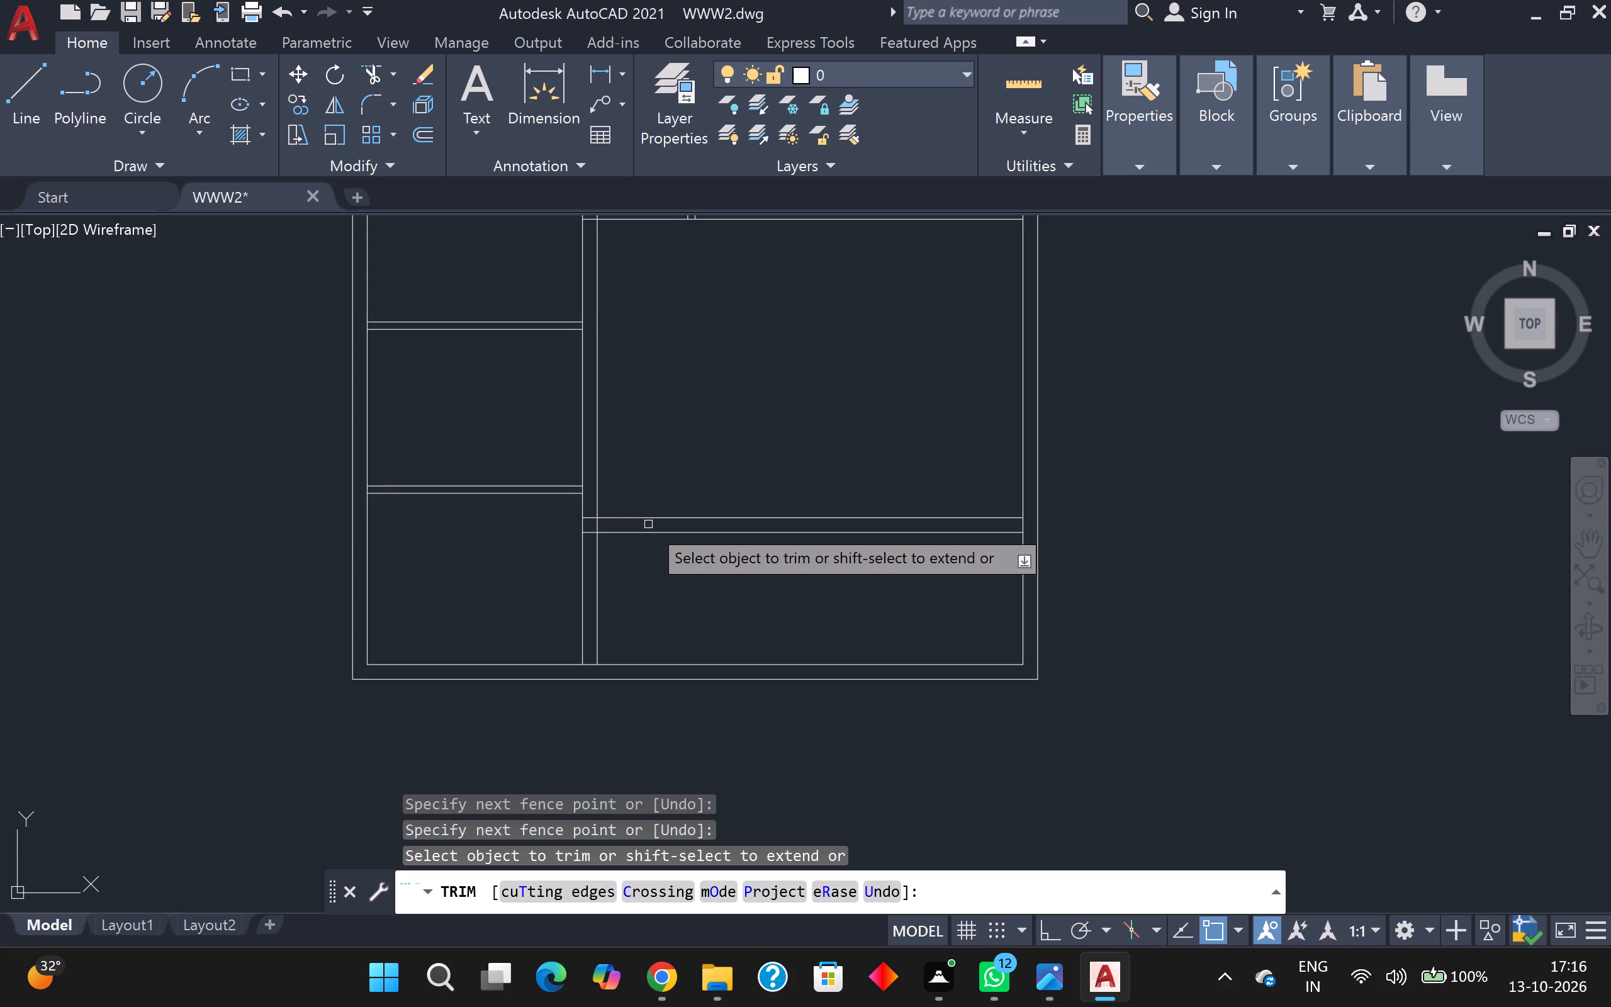
pyautogui.scroll(2, 655, 515)
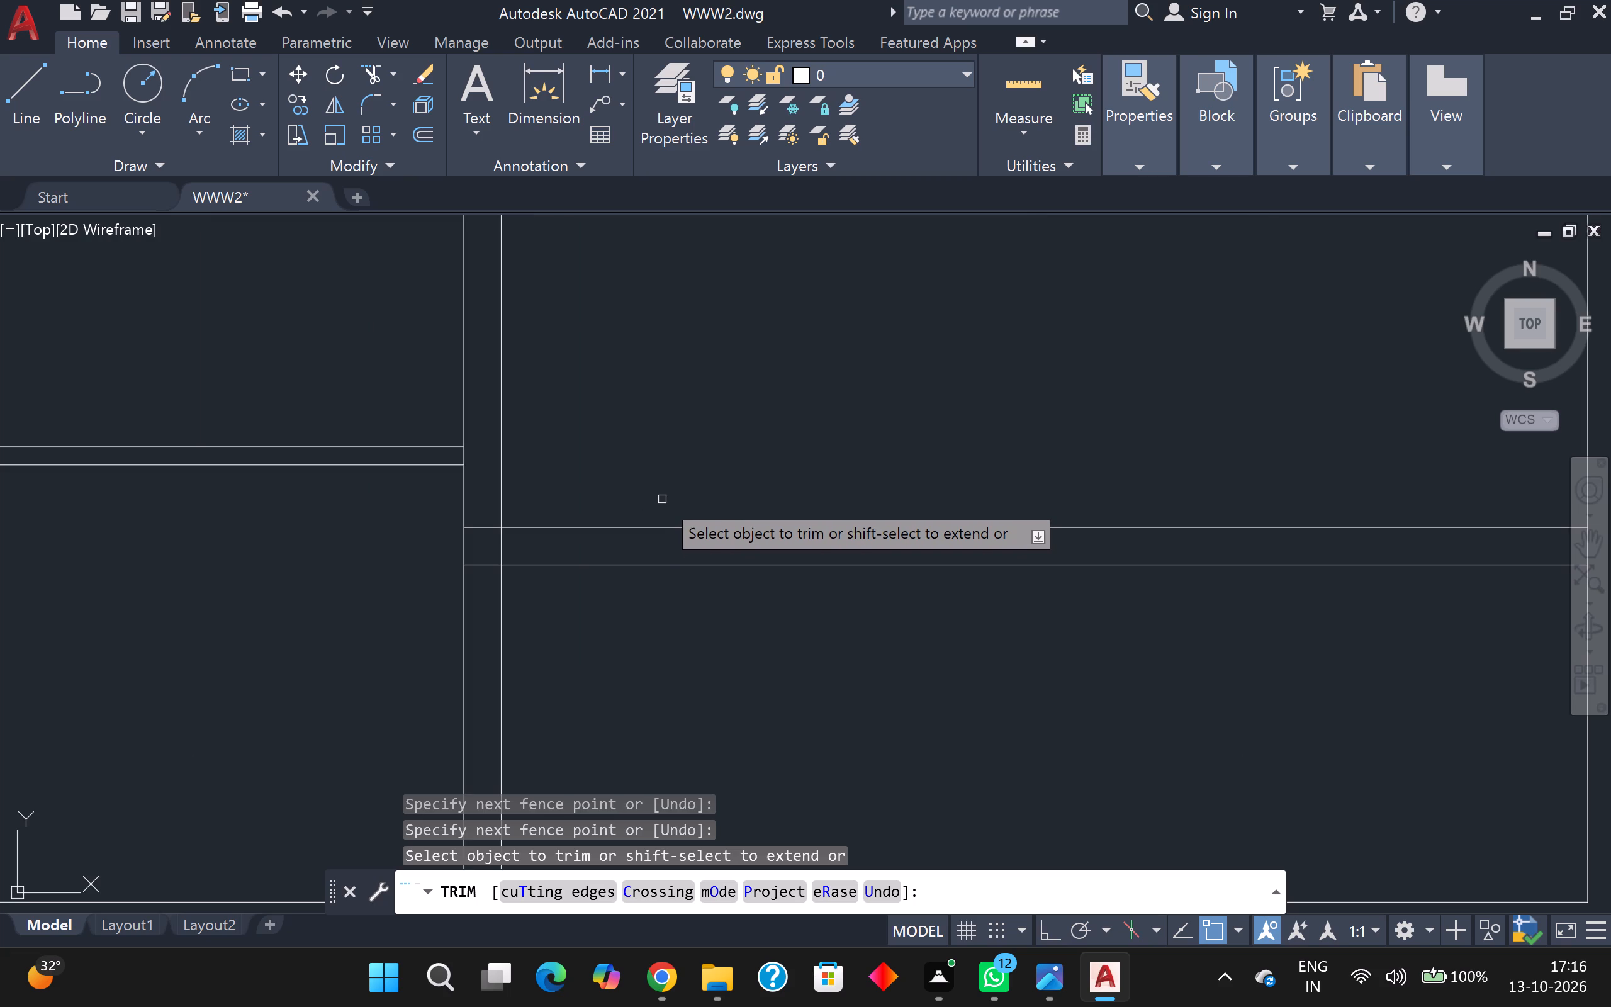
pyautogui.scroll(-2, 670, 514)
pyautogui.scroll(1, 704, 562)
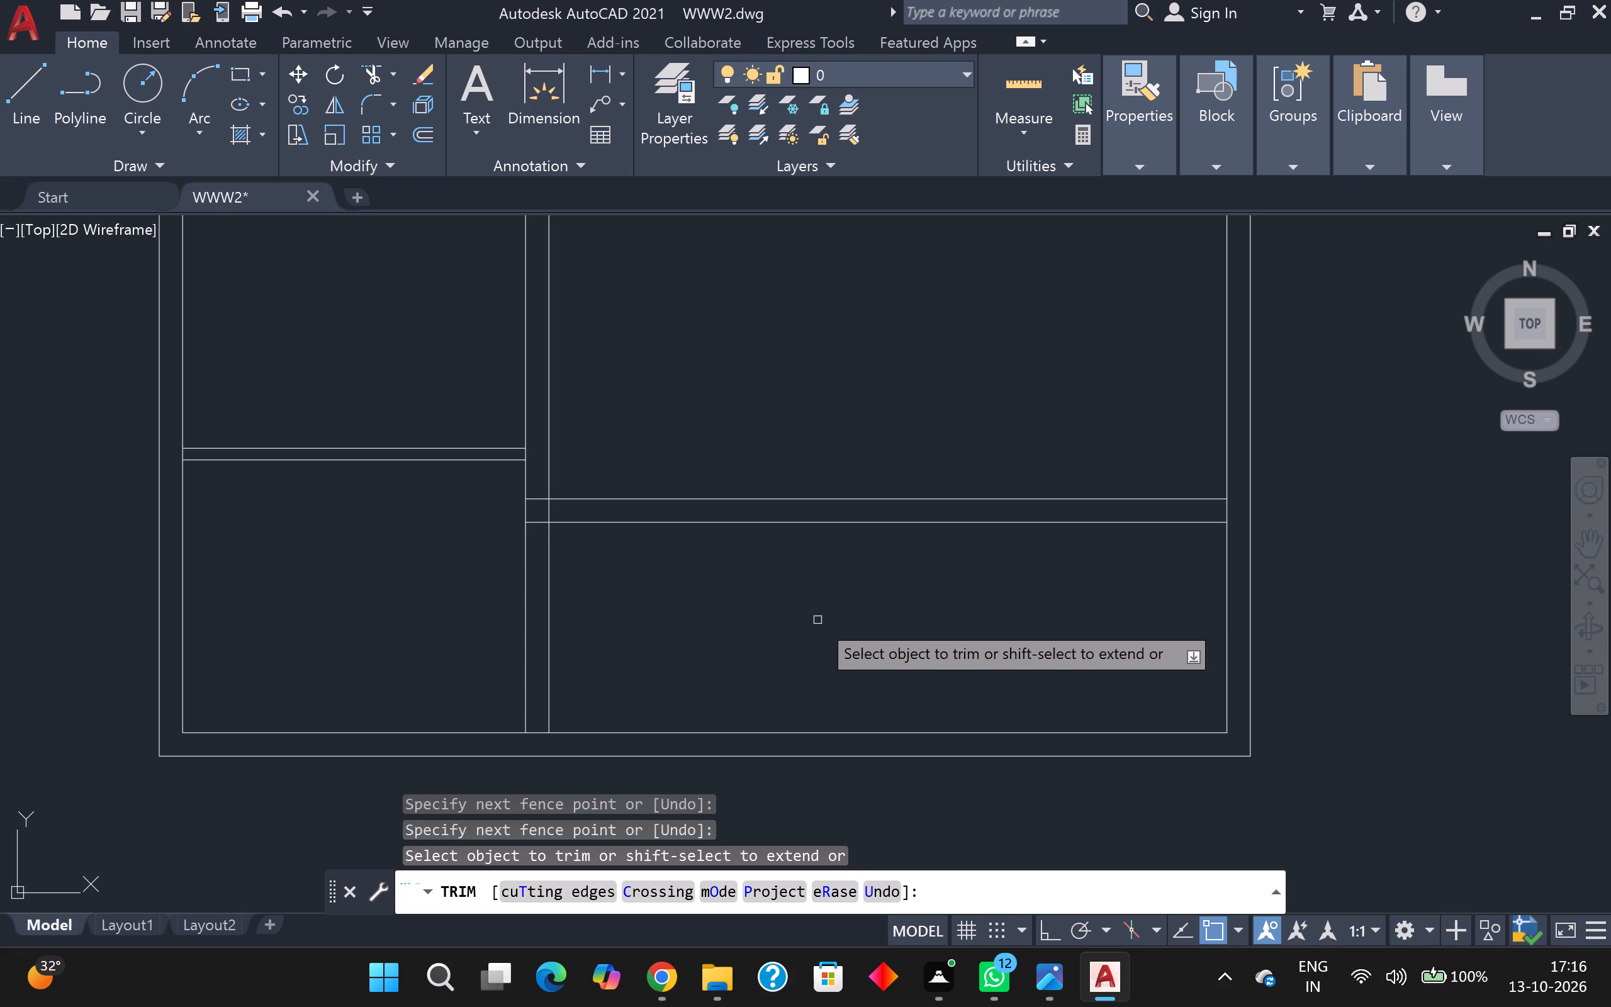
pyautogui.press('Escape')
# Draw a 9" perpendicular line across the horizontal wall above the bottom-right room, from its upper line to its lower line.
pyautogui.press('l')
pyautogui.press('Return')
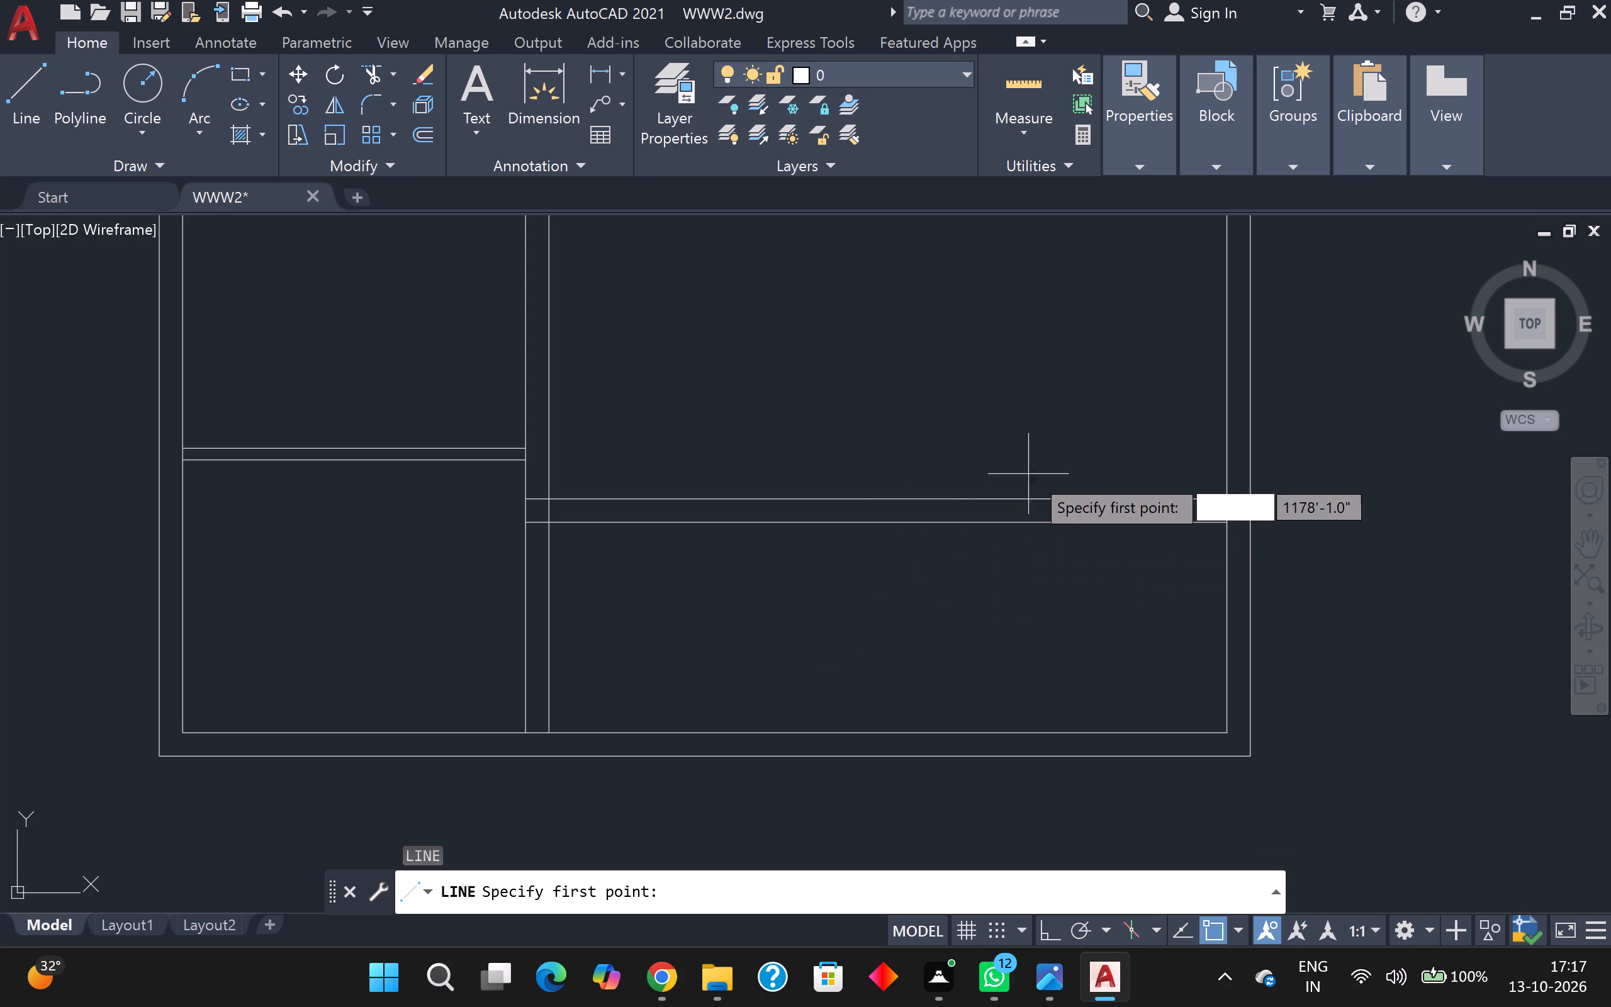
pyautogui.scroll(2, 1024, 496)
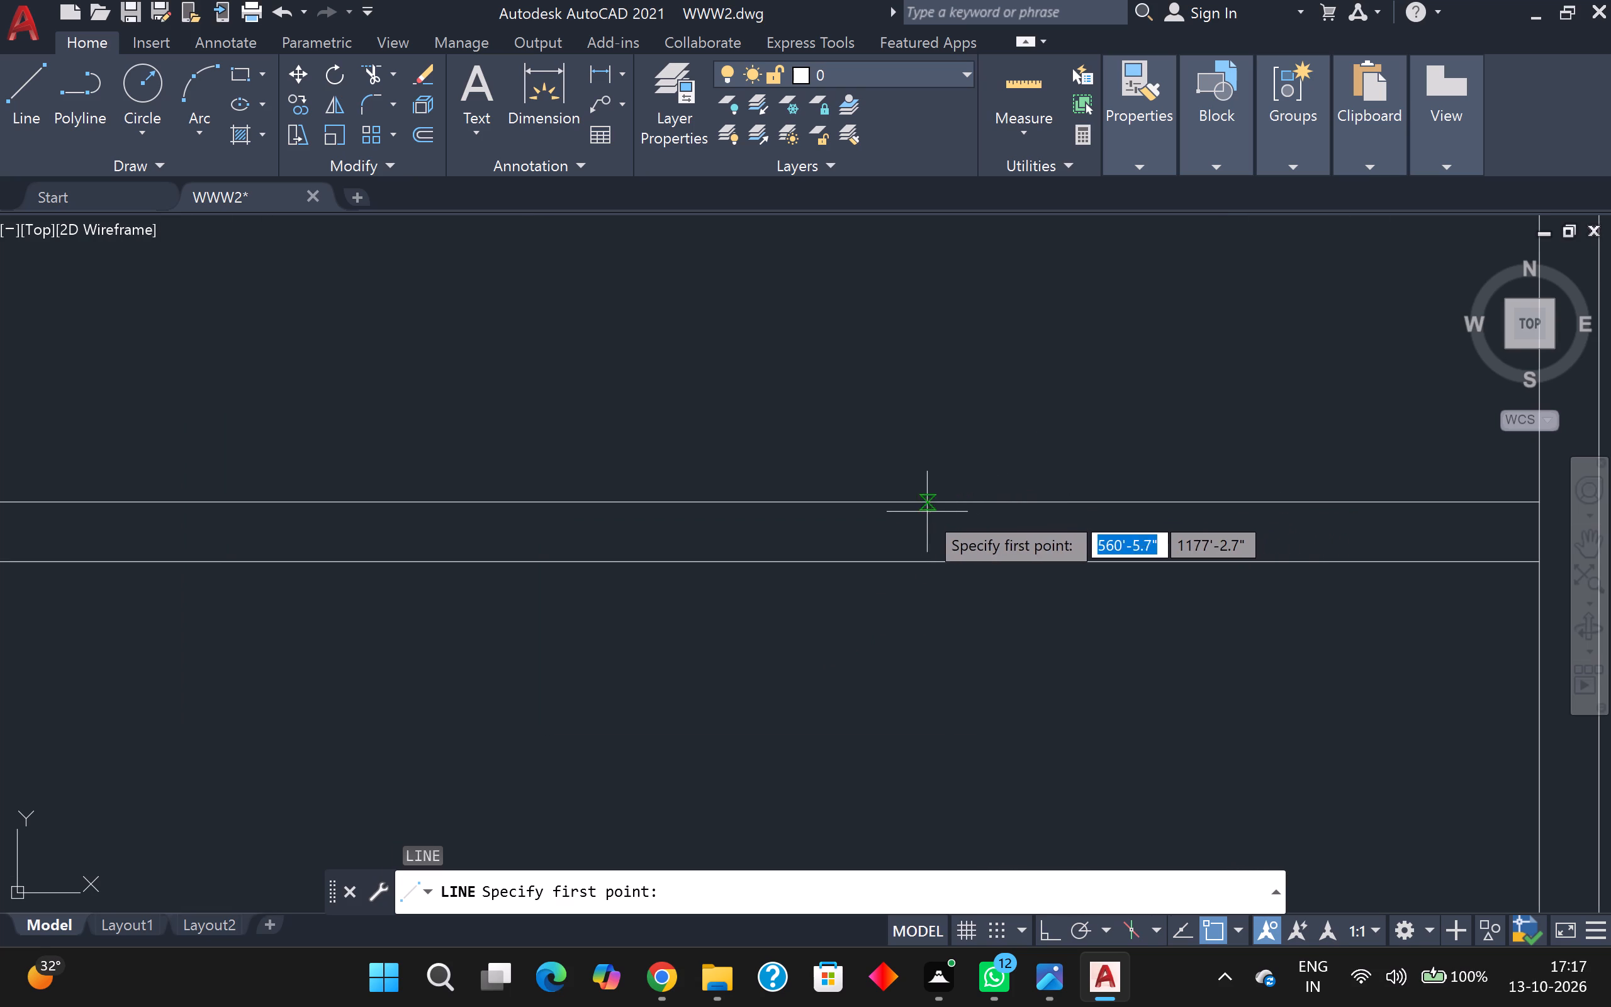
pyautogui.scroll(-2, 890, 517)
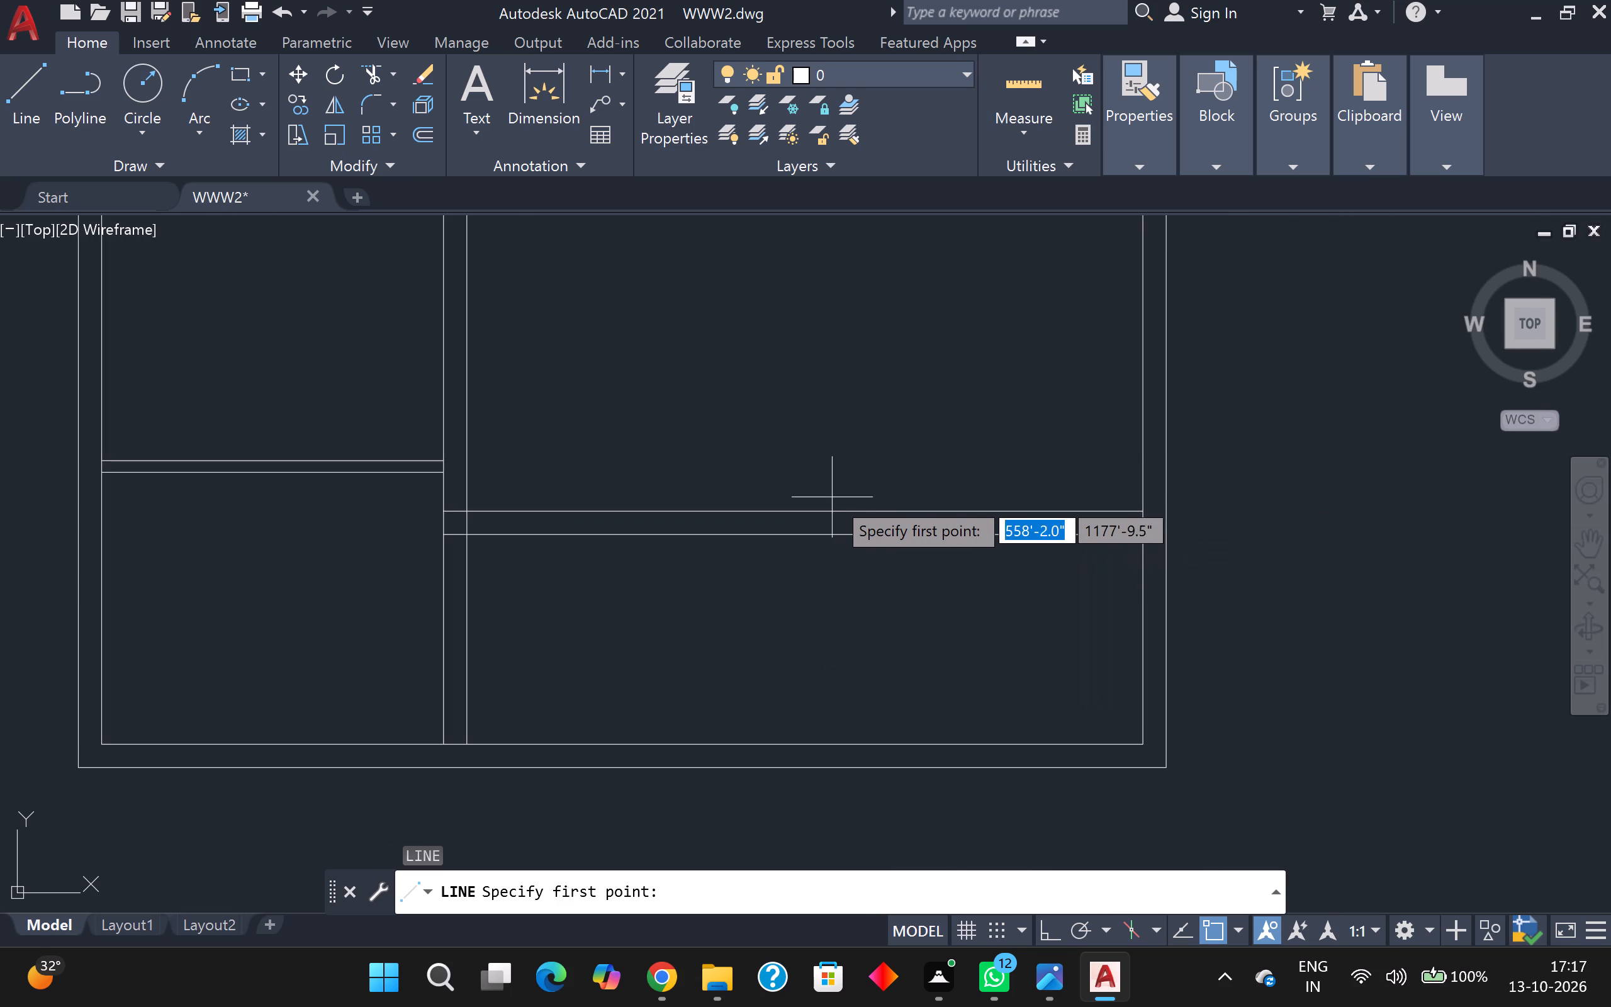
pyautogui.click(858, 508)
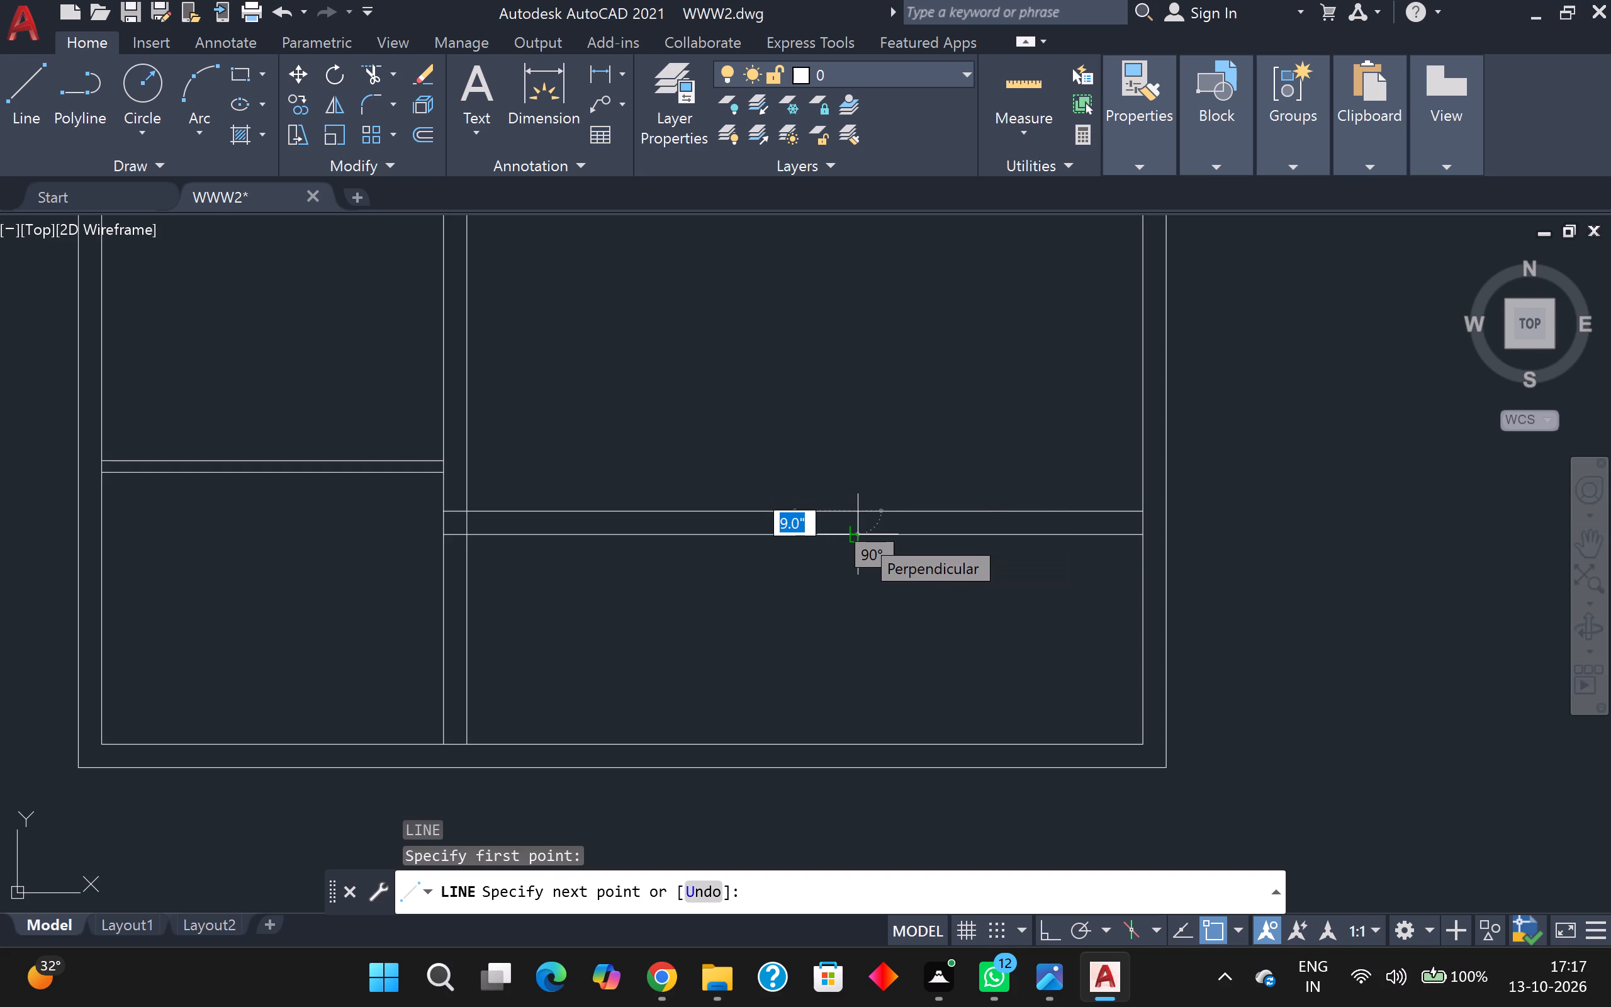
pyautogui.click(861, 535)
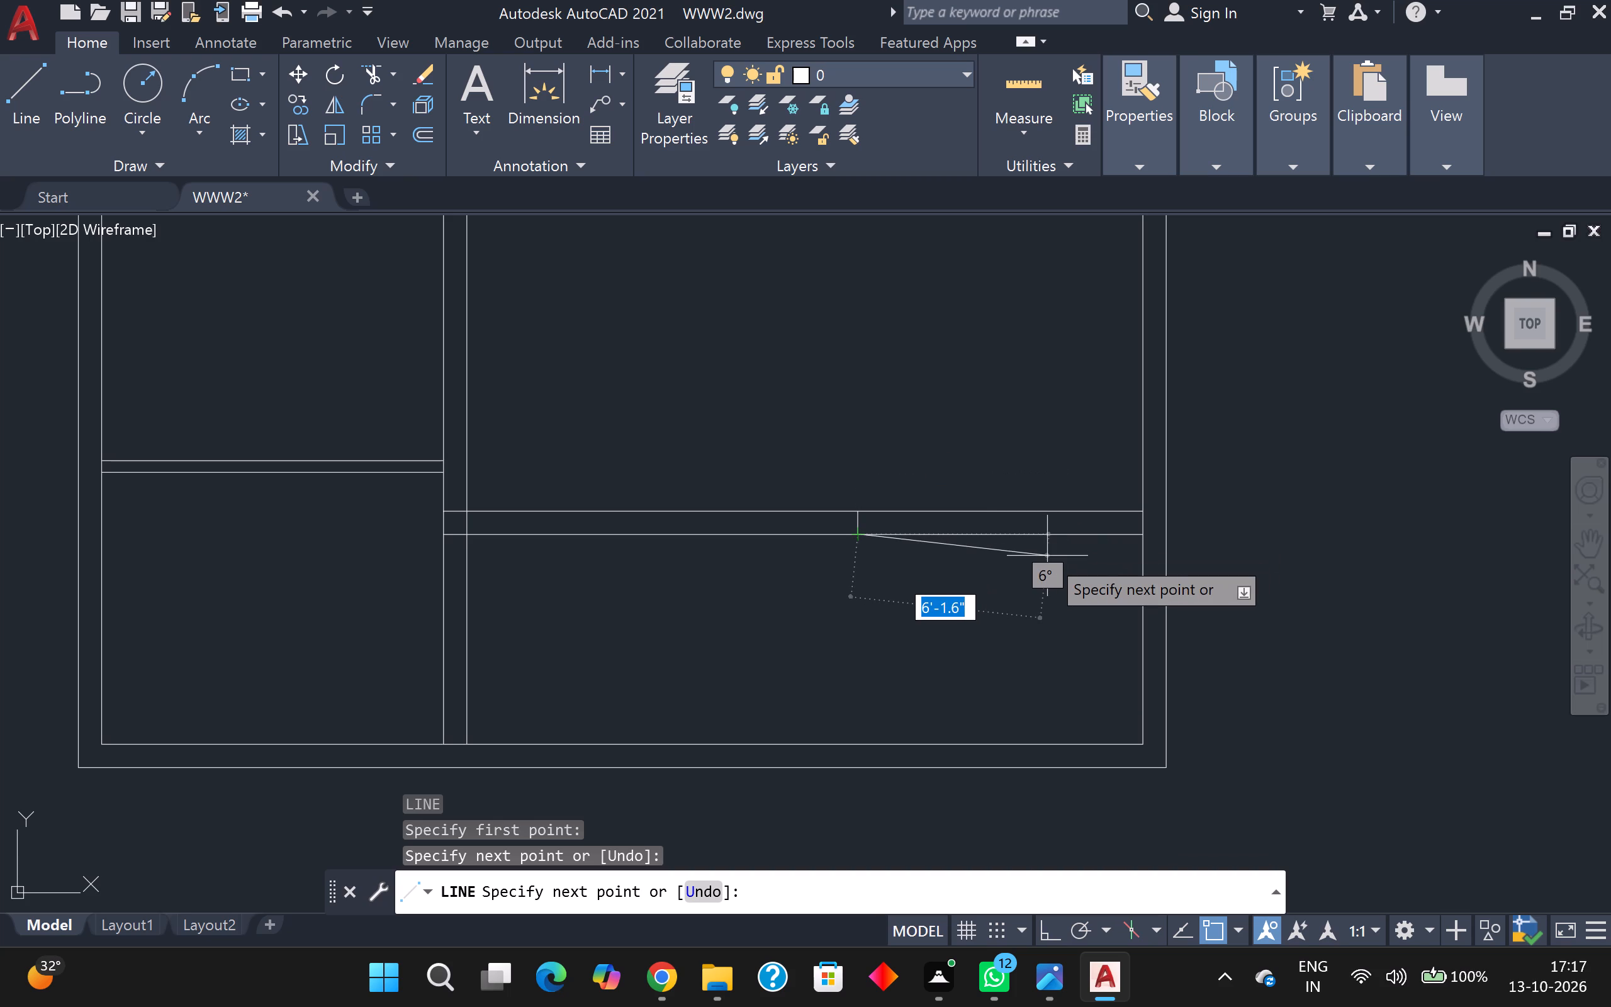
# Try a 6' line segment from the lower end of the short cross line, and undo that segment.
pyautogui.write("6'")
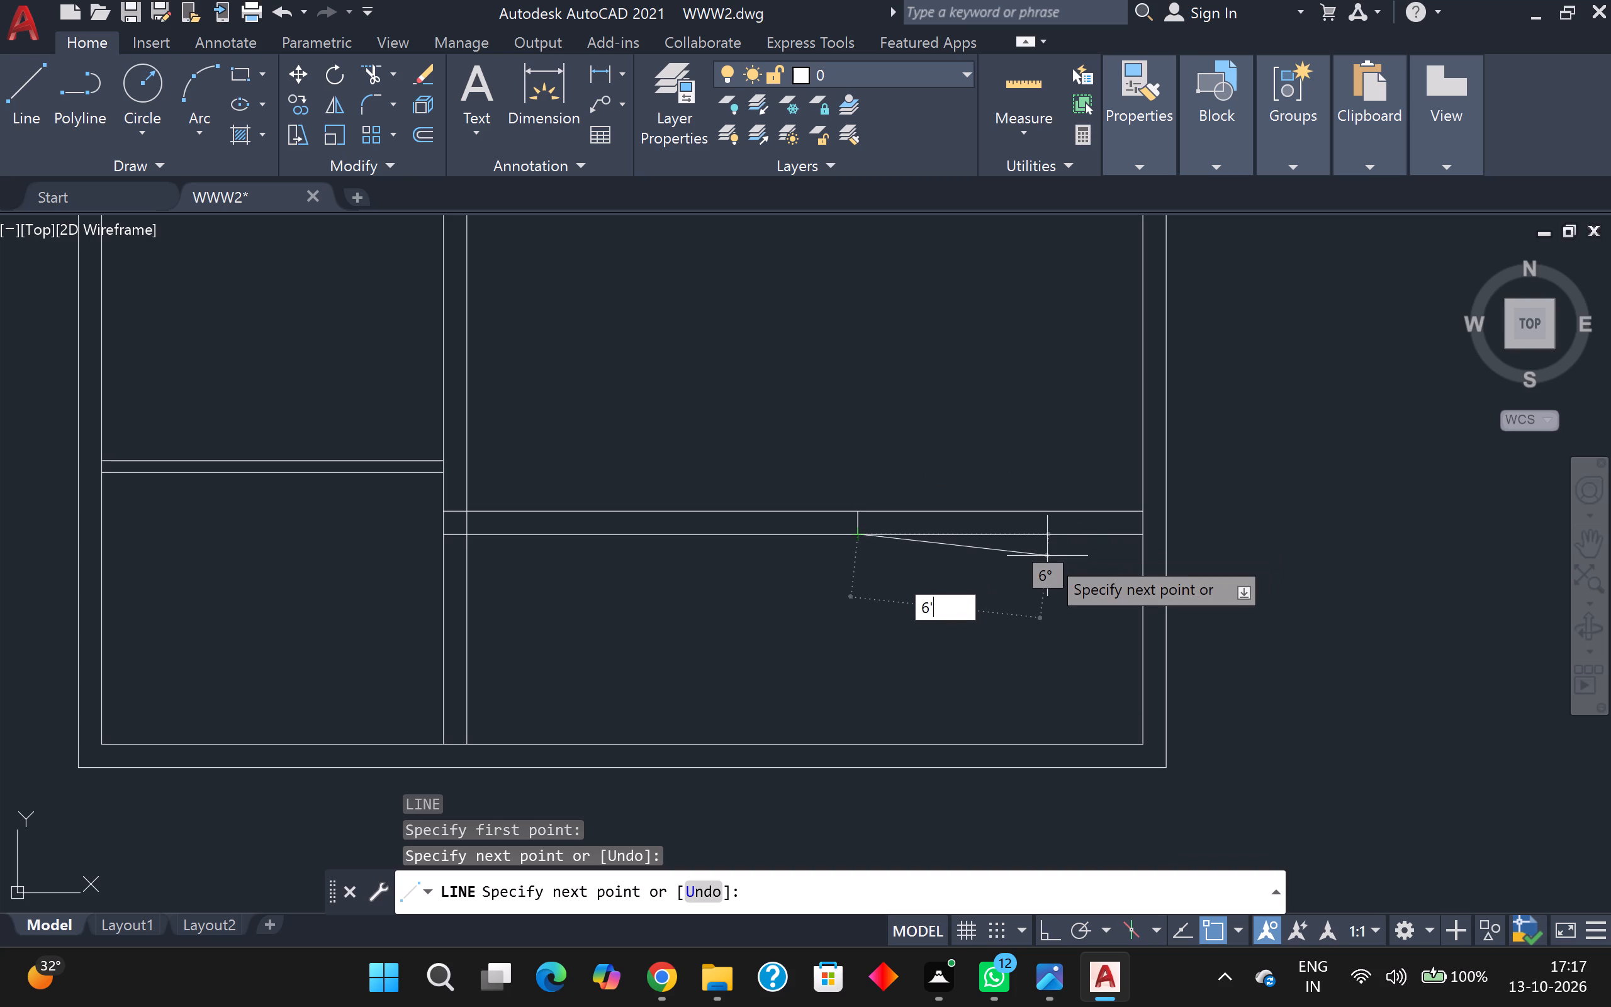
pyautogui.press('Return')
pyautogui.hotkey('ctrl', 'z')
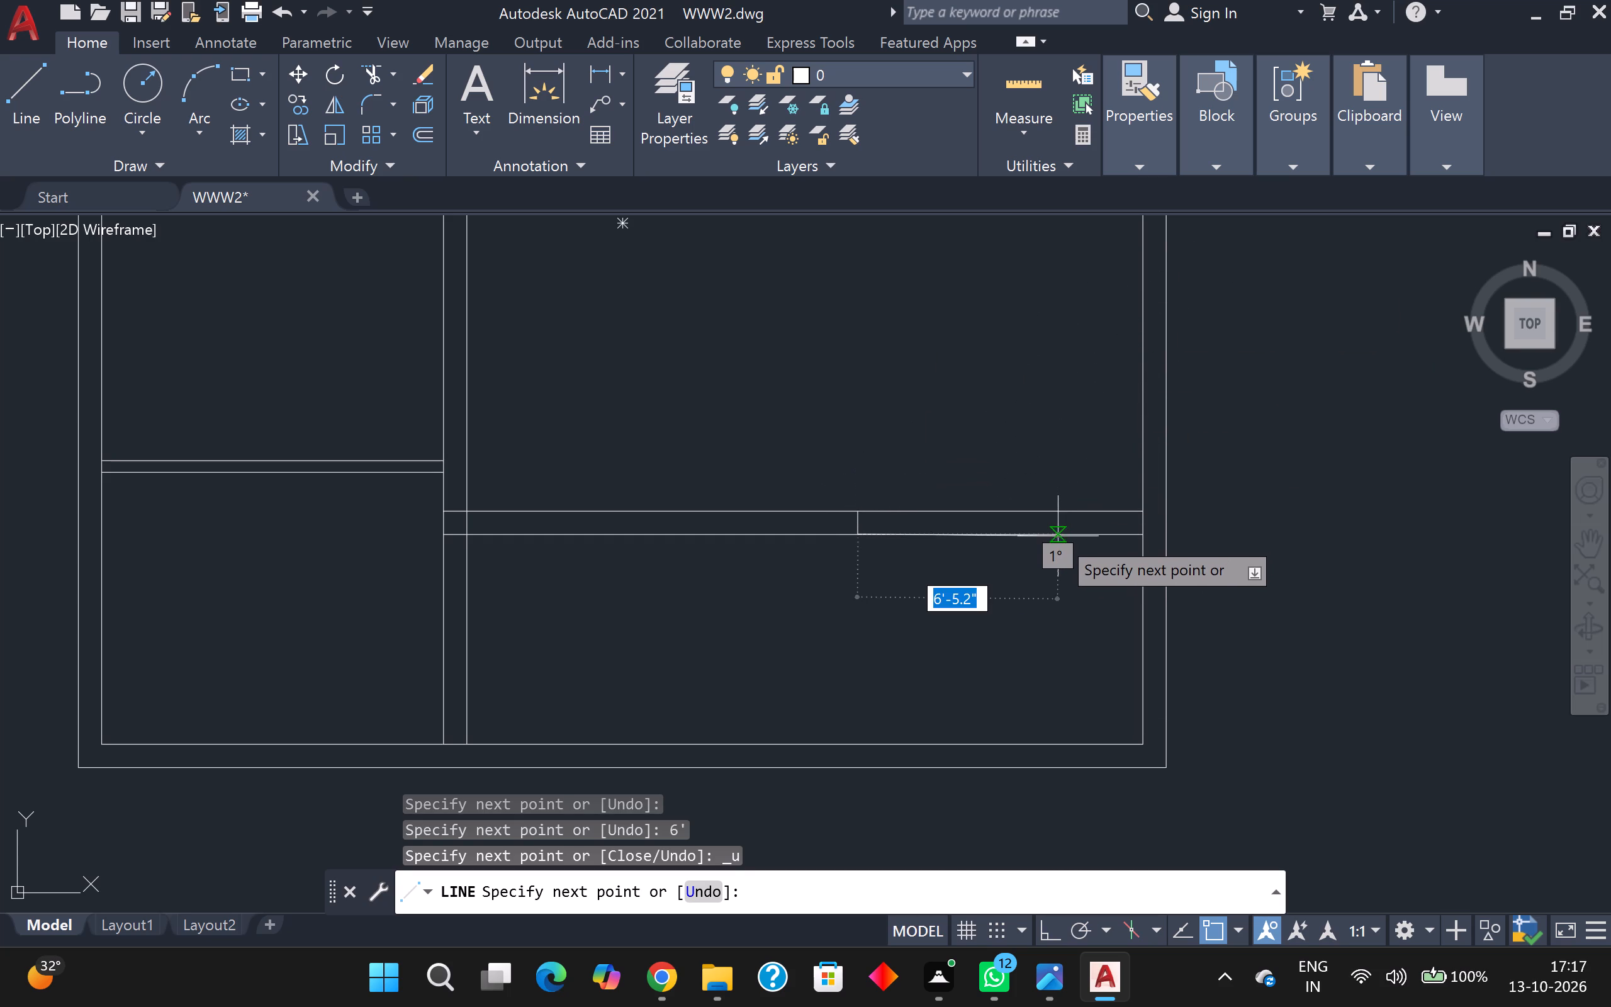
# Draw a 6' line segment from the lower end of the short cross line, along the wall's lower line toward the right exterior wall.
pyautogui.scroll(3, 1058, 537)
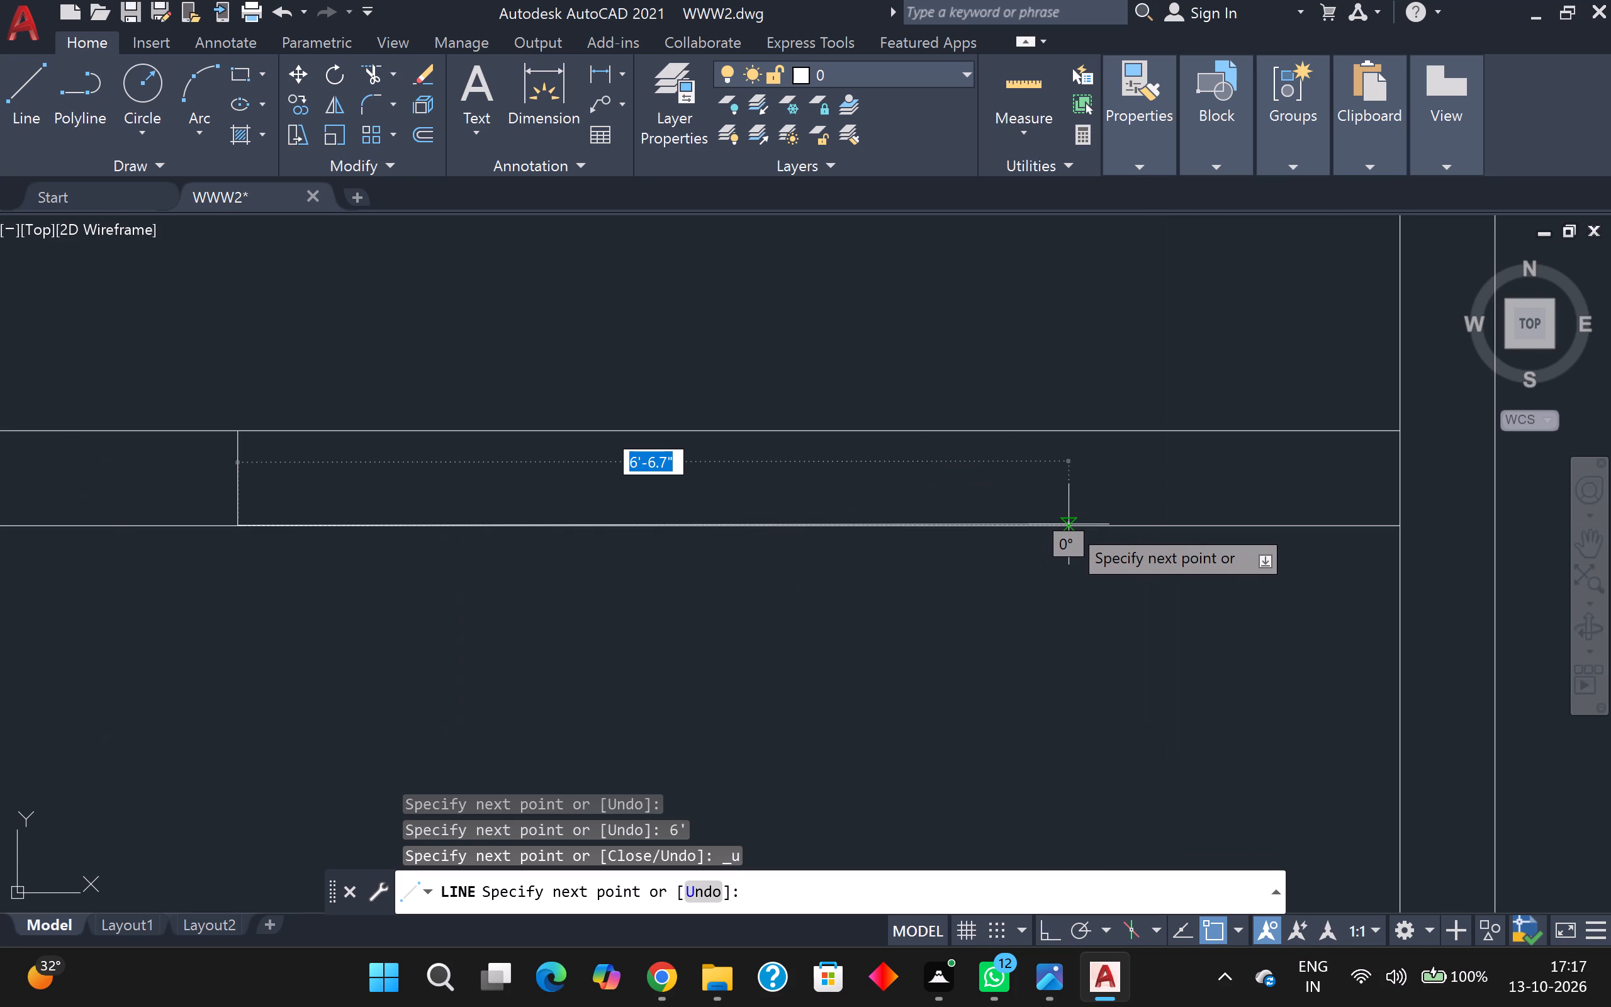
pyautogui.scroll(2, 1069, 524)
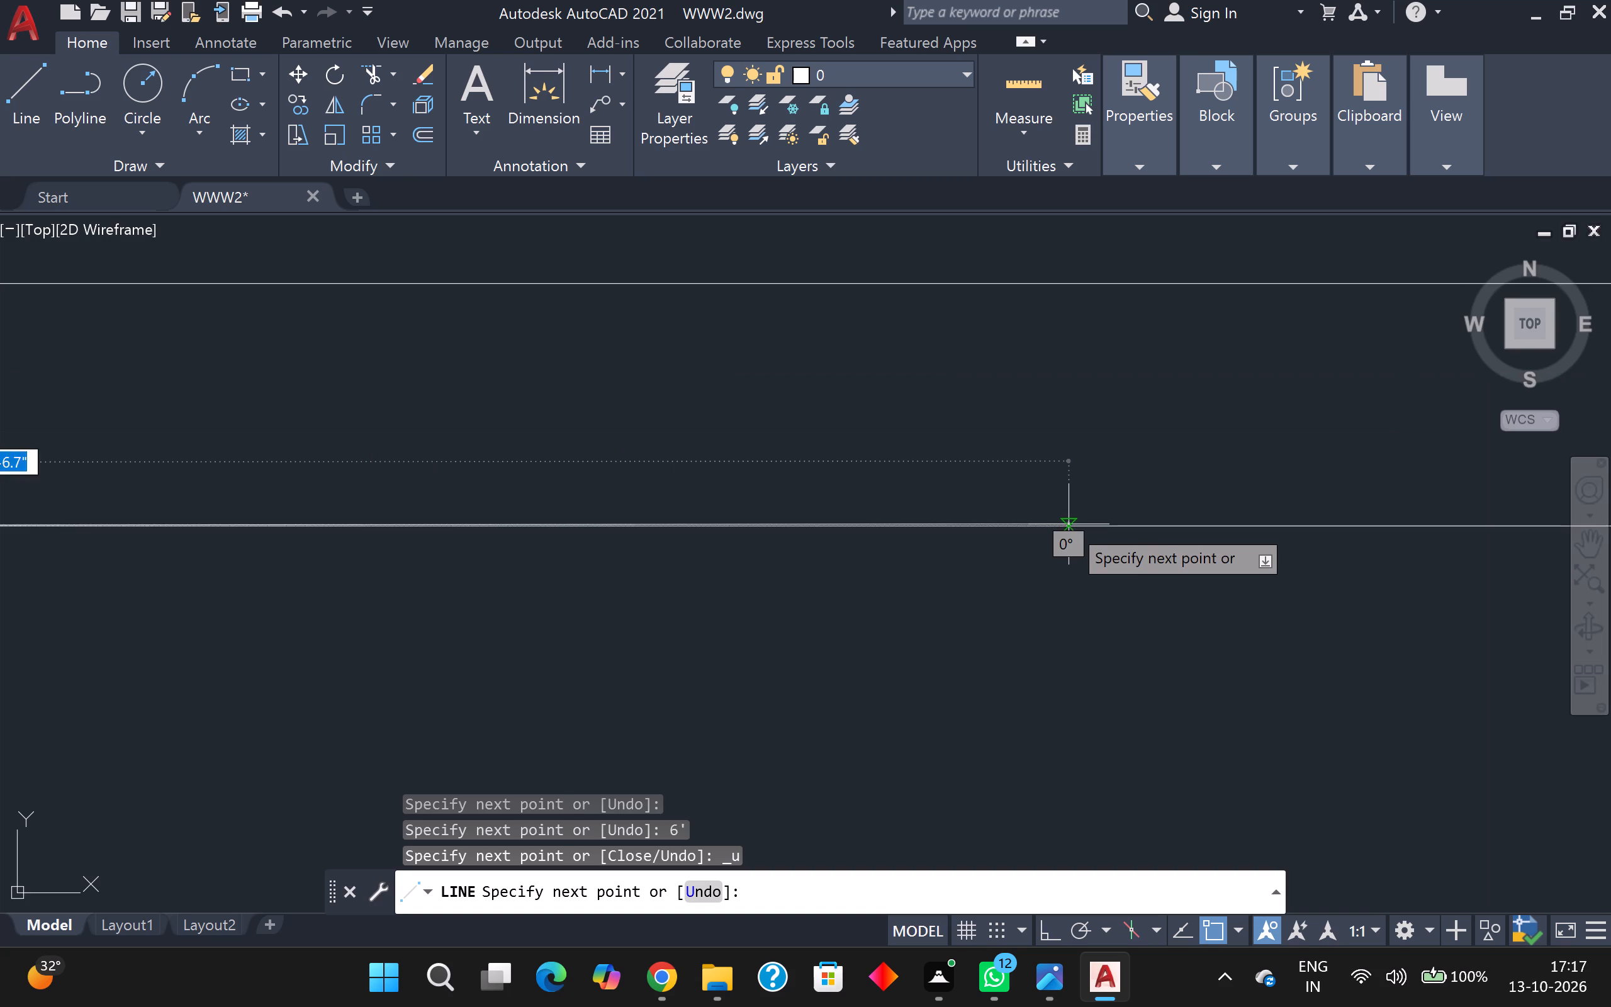
pyautogui.scroll(2, 1069, 524)
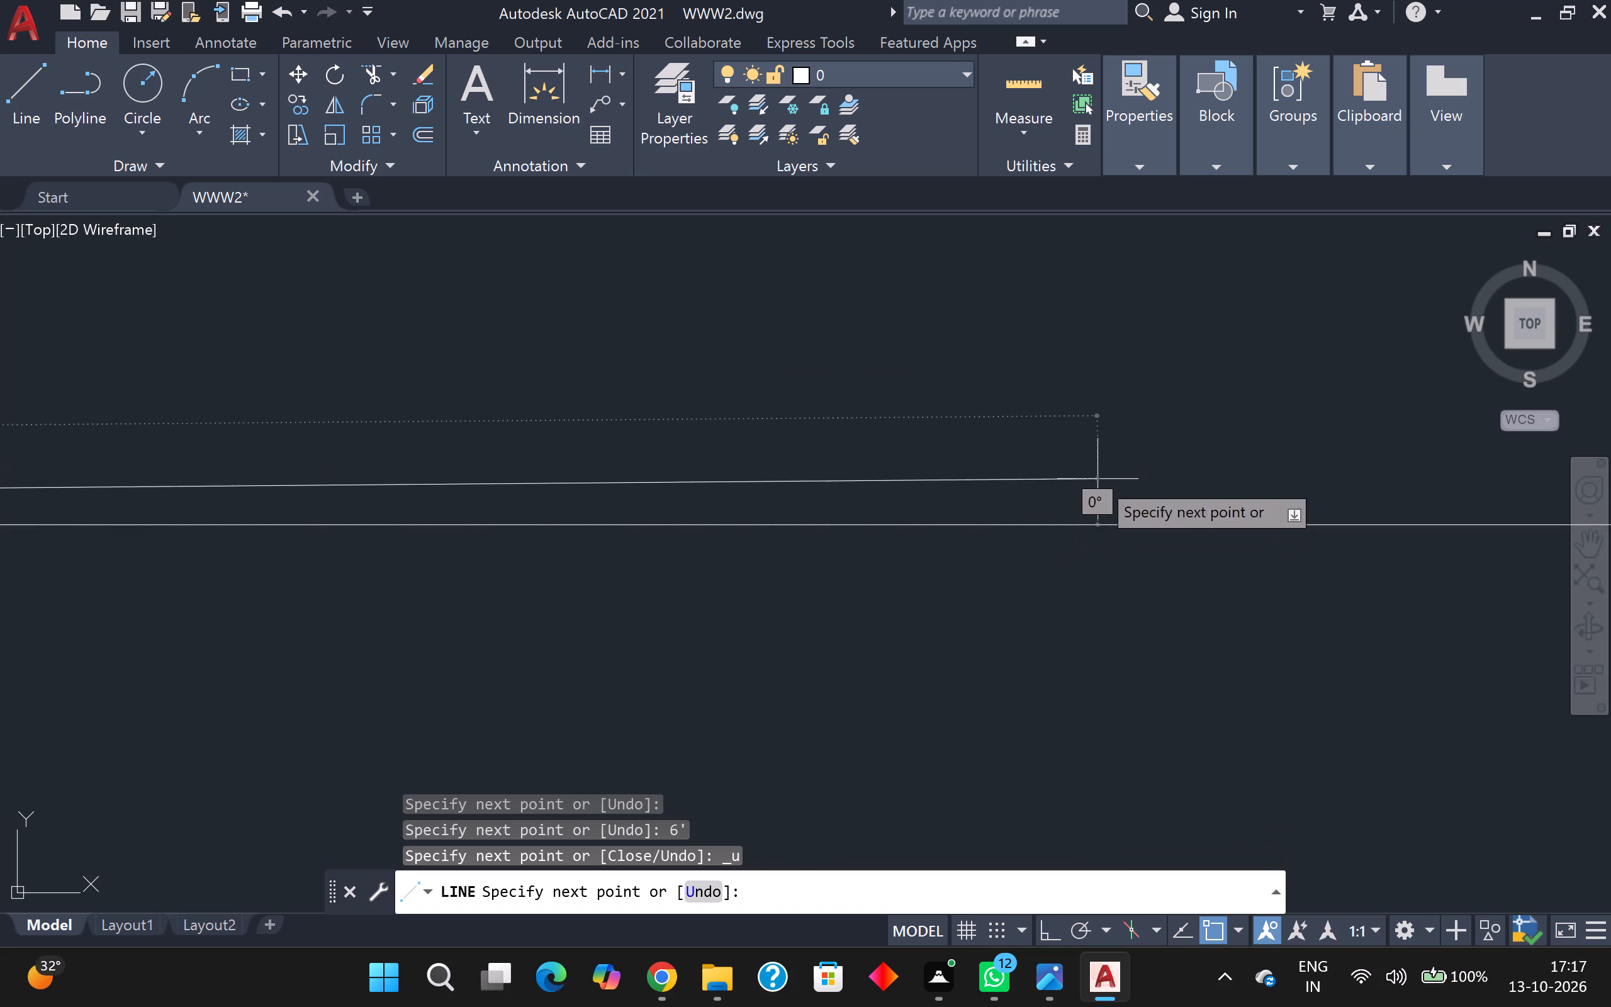
pyautogui.scroll(-3, 1089, 519)
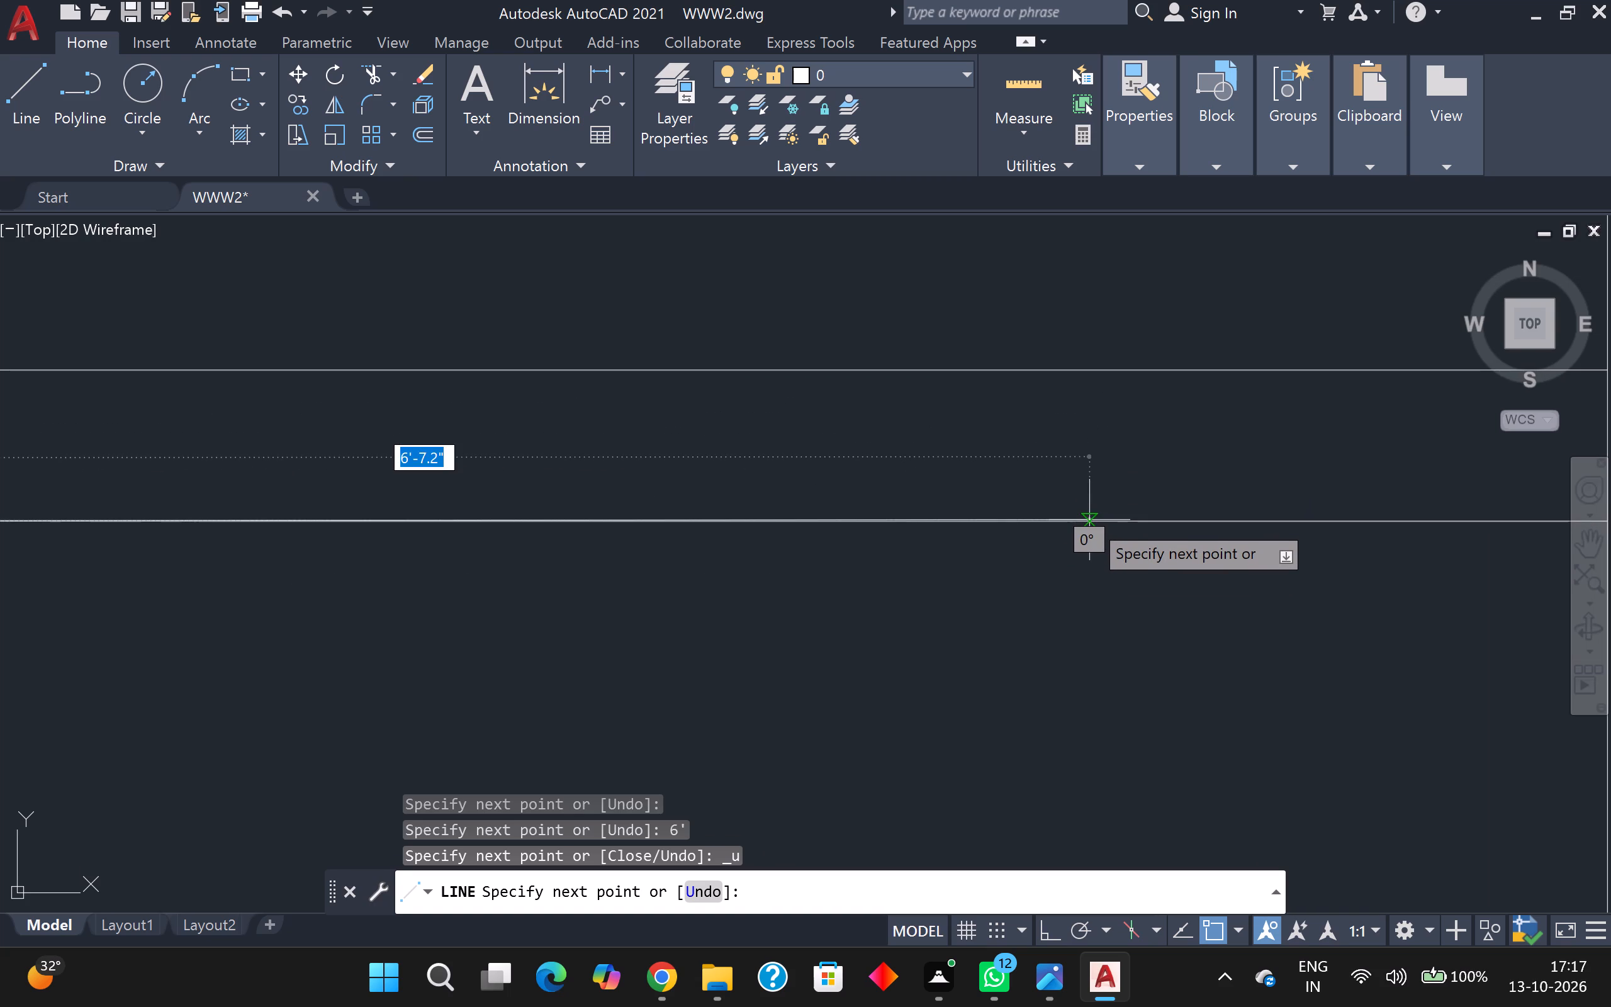
pyautogui.press('6')
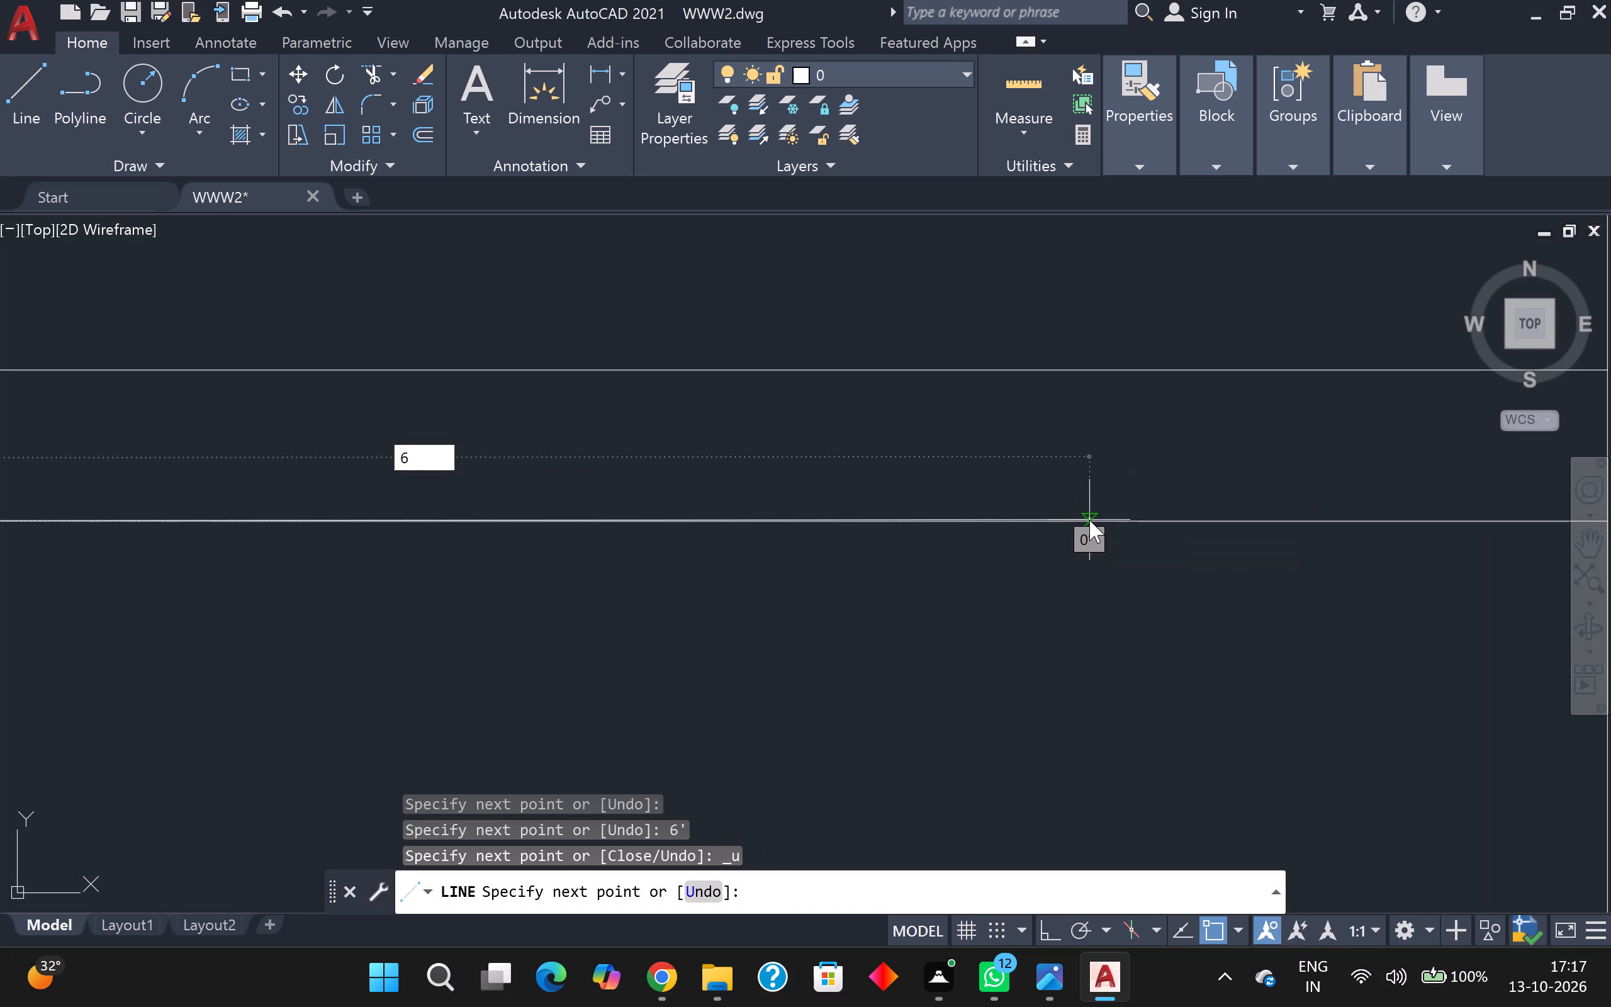
pyautogui.press("'")
pyautogui.press('Return')
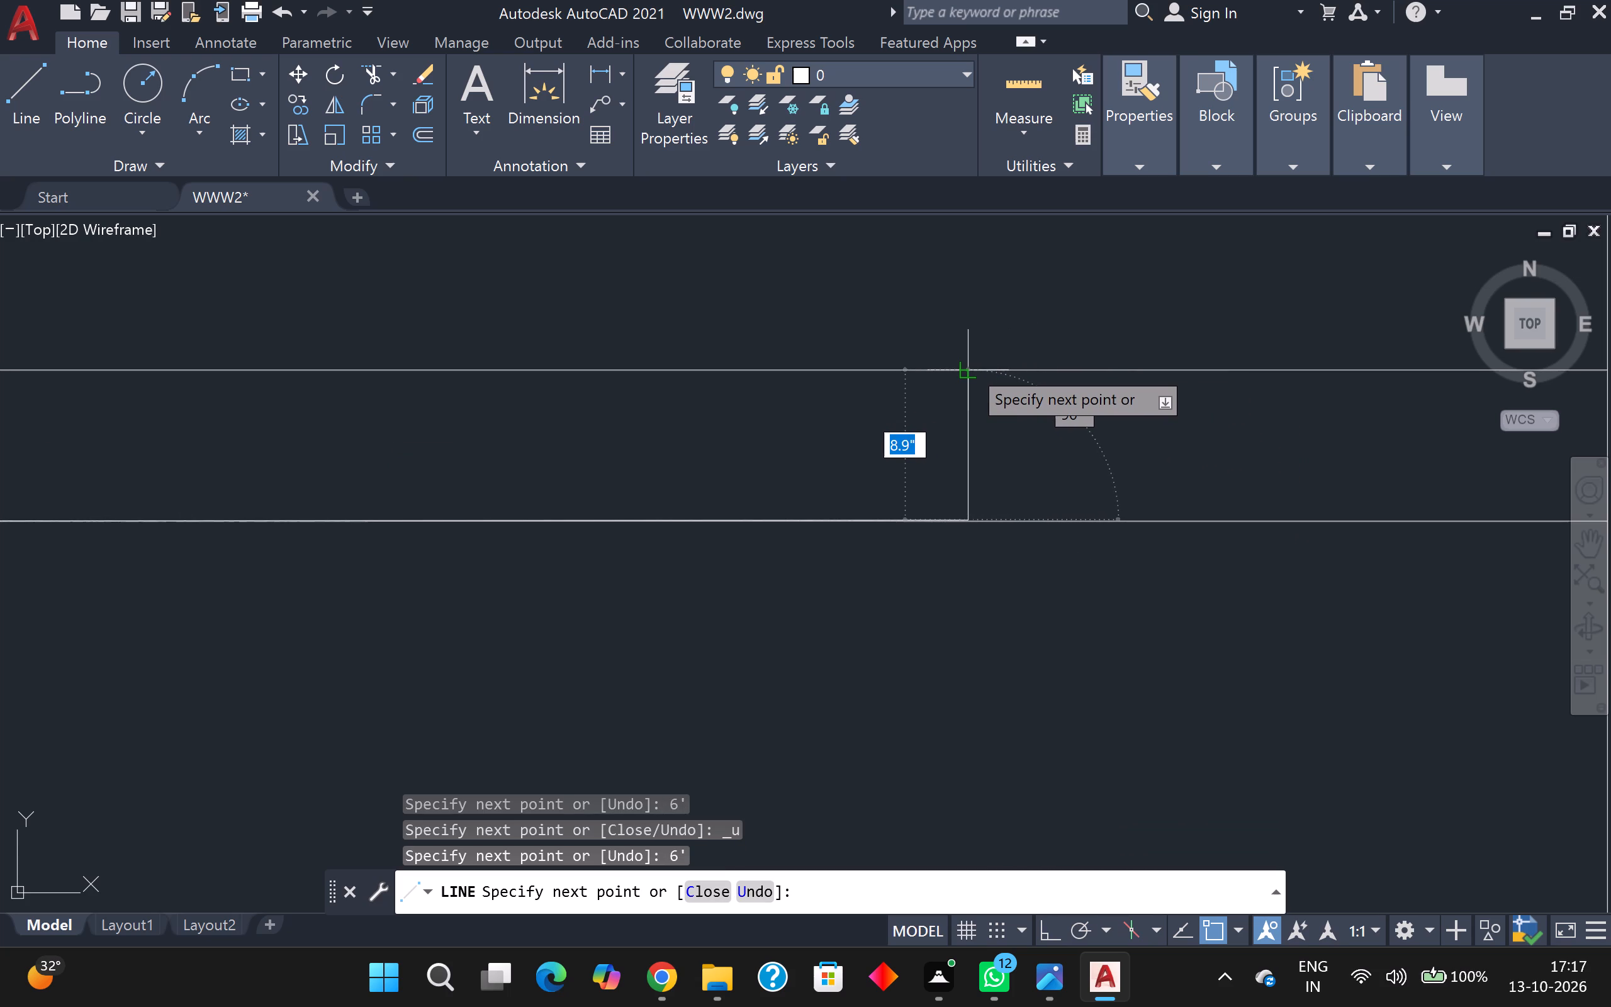
# Draw a perpendicular cross line from the end of the 6' segment to the wall's upper line, and end Line.
pyautogui.scroll(4, 968, 366)
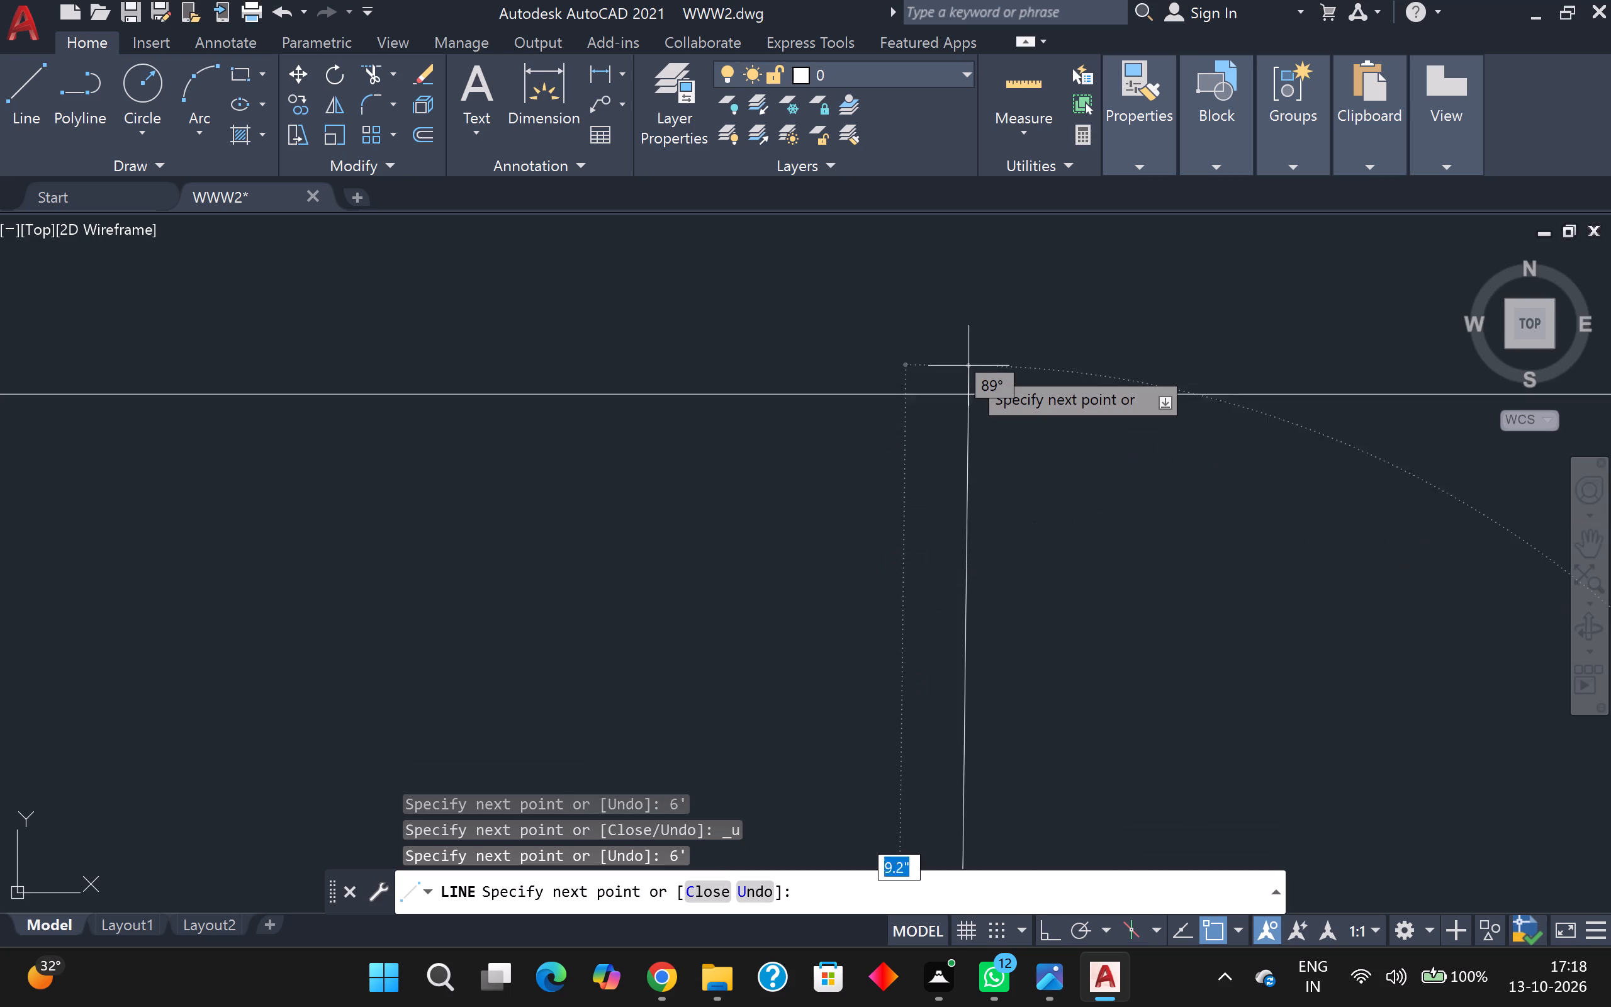
pyautogui.scroll(1, 968, 366)
pyautogui.click(953, 410)
pyautogui.scroll(-3, 954, 408)
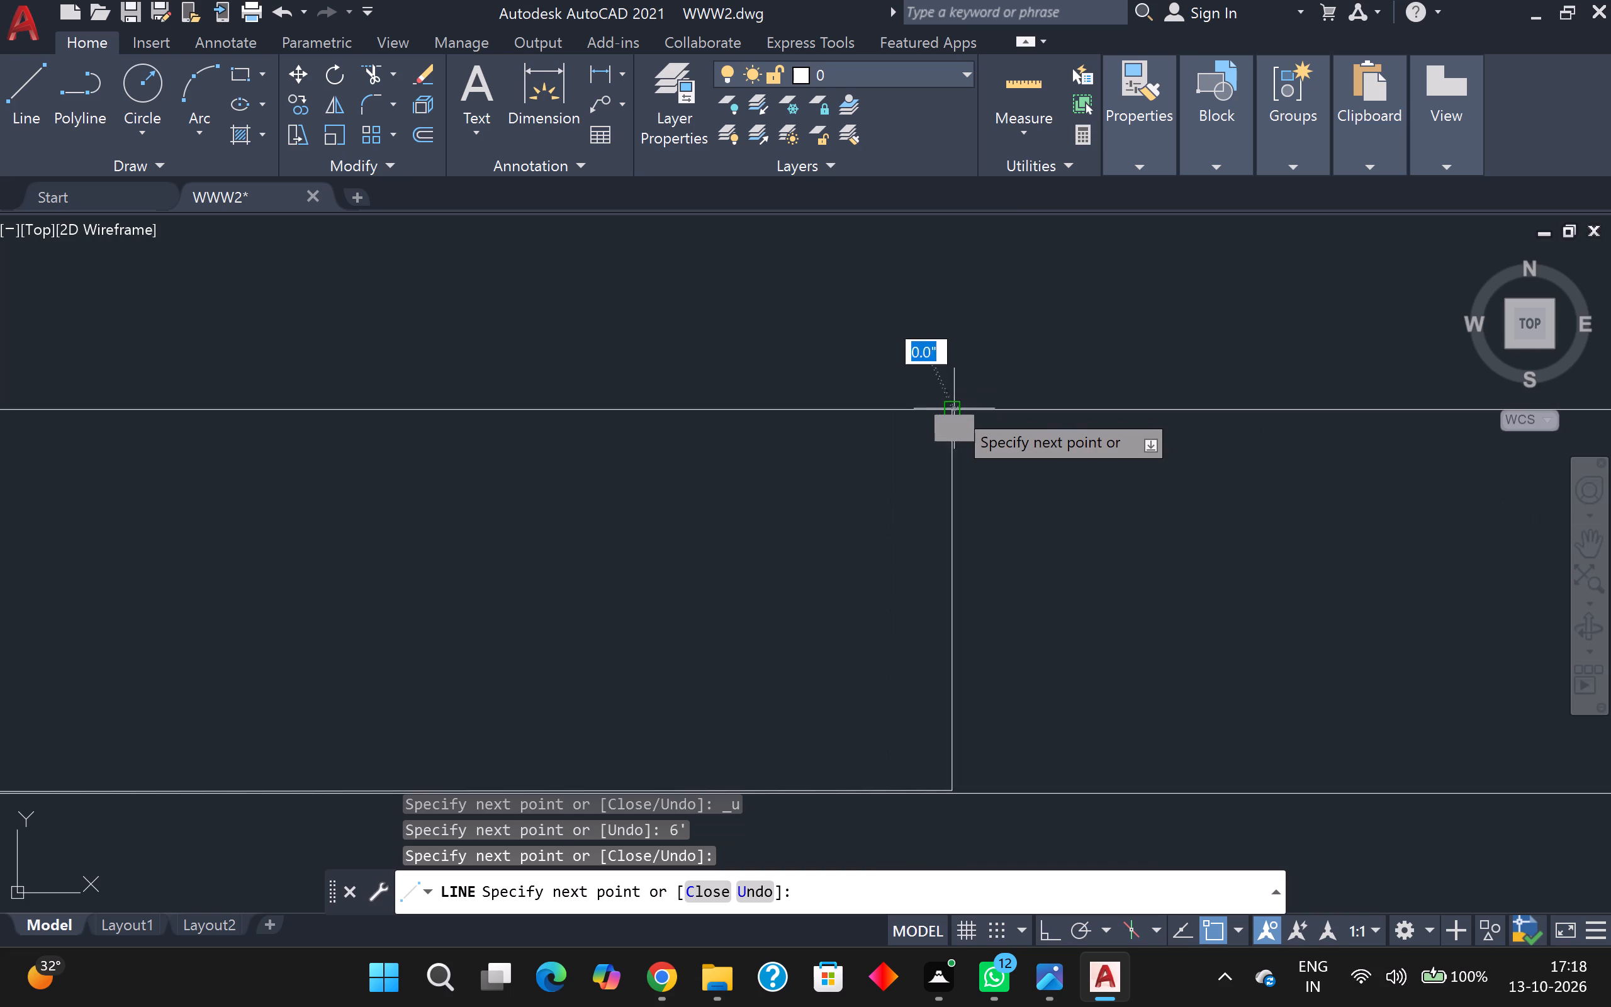
pyautogui.press('Escape')
# Offset the 6' line between the two cross lines 10" downward into the bottom-right room.
pyautogui.scroll(-5, 954, 408)
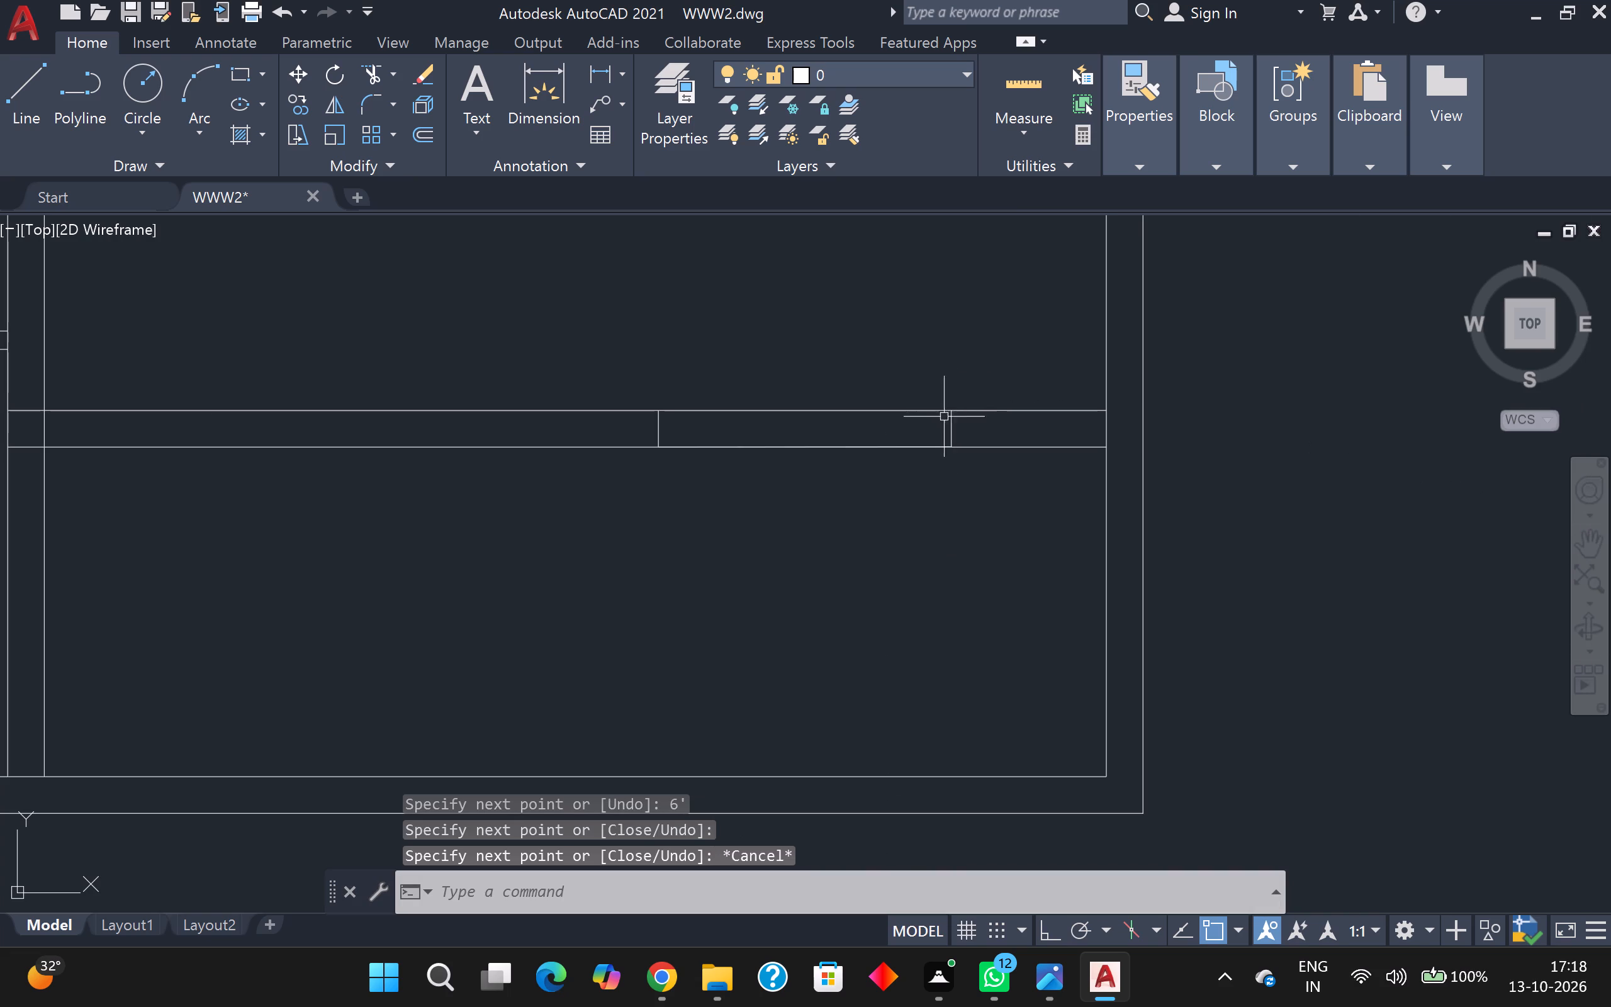
pyautogui.scroll(-2, 794, 583)
pyautogui.moveTo(793, 575); pyautogui.dragTo(797, 551, button='middle')
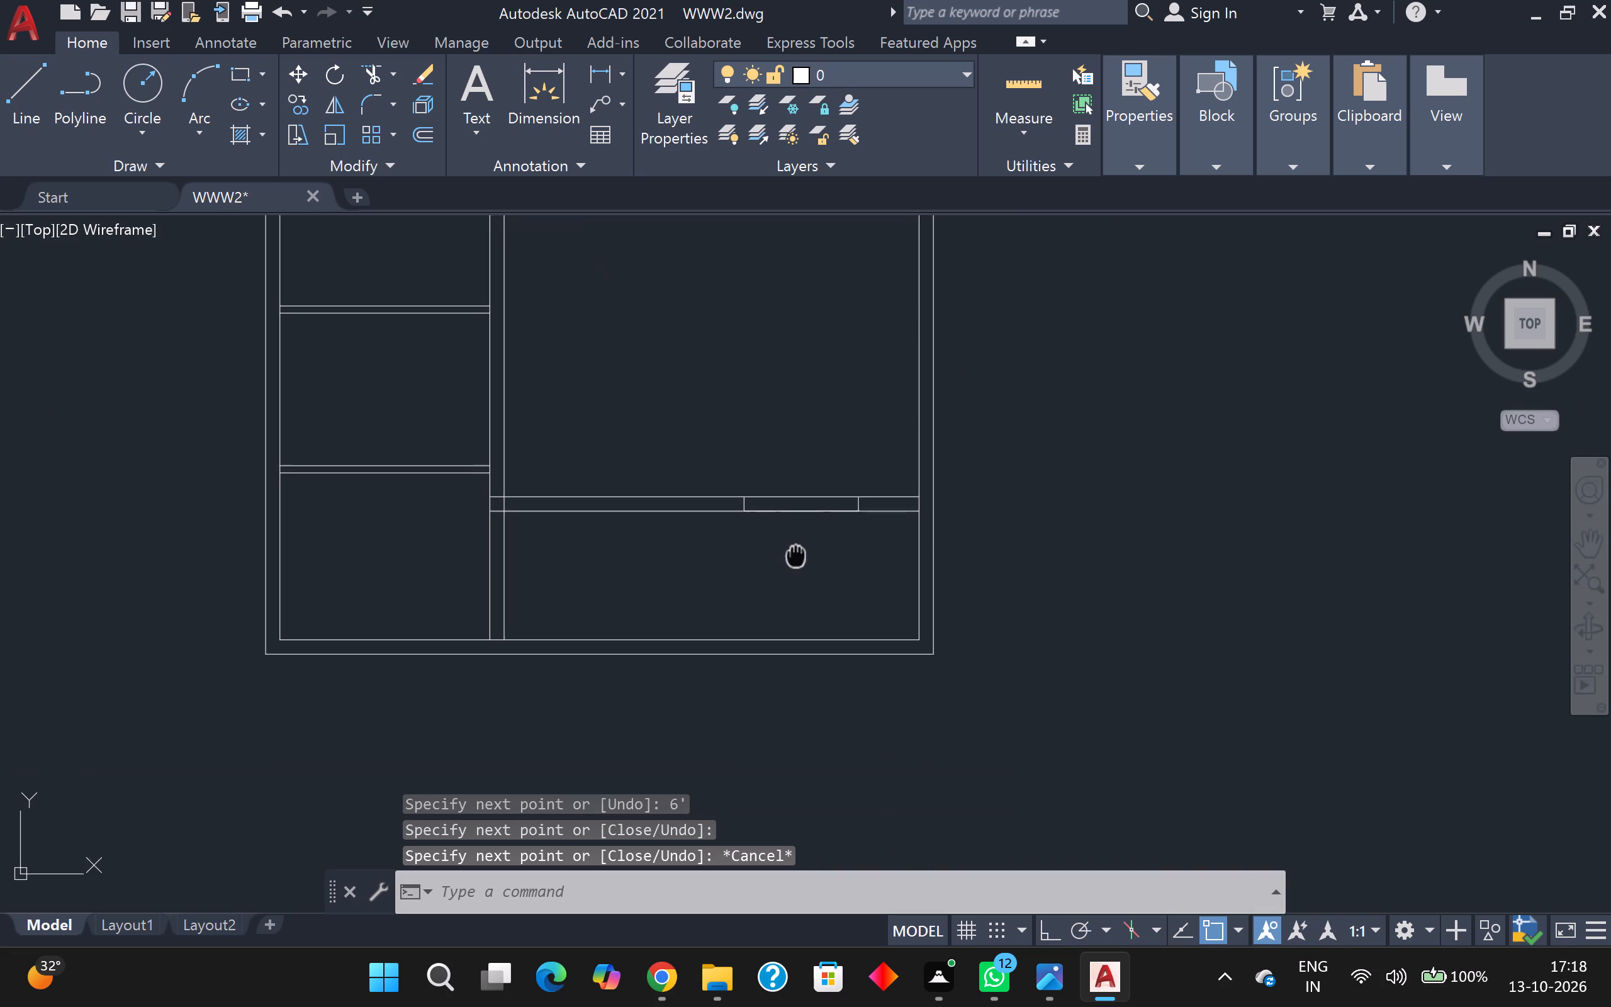
pyautogui.moveTo(797, 551); pyautogui.dragTo(804, 536, button='middle')
pyautogui.scroll(3, 804, 536)
pyautogui.moveTo(804, 525); pyautogui.dragTo(803, 554, button='middle')
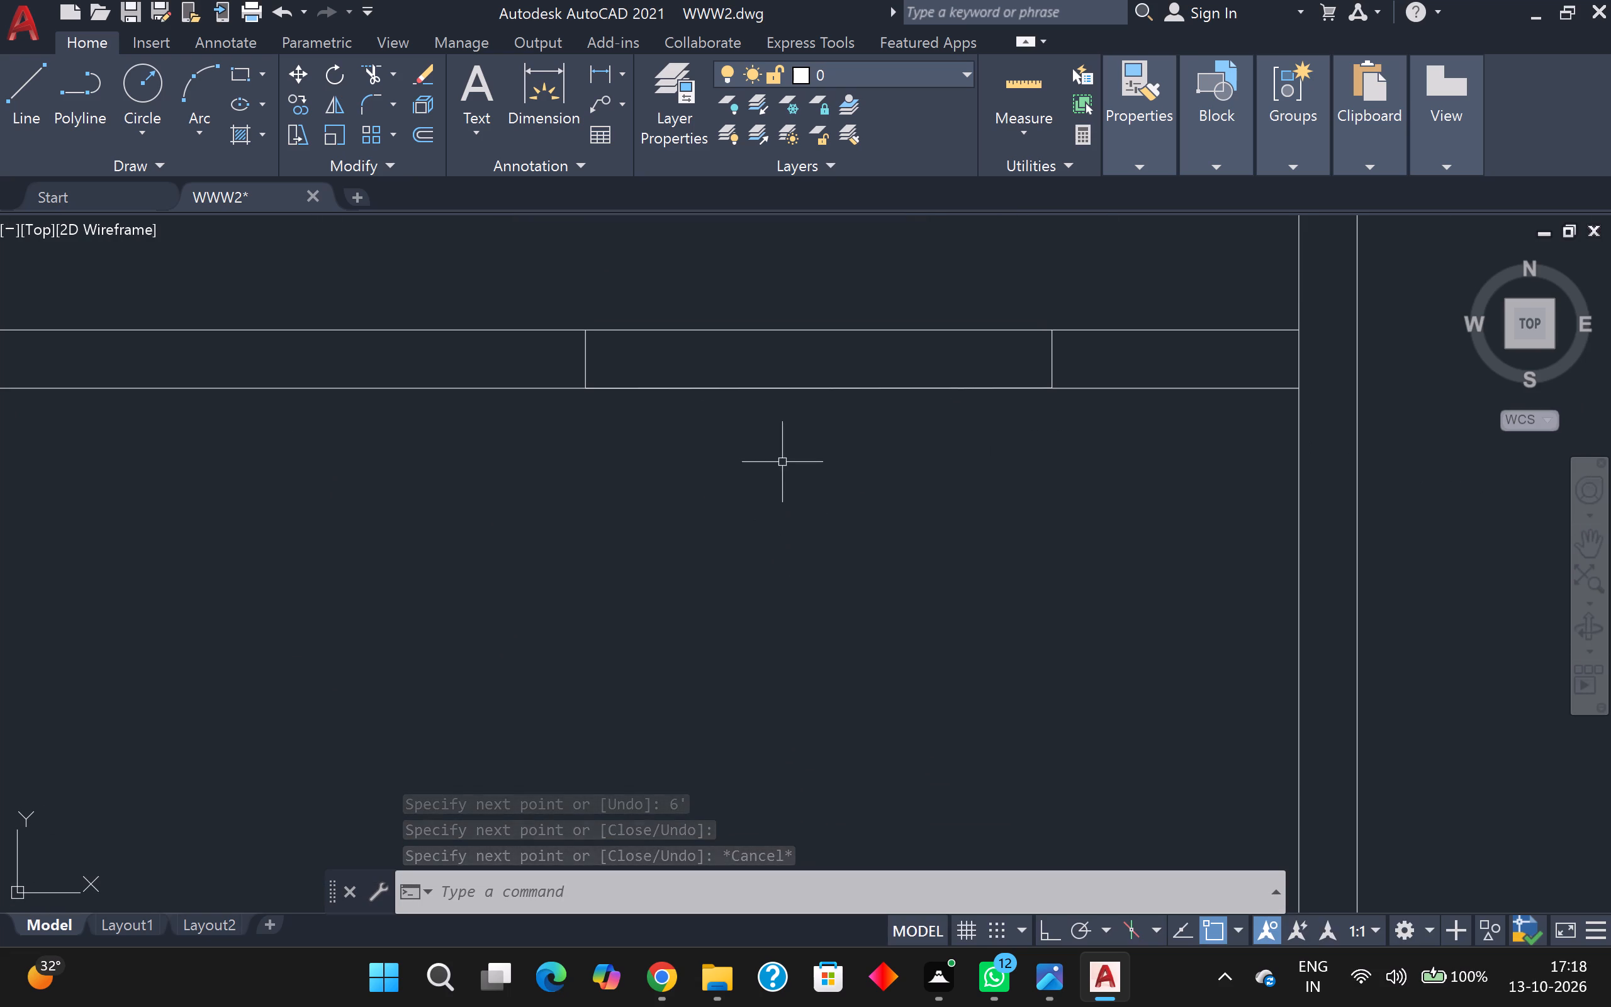
pyautogui.scroll(1, 785, 408)
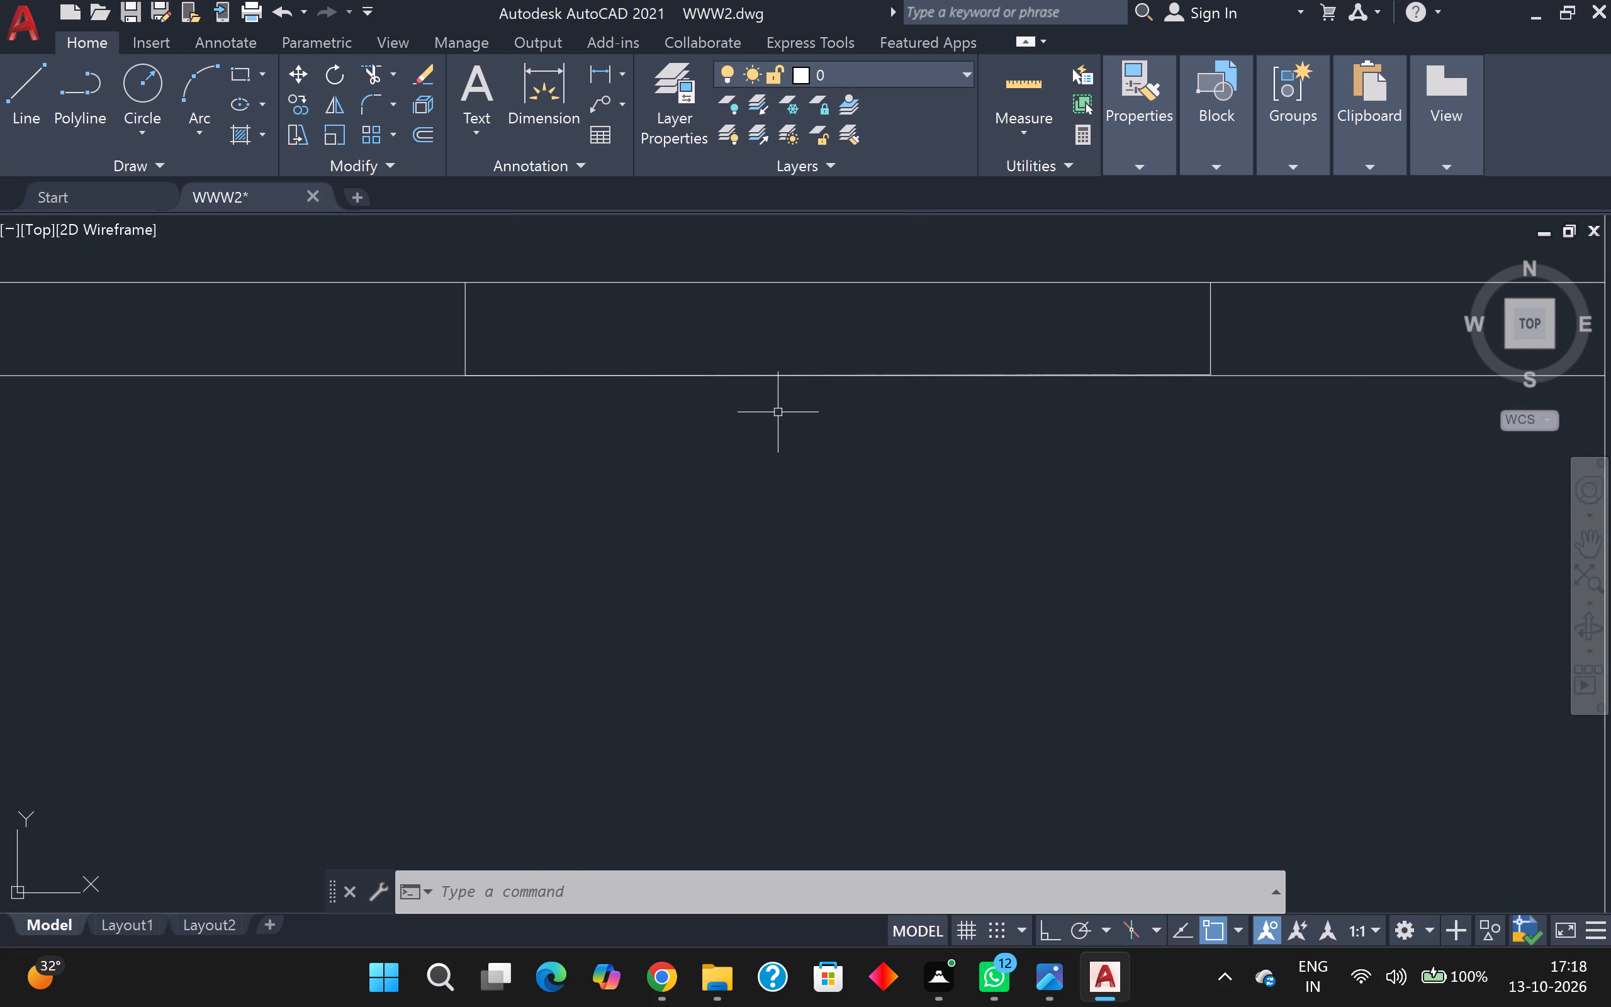
pyautogui.write('O]\\')
pyautogui.press('Escape')
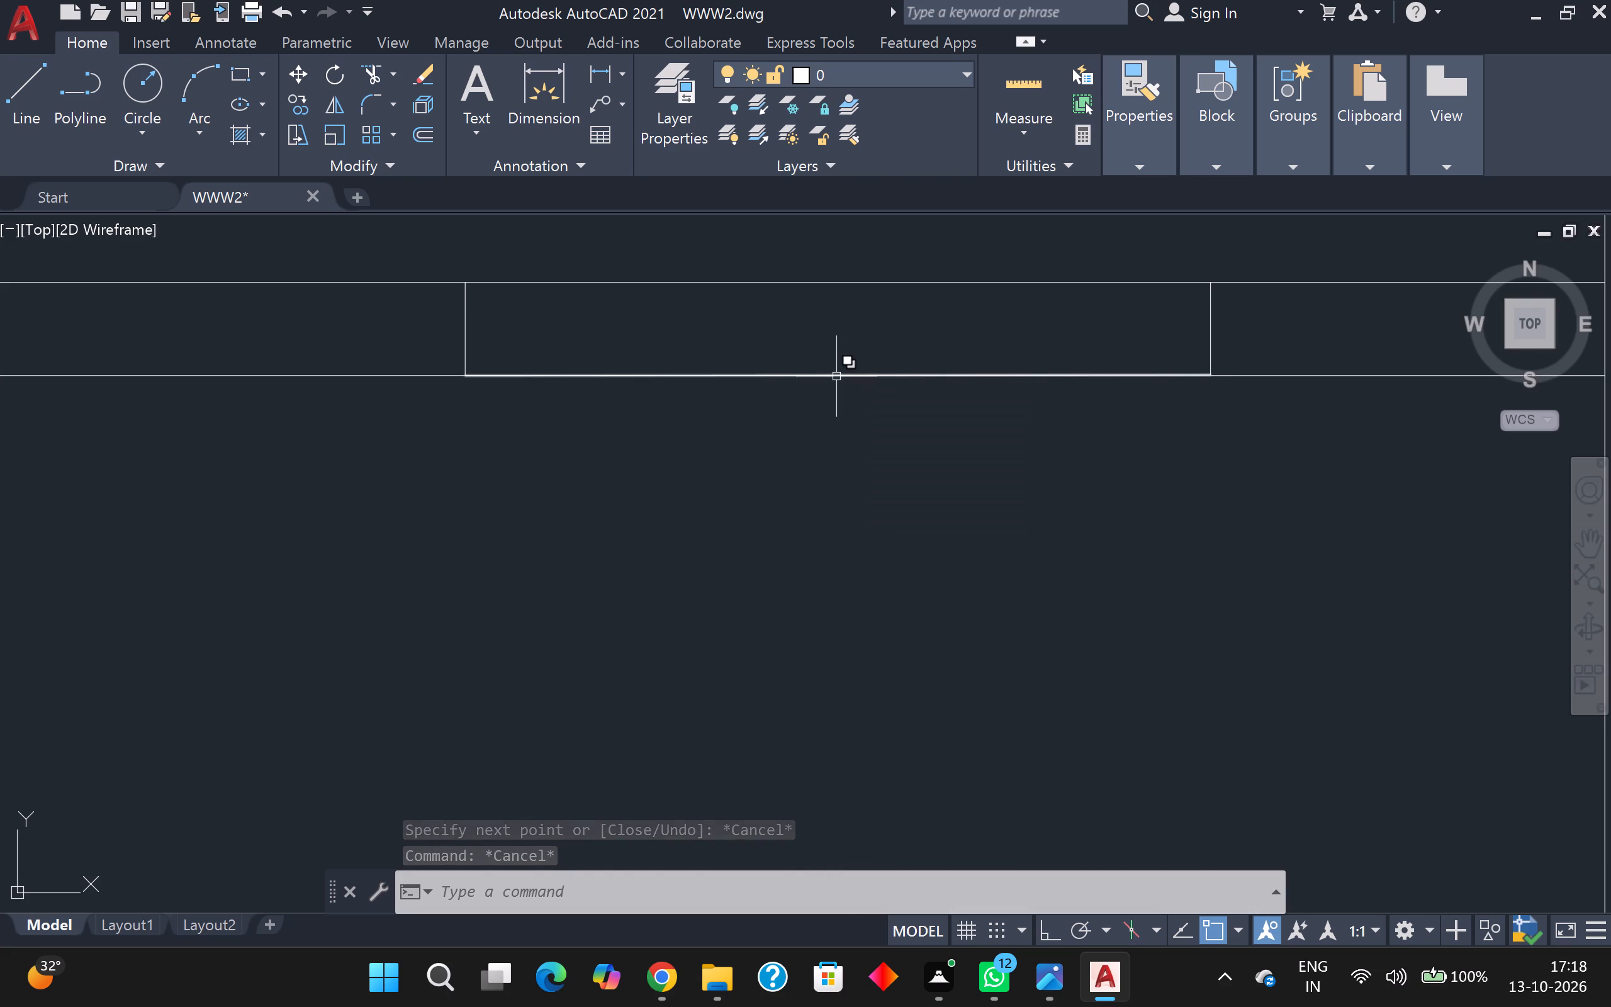
pyautogui.press('o')
pyautogui.press('Return')
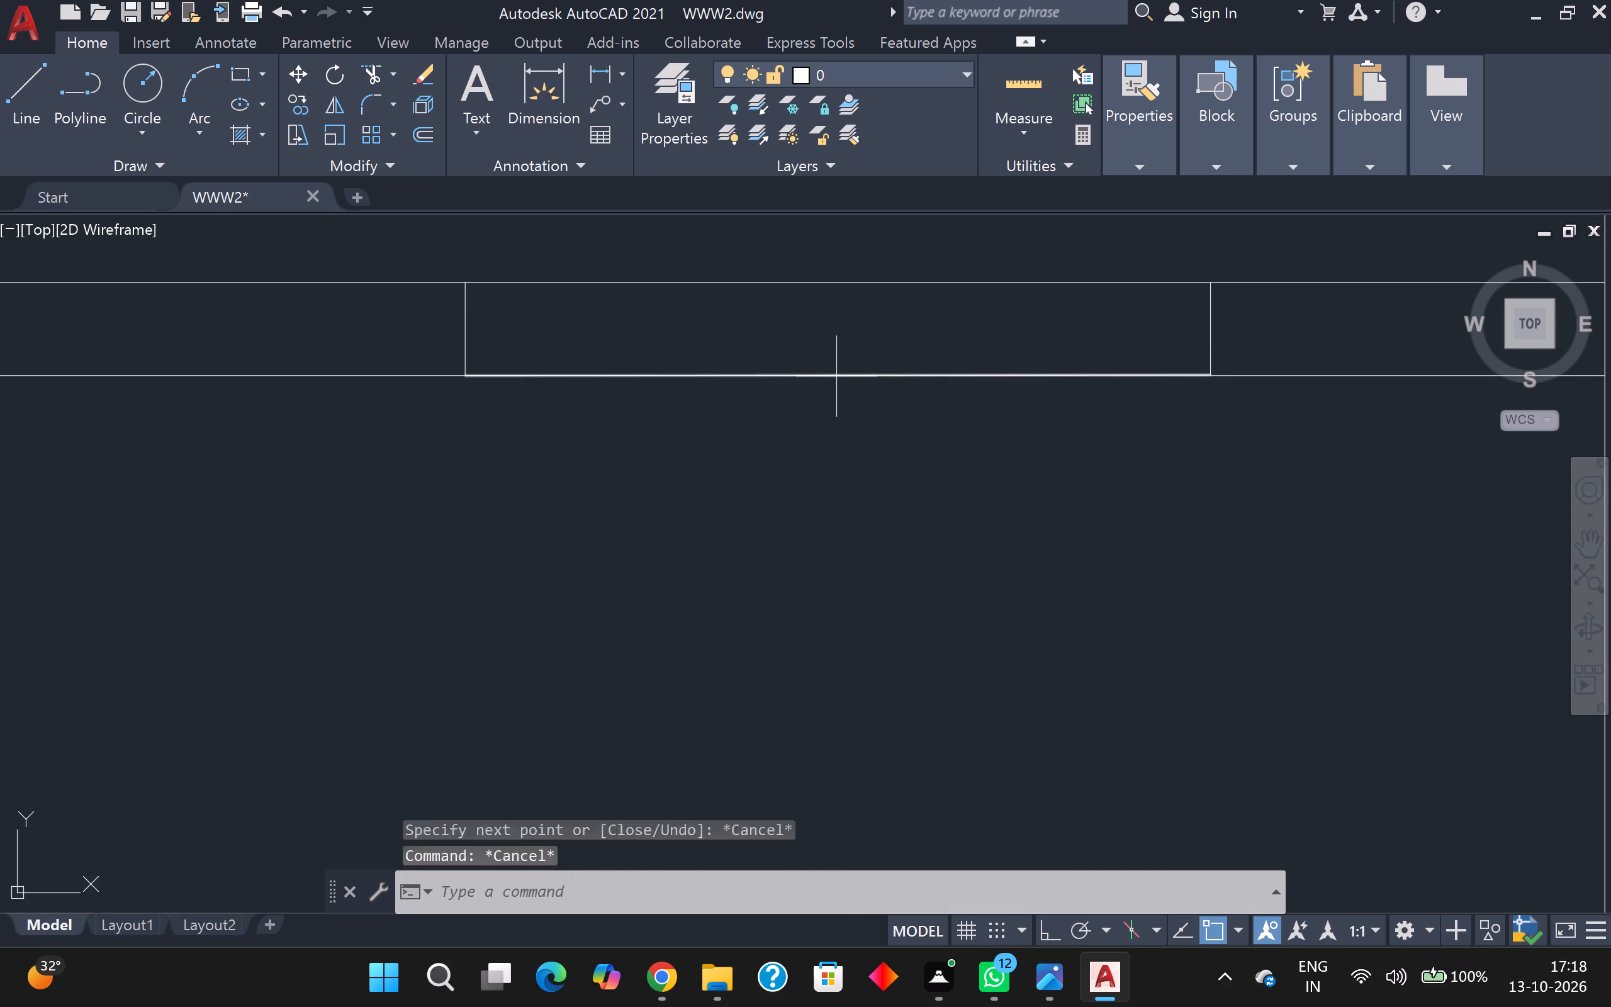
pyautogui.click(836, 376)
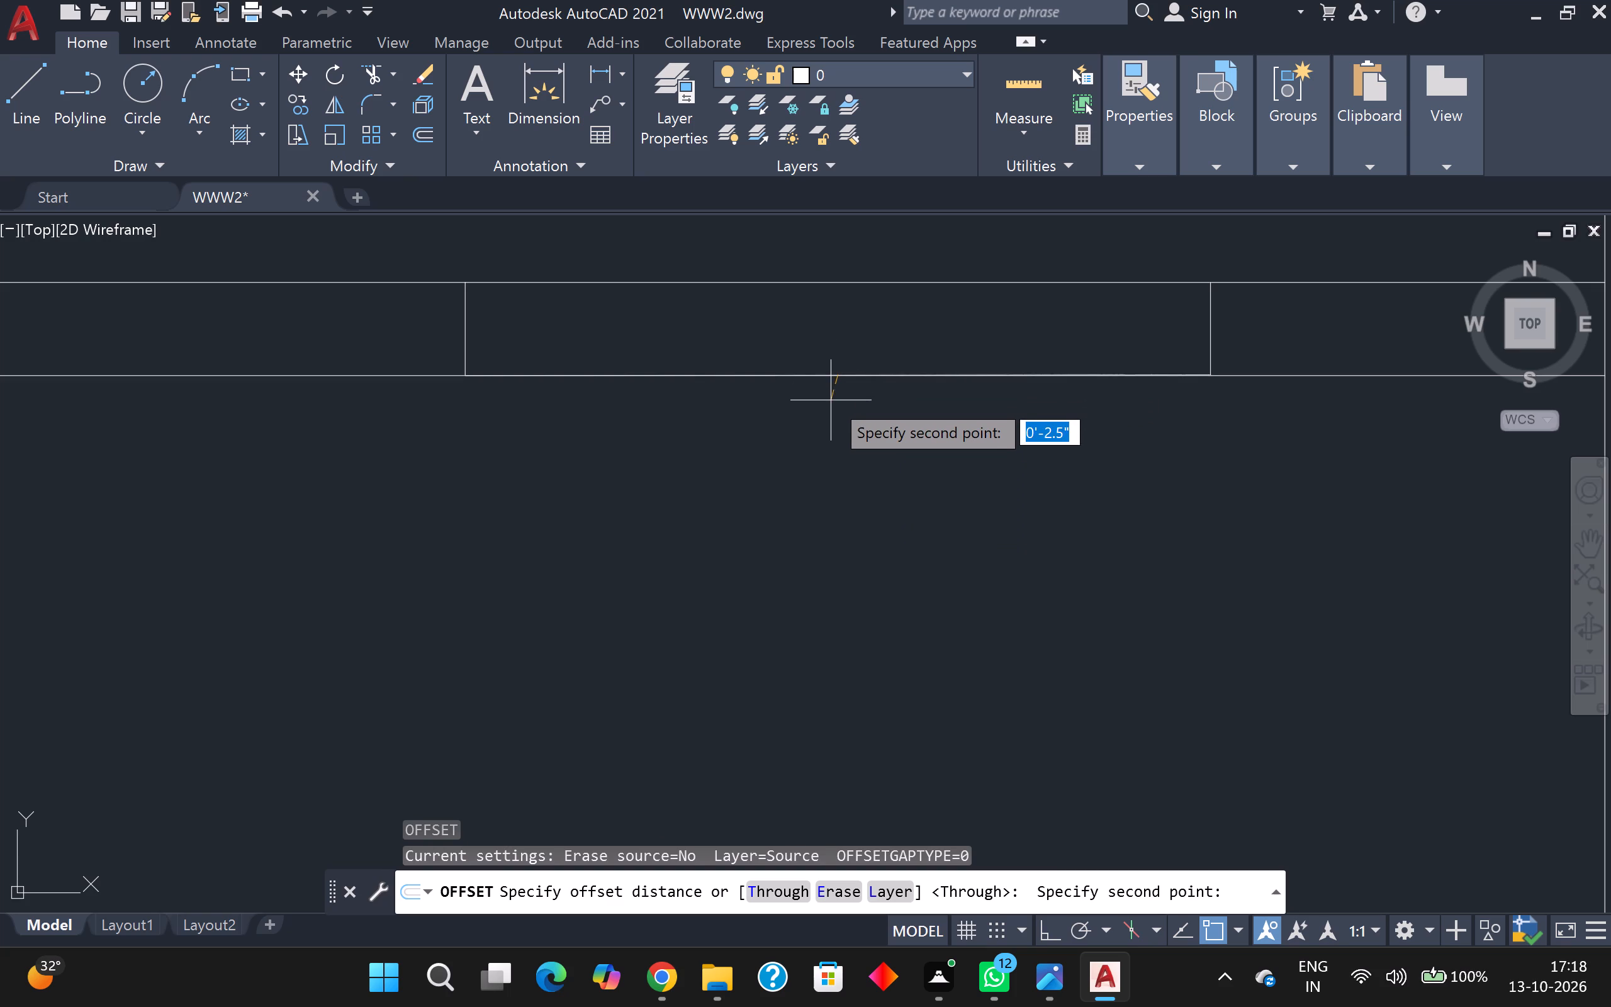
pyautogui.write('10')
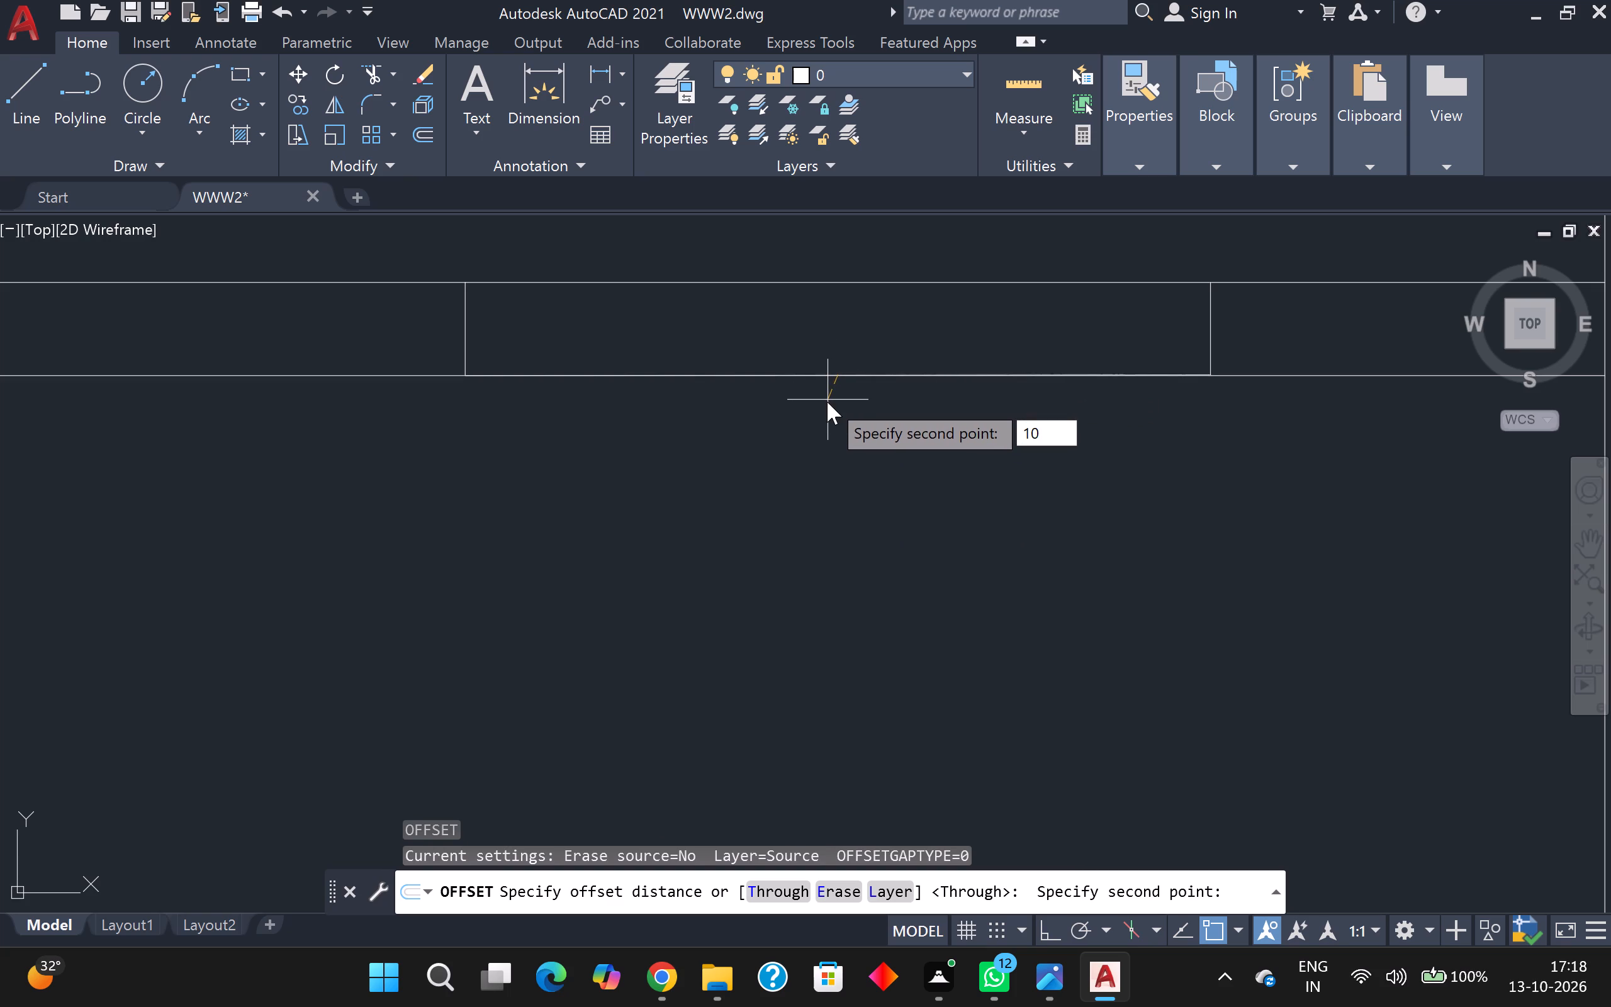
pyautogui.hotkey('shift', '"')
pyautogui.press('Return')
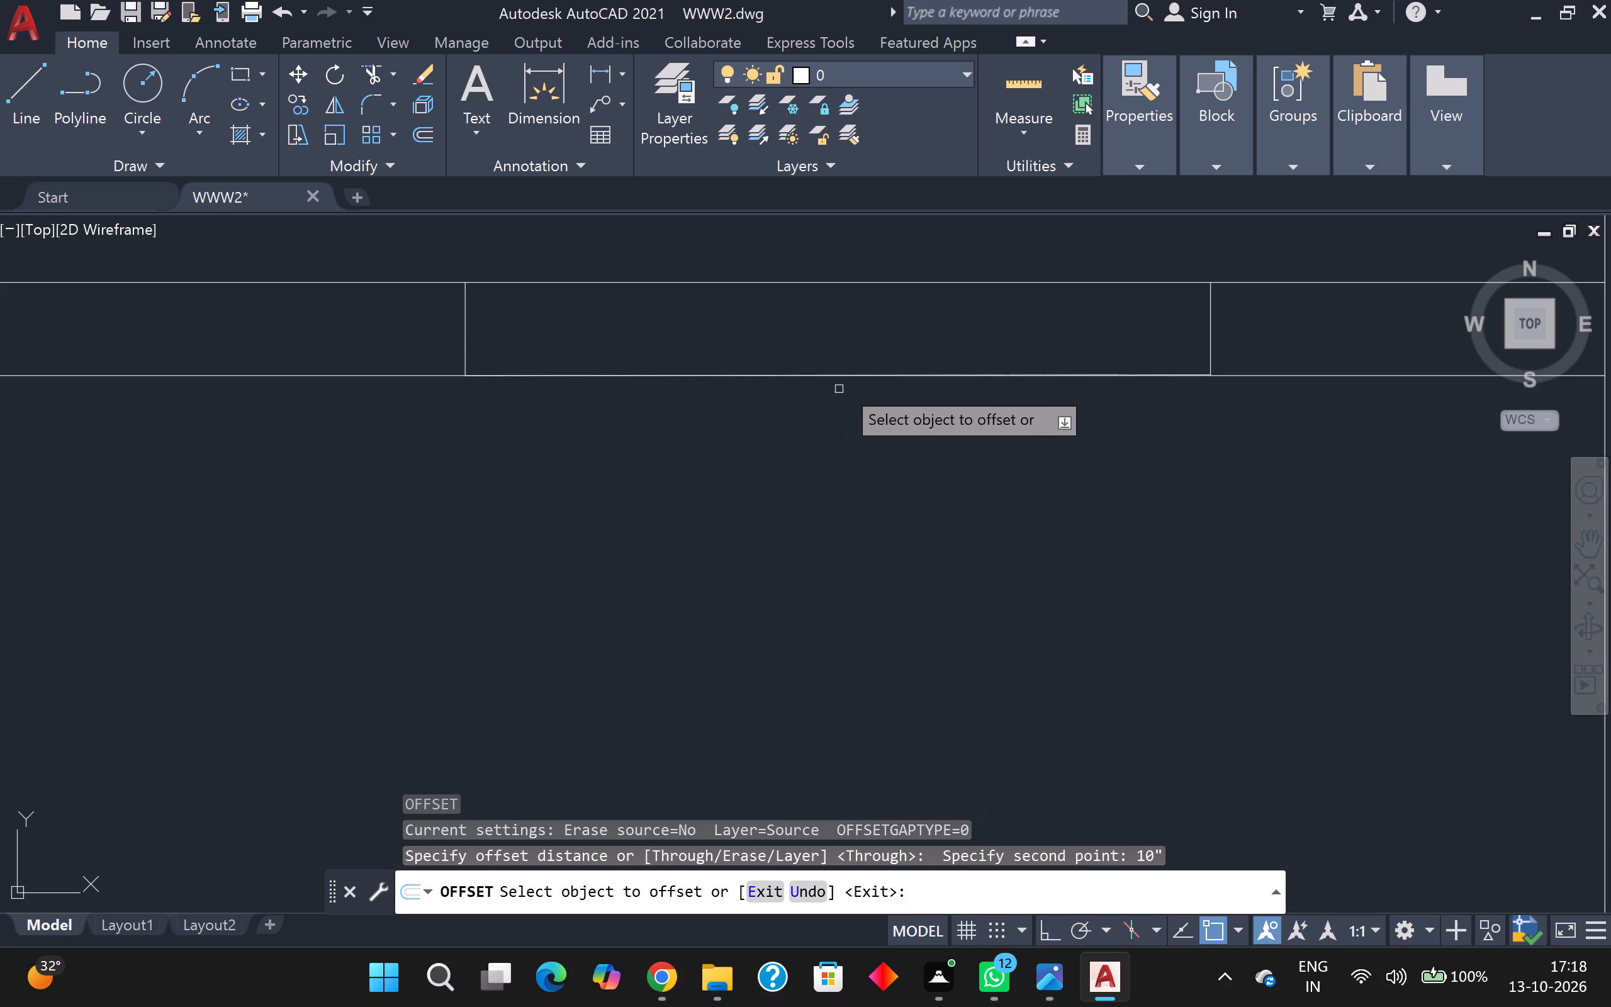
pyautogui.click(849, 371)
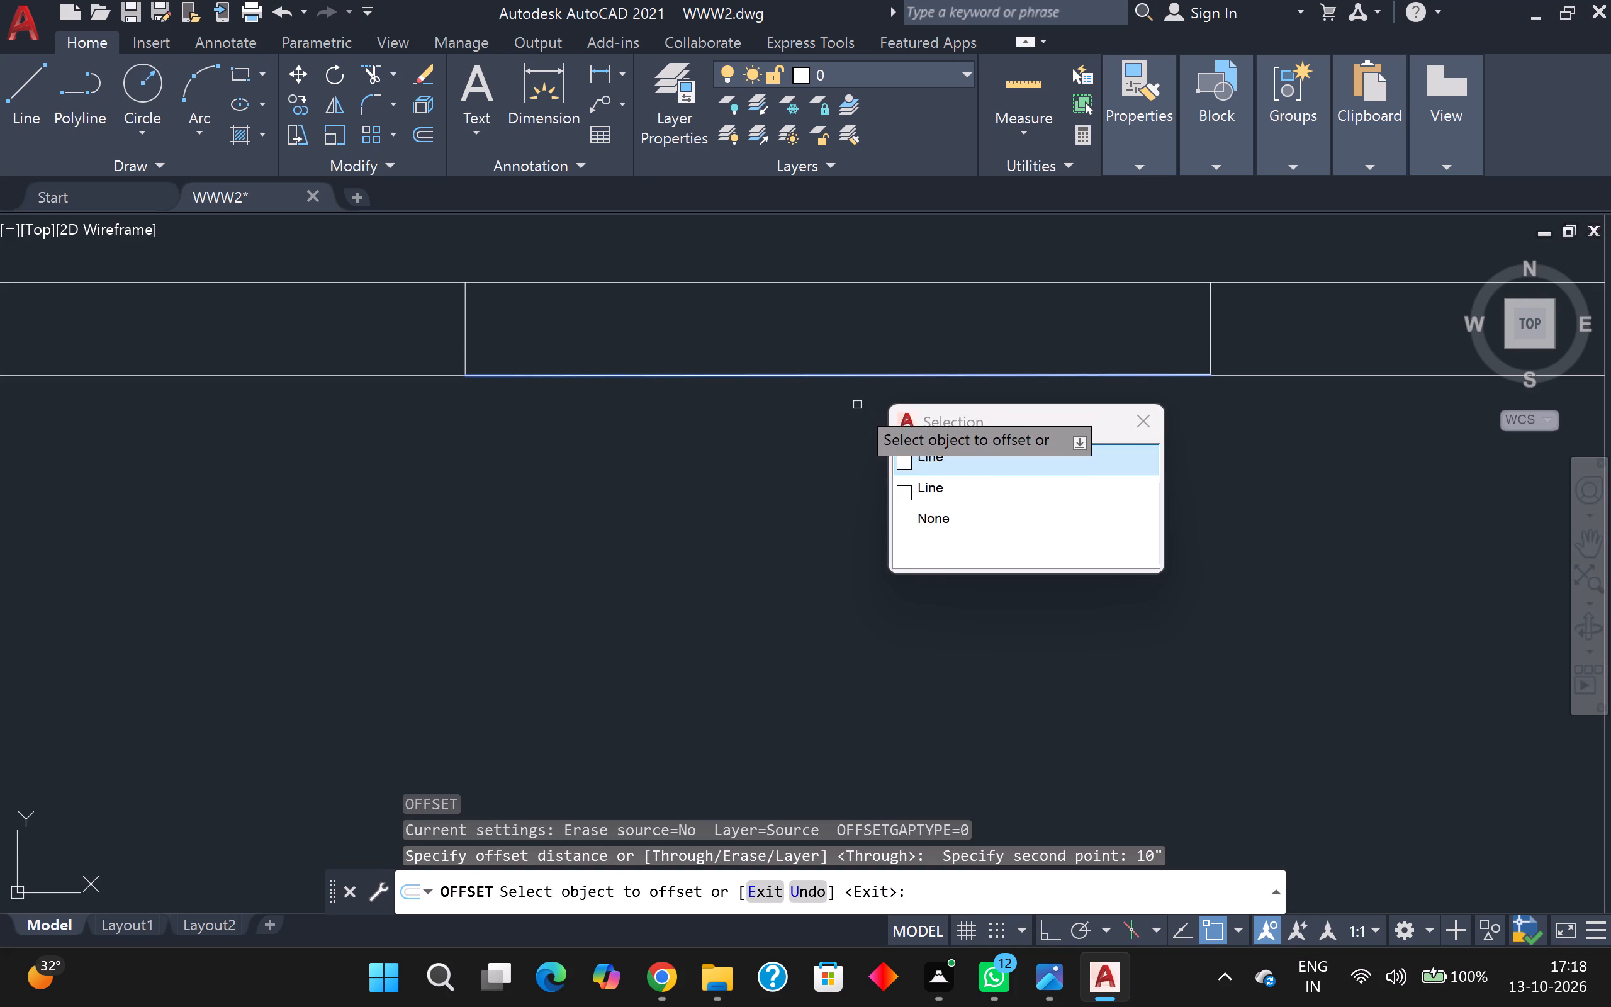
pyautogui.click(894, 463)
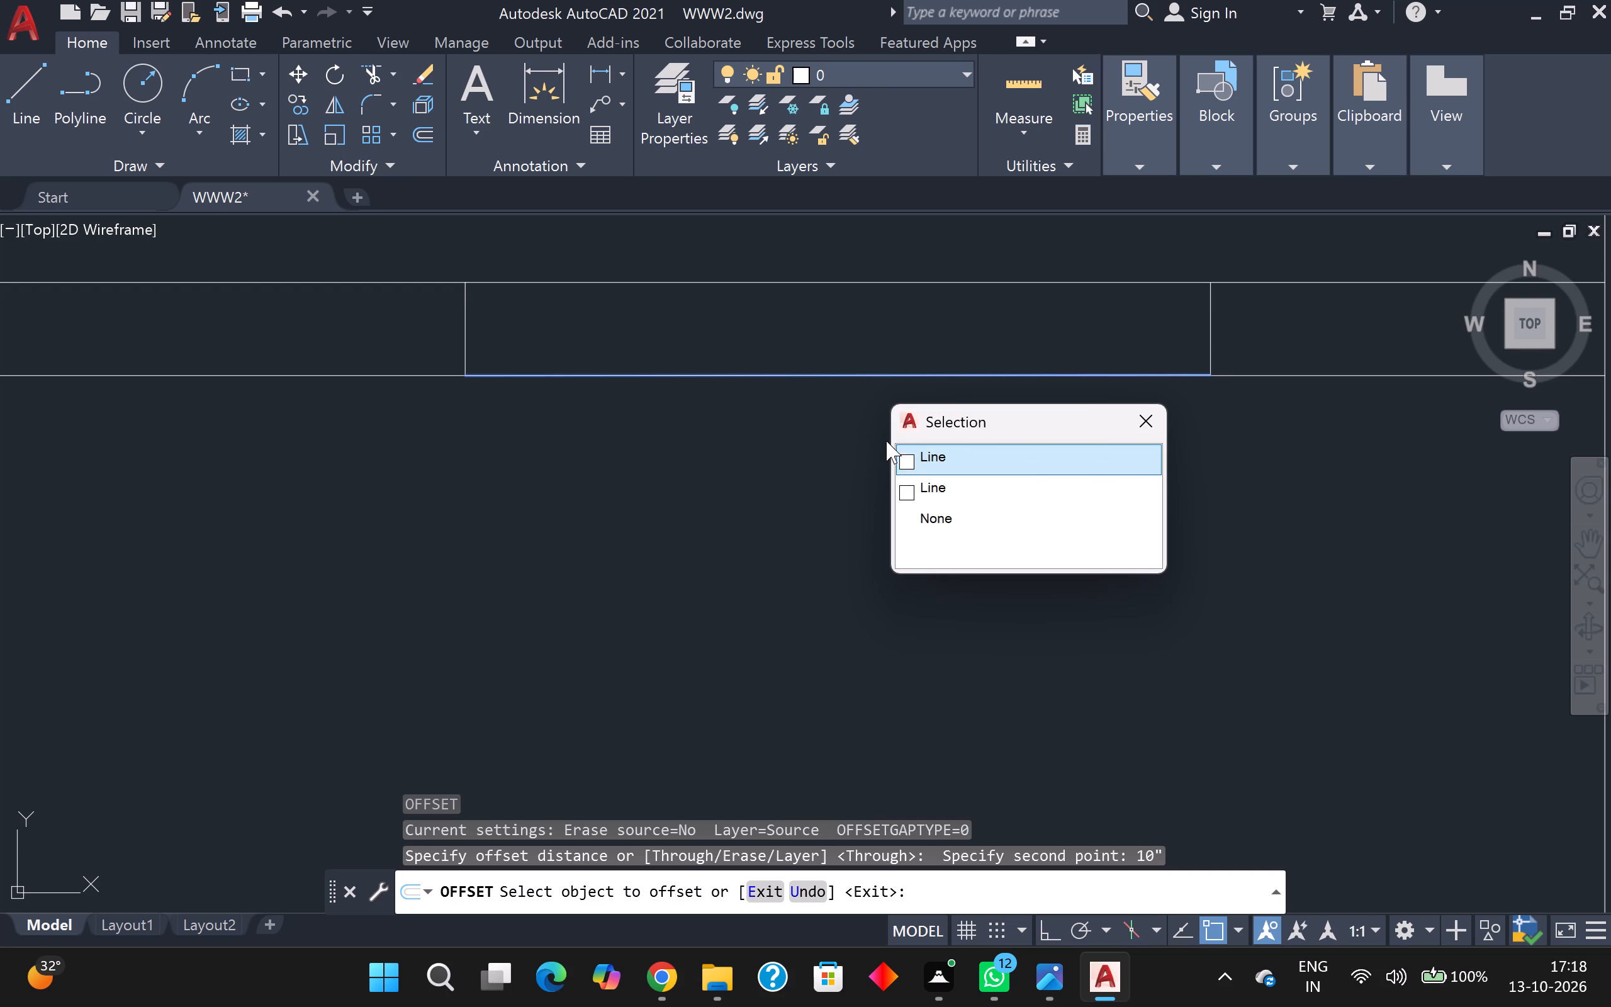
pyautogui.click(901, 449)
pyautogui.doubleClick(910, 458)
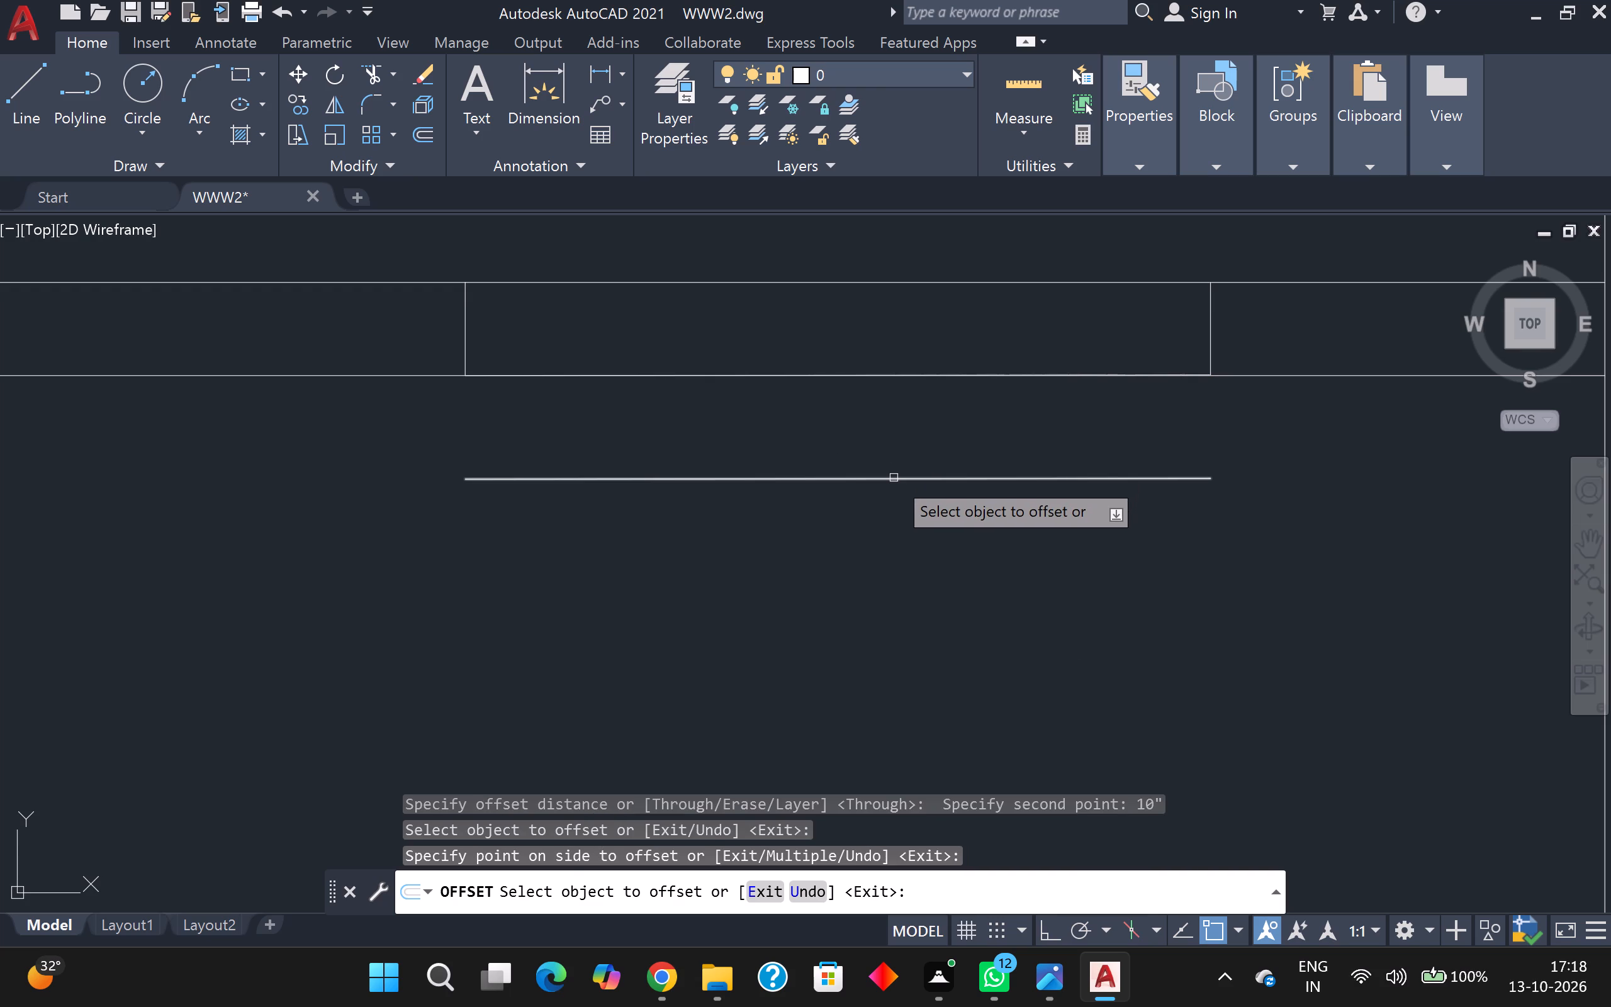
# Offset four more lines at 10" spacing below the first copy, using Multiple for the last three, and end Offset.
pyautogui.click(894, 478)
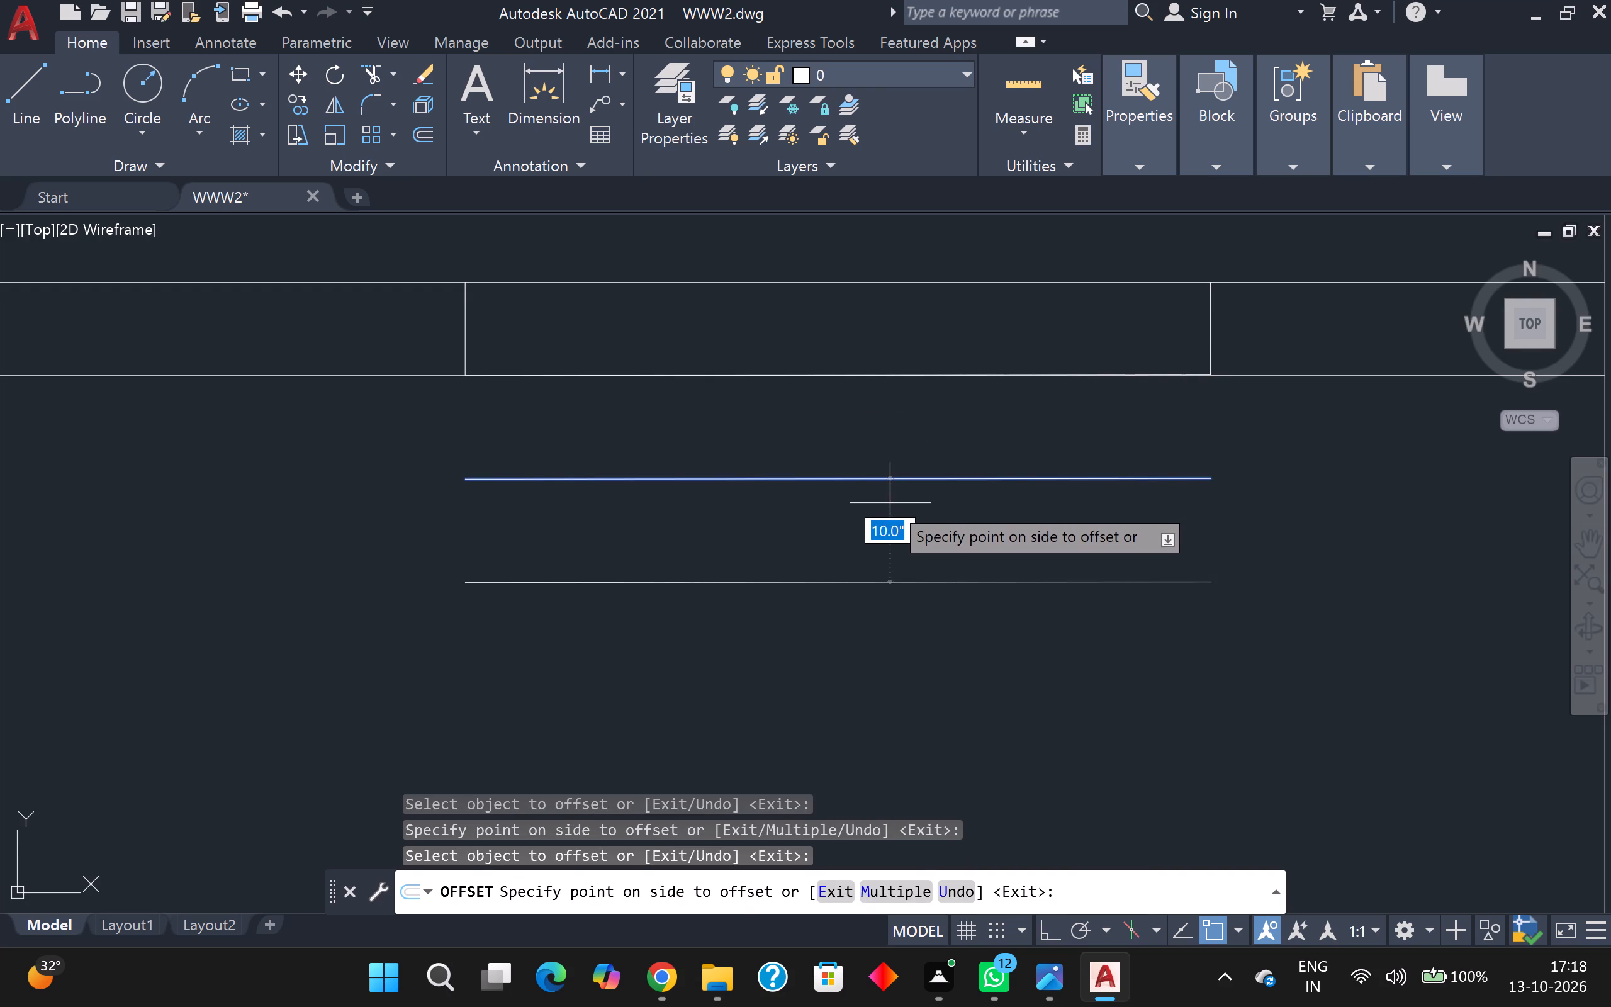
pyautogui.click(890, 503)
pyautogui.click(890, 507)
pyautogui.click(885, 576)
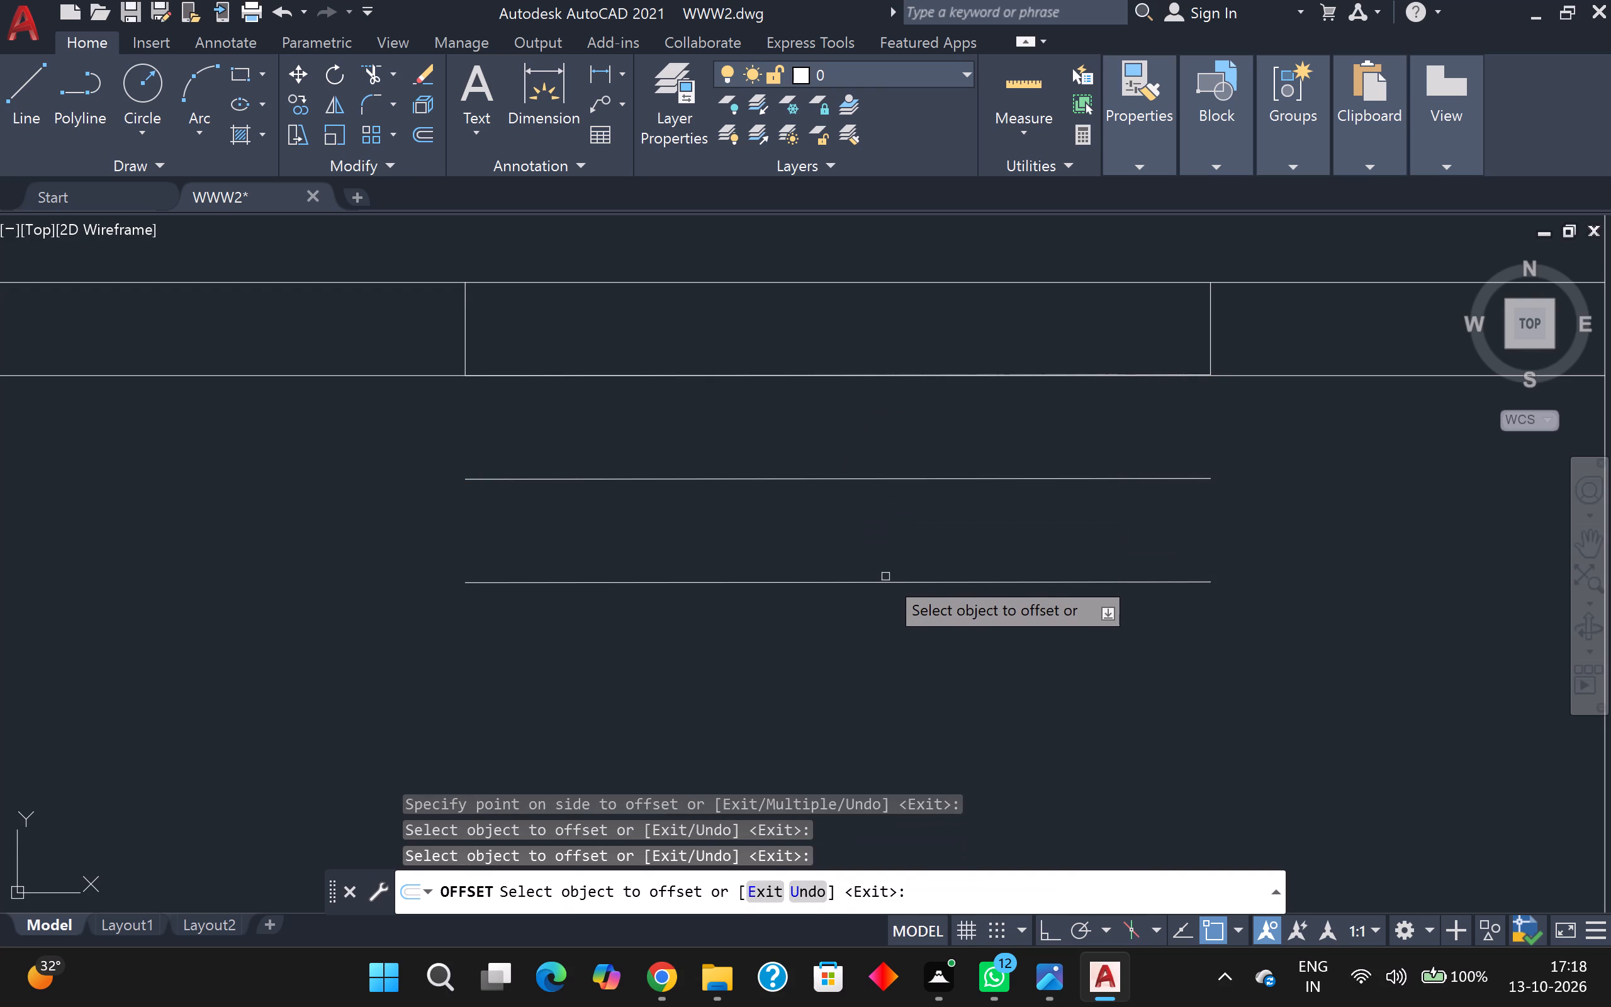
pyautogui.click(885, 577)
pyautogui.click(885, 581)
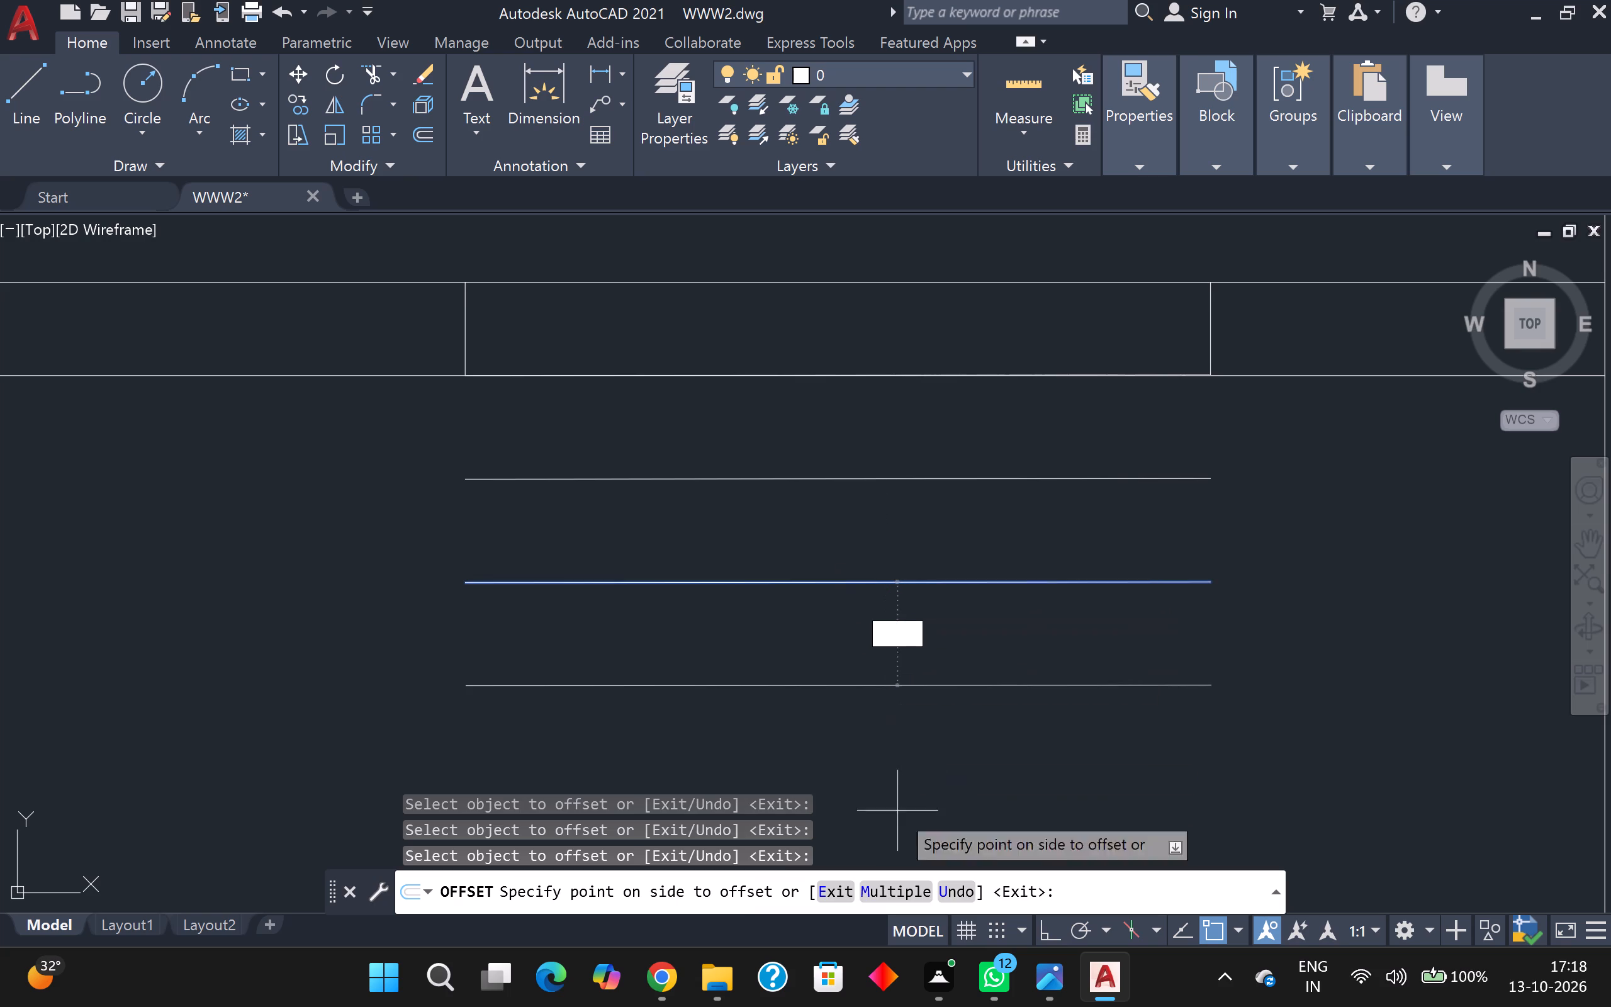
pyautogui.click(888, 881)
pyautogui.click(897, 816)
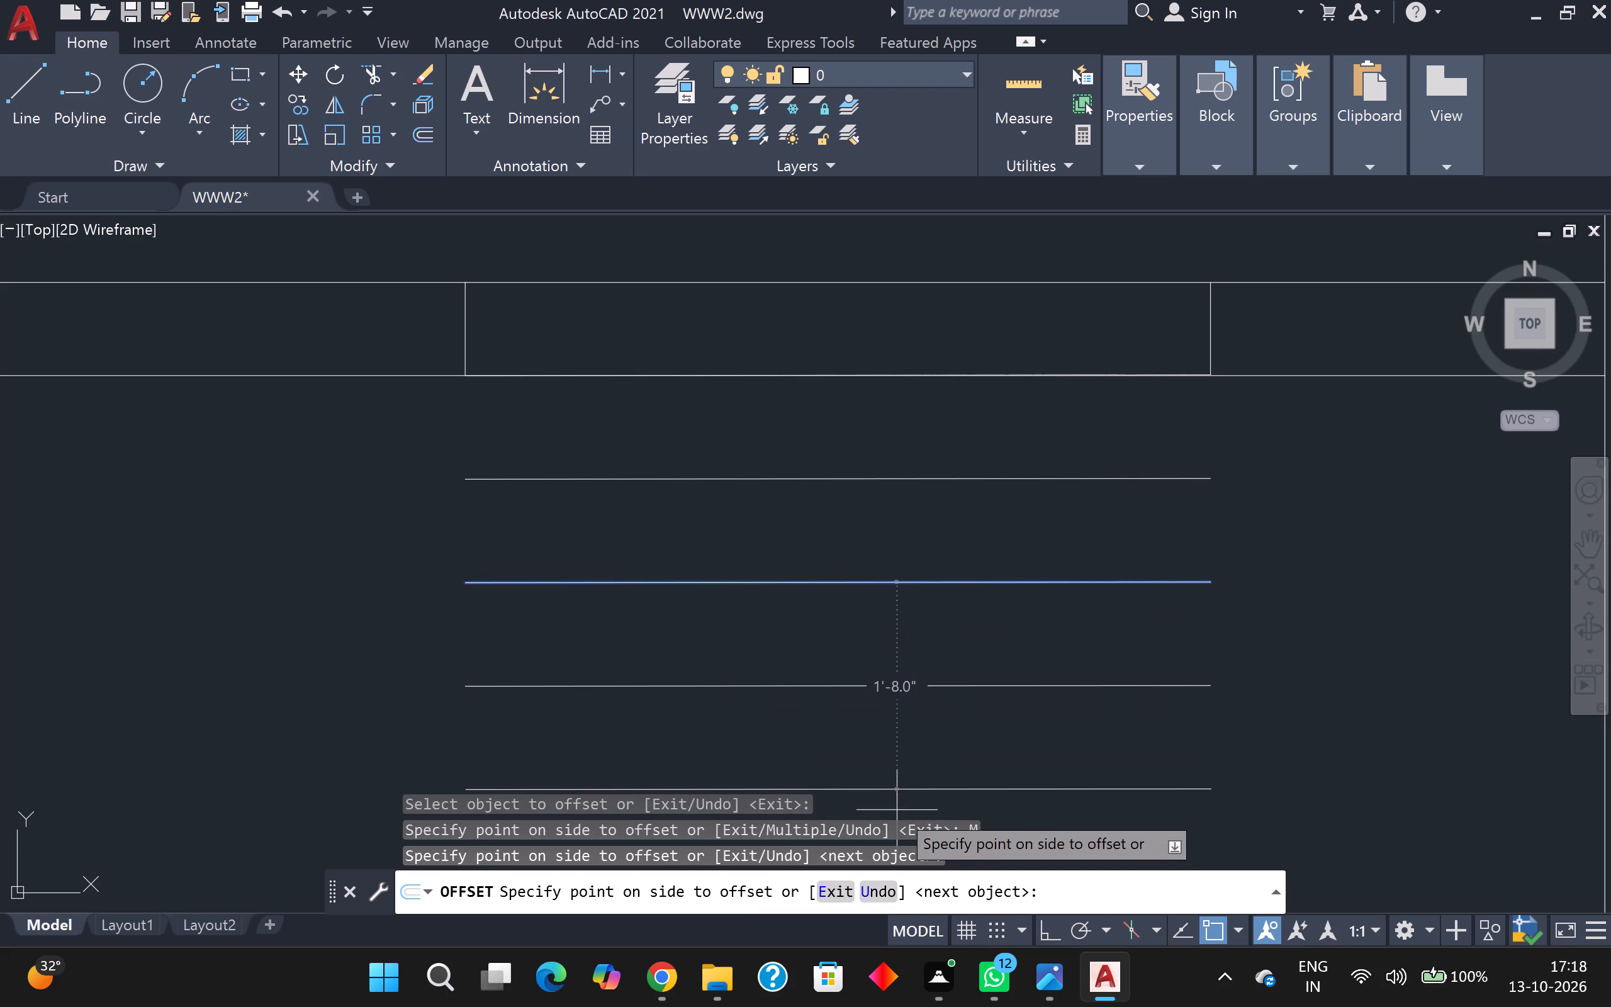
pyautogui.scroll(-1, 907, 796)
pyautogui.moveTo(911, 794); pyautogui.dragTo(957, 594, button='middle')
pyautogui.click(962, 601)
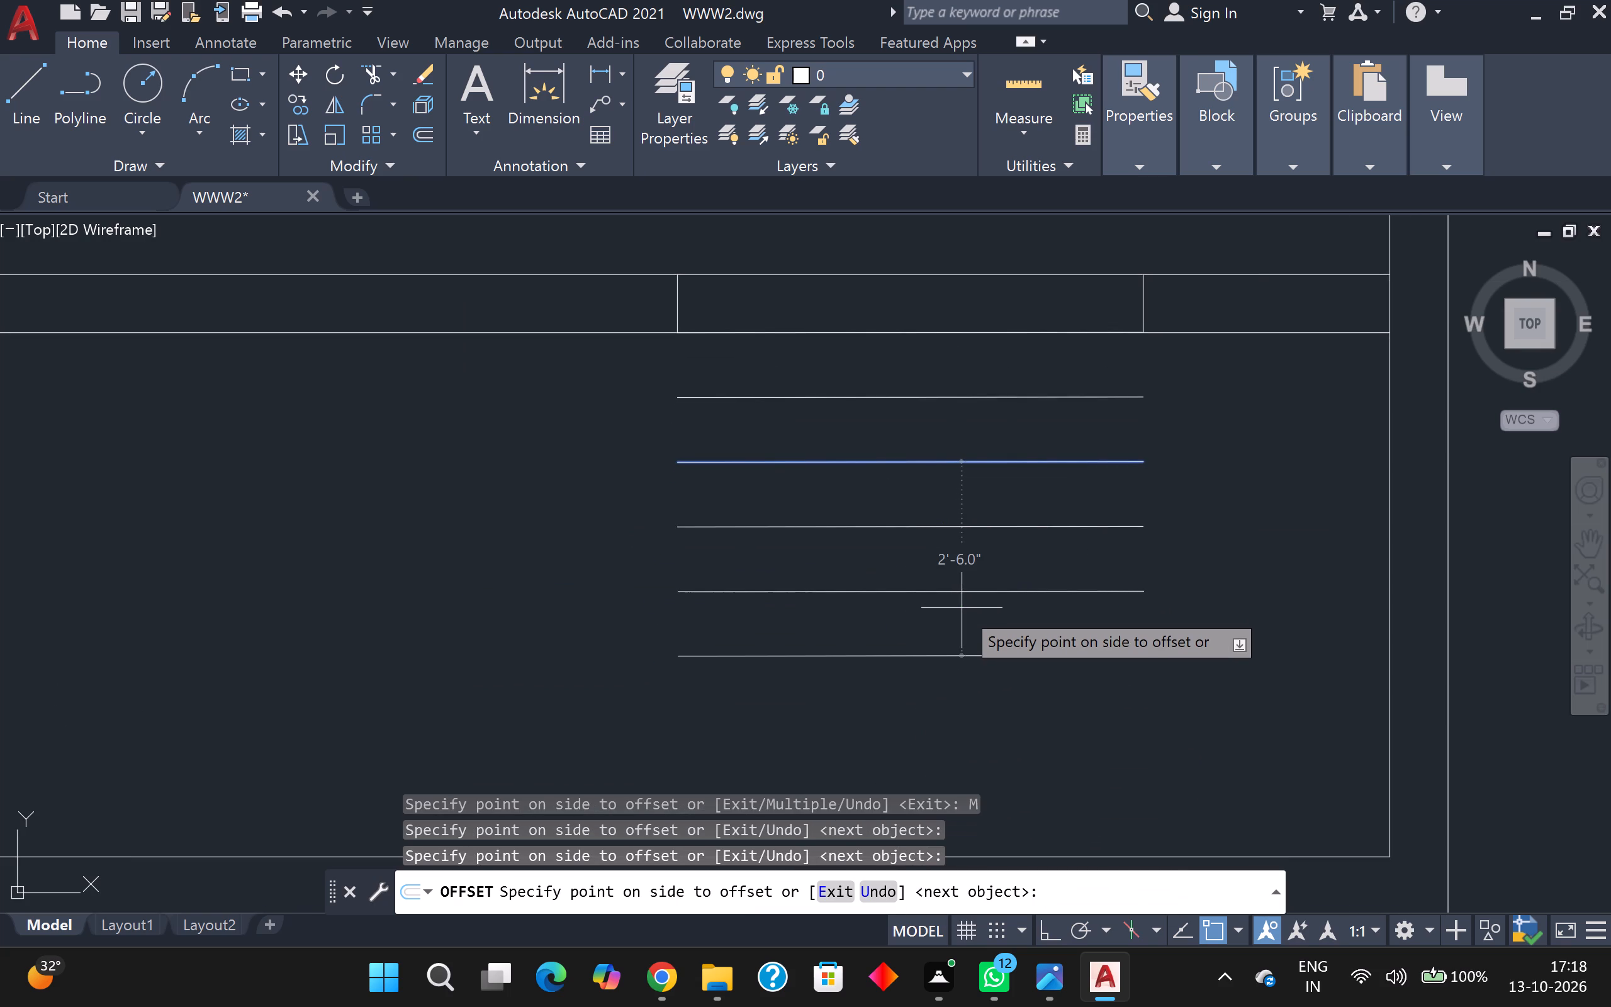
pyautogui.click(962, 608)
pyautogui.scroll(-1, 962, 608)
pyautogui.scroll(1, 960, 603)
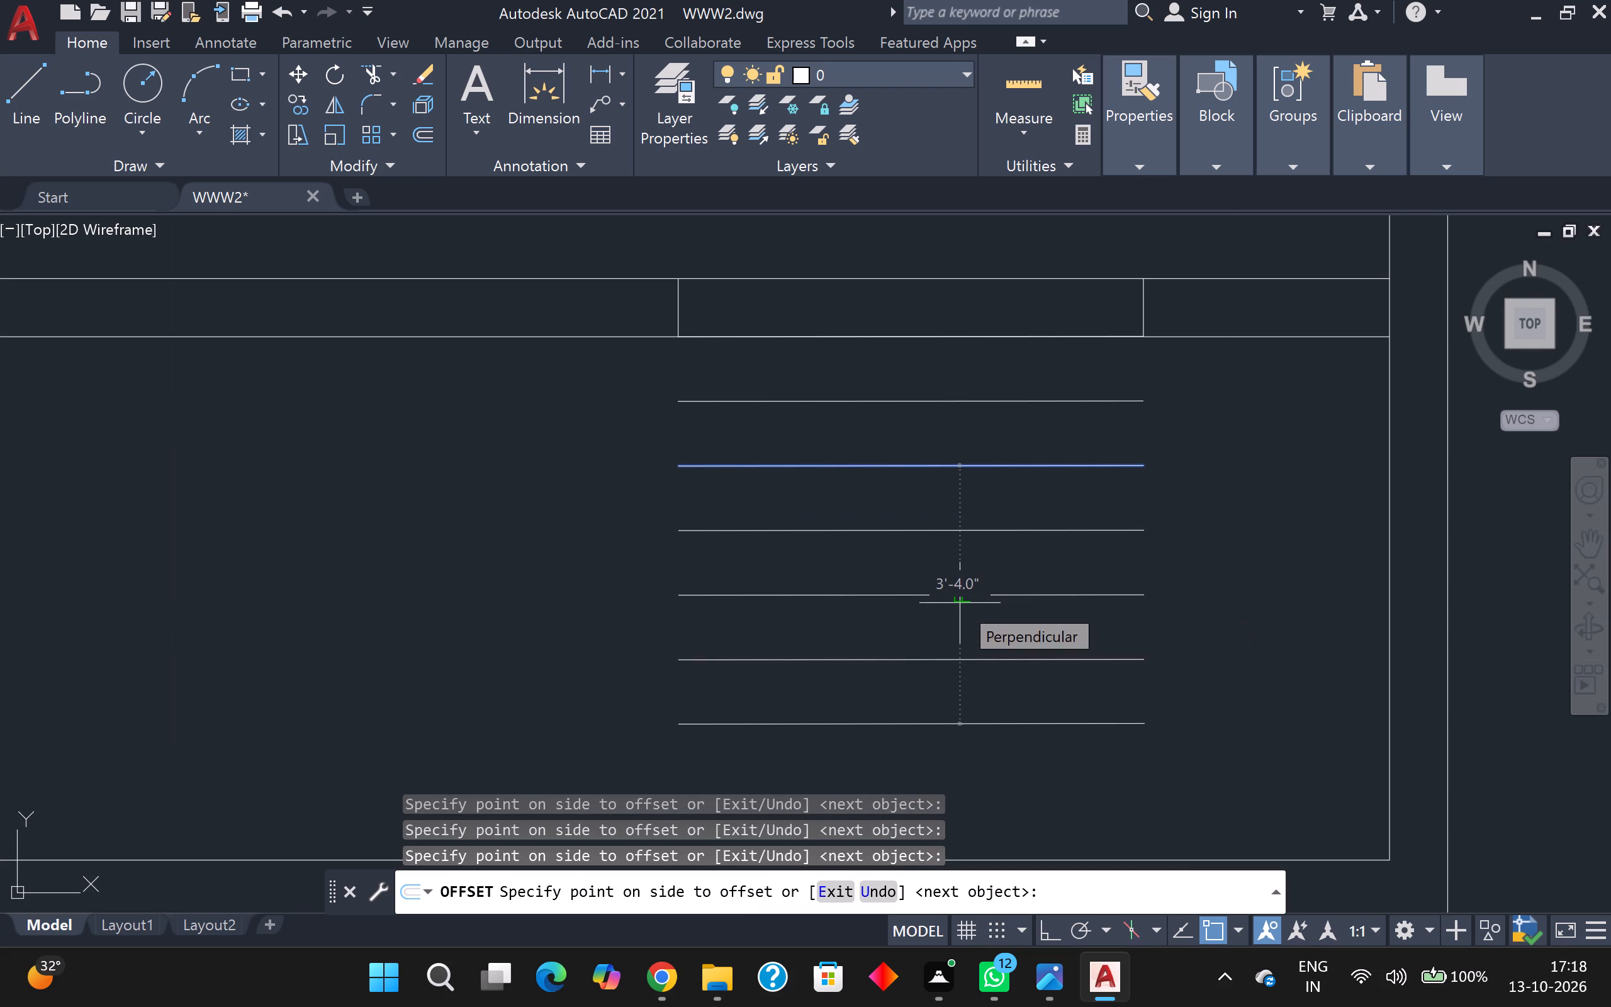
pyautogui.press('Escape')
# Draw a vertical line from the right end of the third offset line up to the wall's lower line, and end Line.
pyautogui.scroll(-2, 952, 599)
pyautogui.scroll(2, 949, 595)
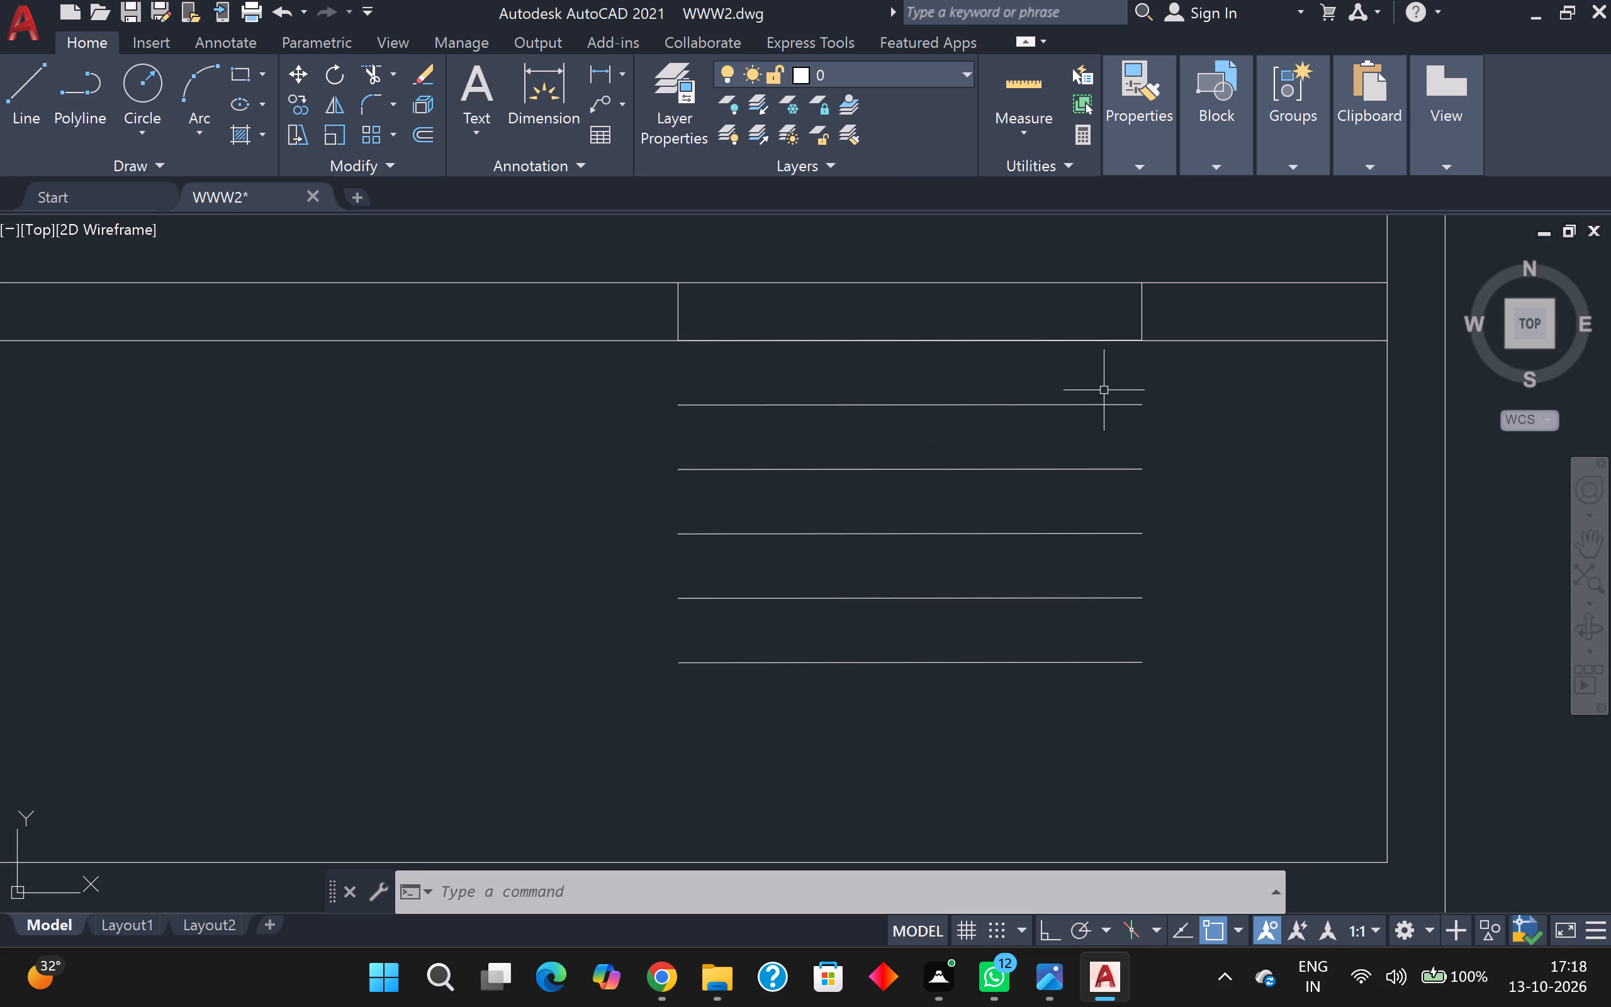
pyautogui.click(21, 104)
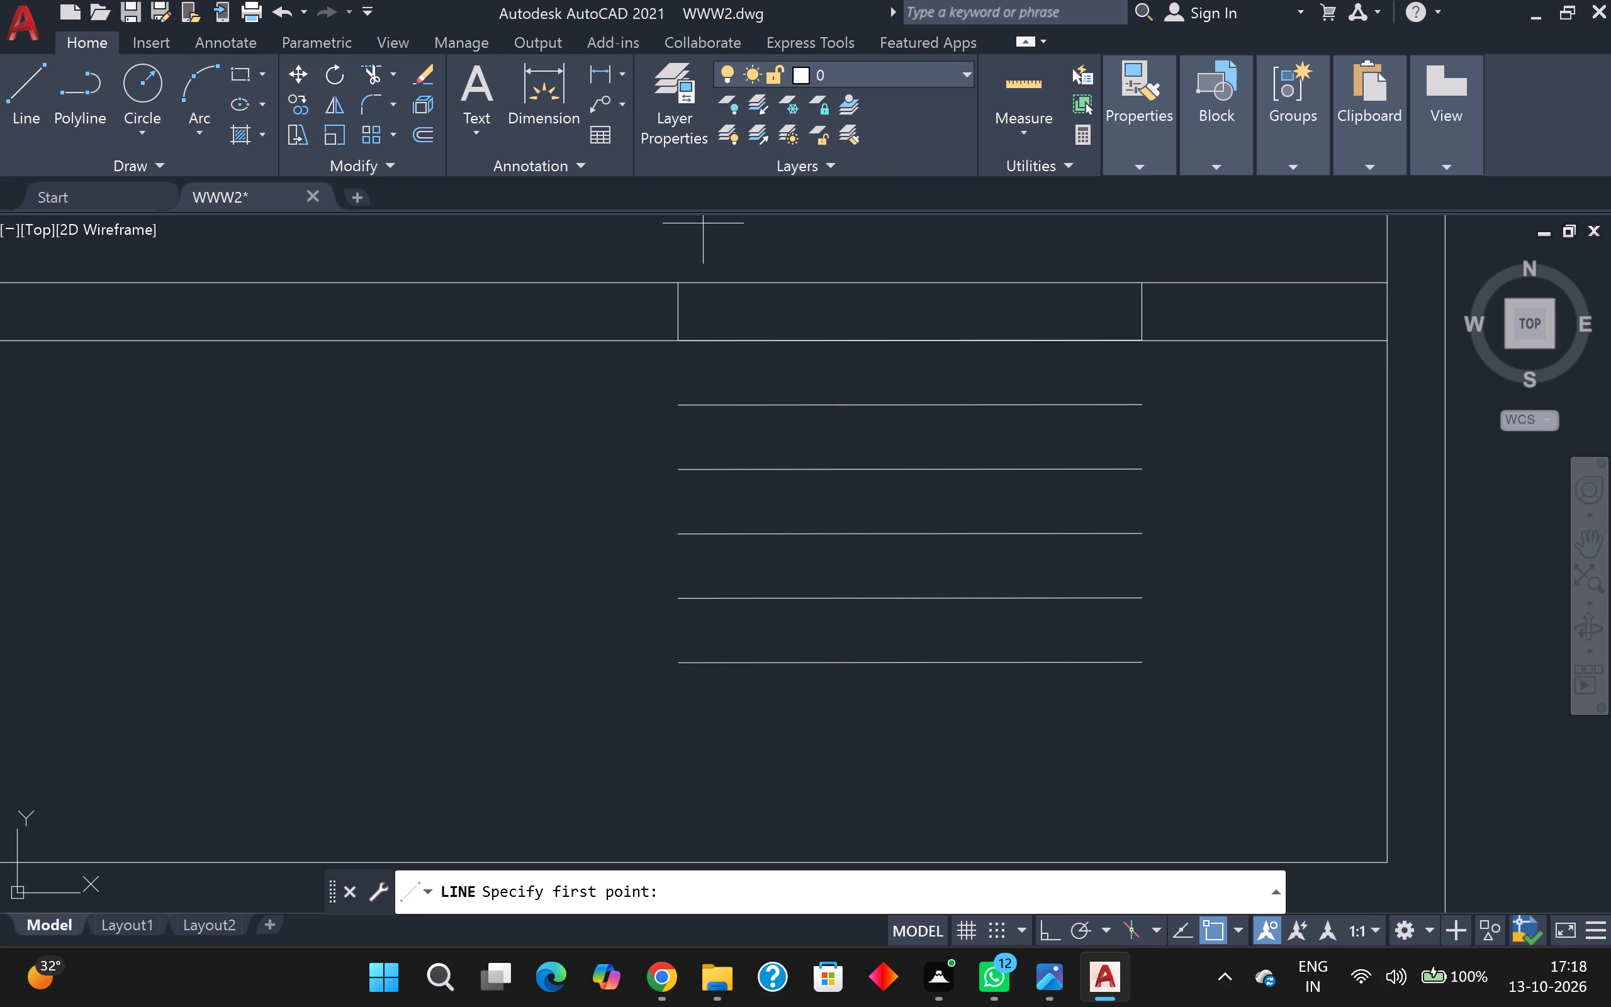
pyautogui.scroll(2, 874, 359)
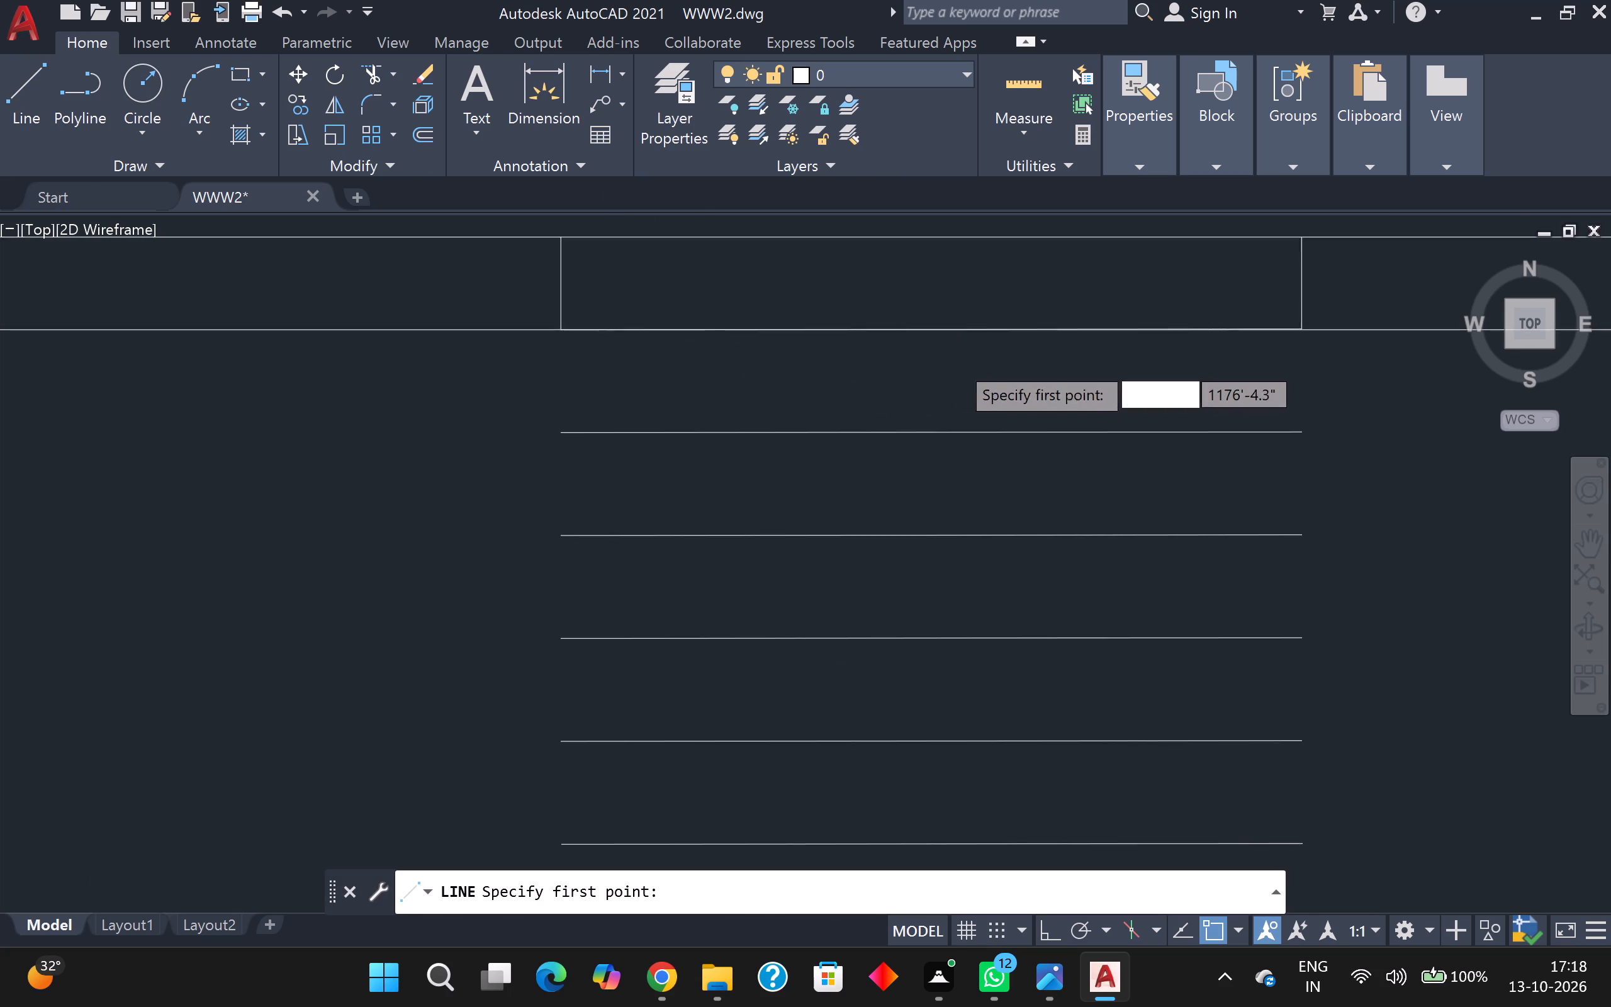
pyautogui.scroll(-1, 1425, 447)
pyautogui.moveTo(1425, 447); pyautogui.dragTo(948, 421, button='middle')
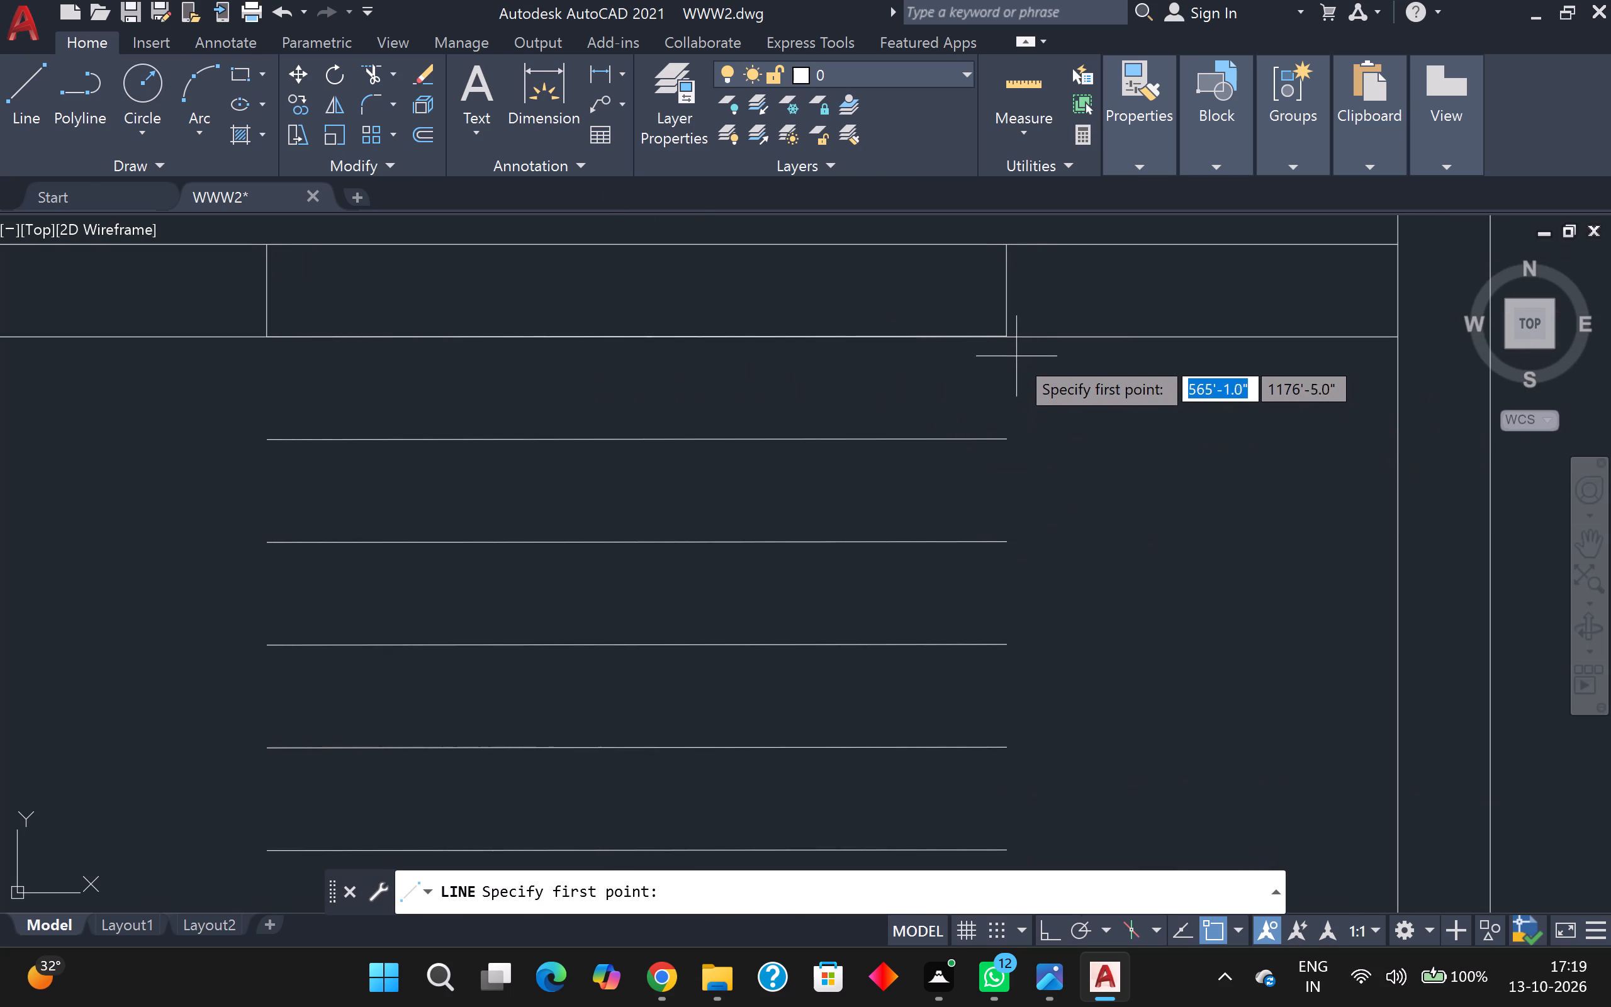
pyautogui.click(1013, 641)
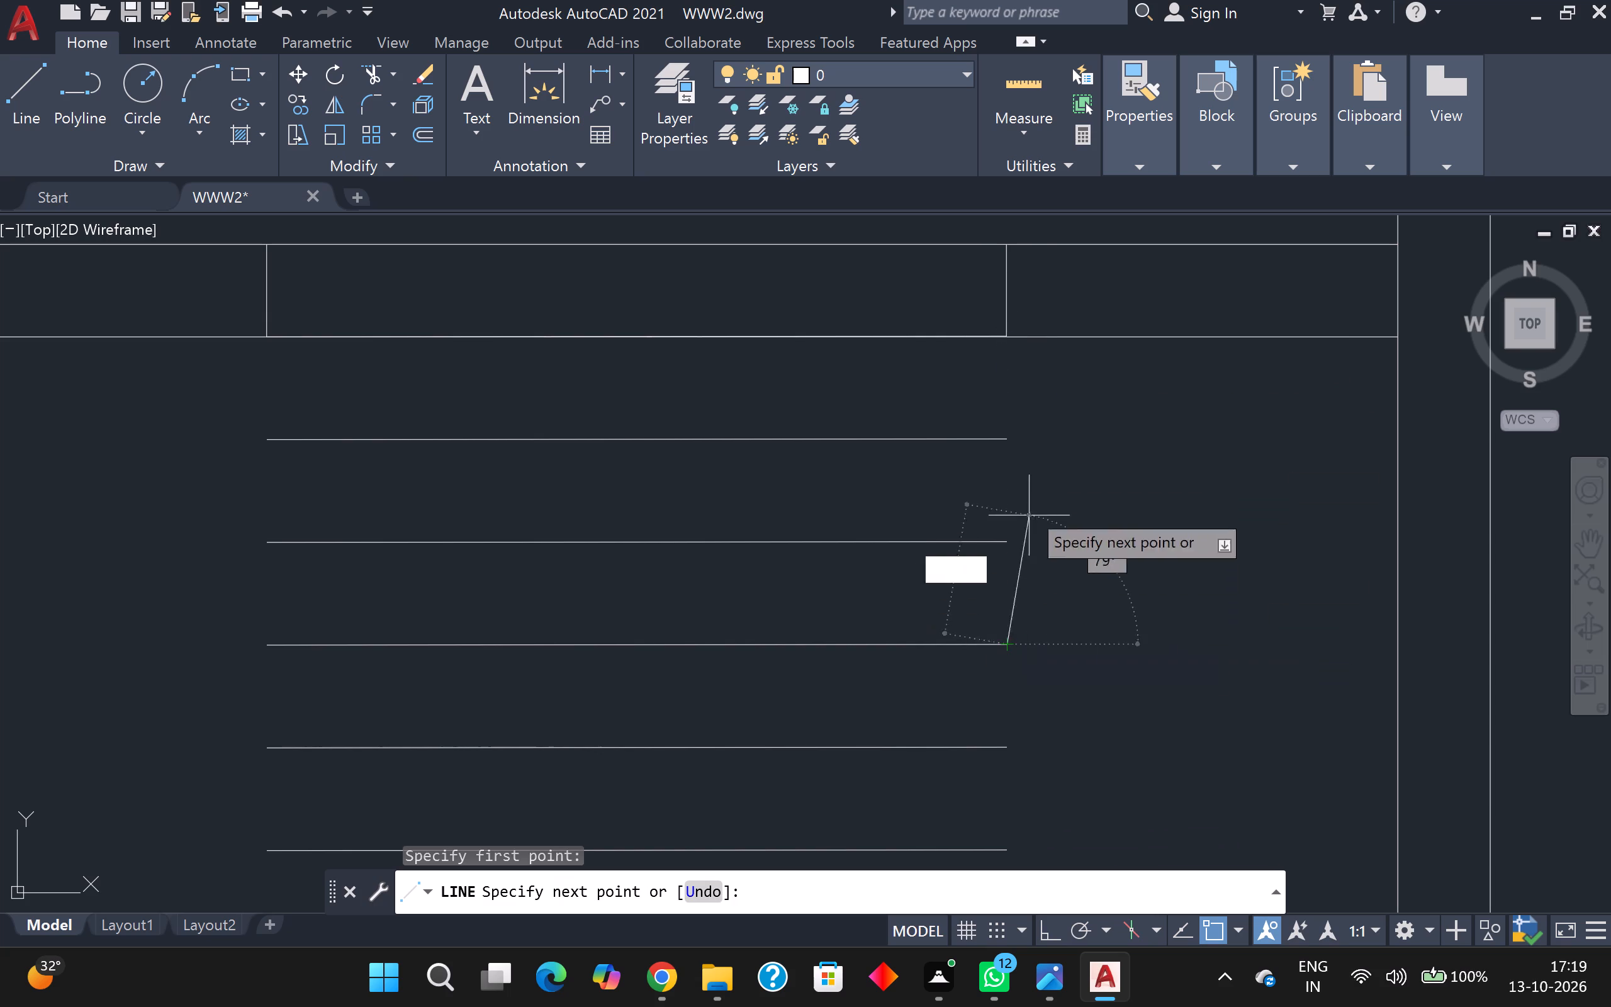
pyautogui.click(1009, 340)
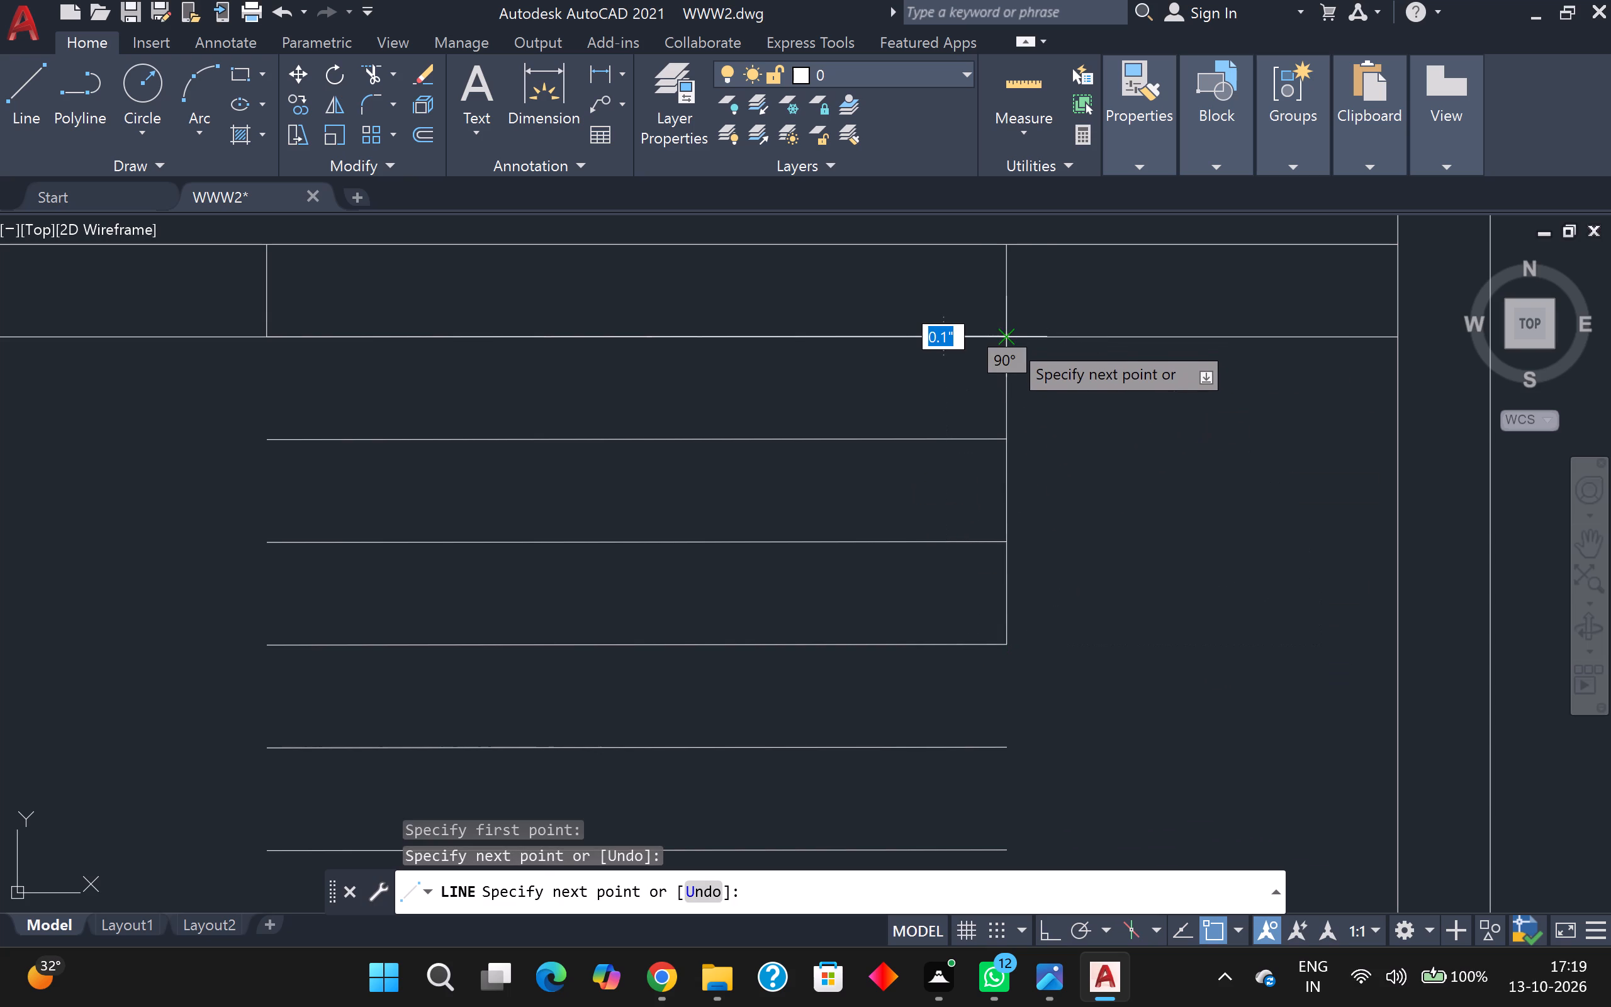
pyautogui.press('Escape')
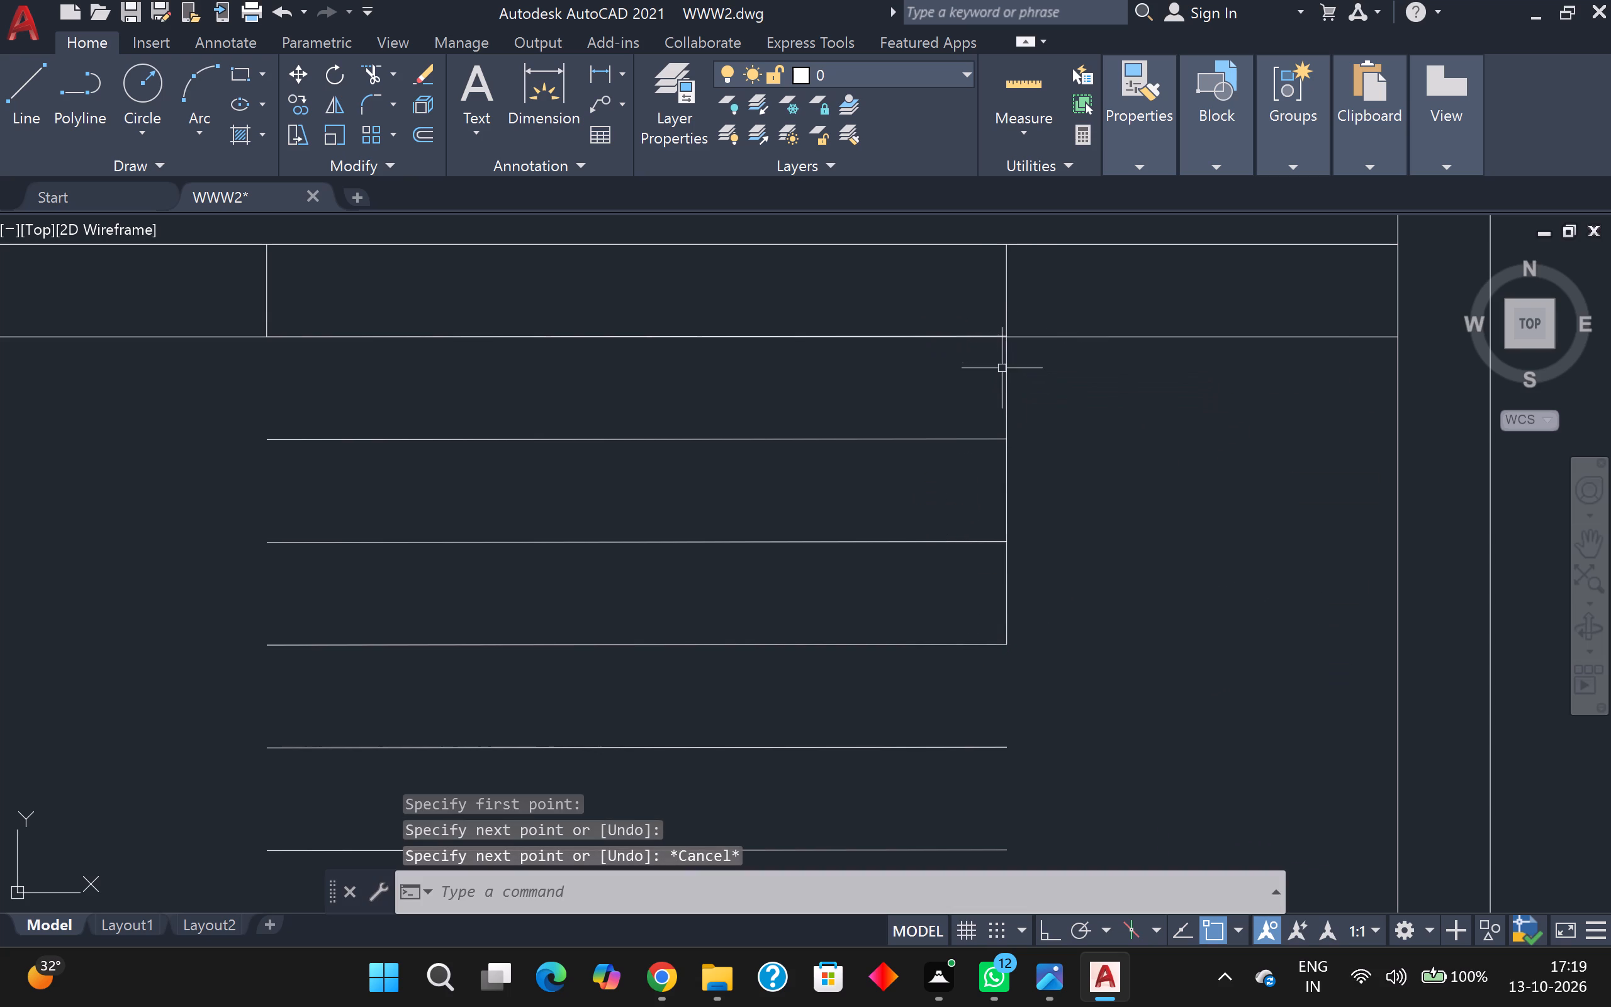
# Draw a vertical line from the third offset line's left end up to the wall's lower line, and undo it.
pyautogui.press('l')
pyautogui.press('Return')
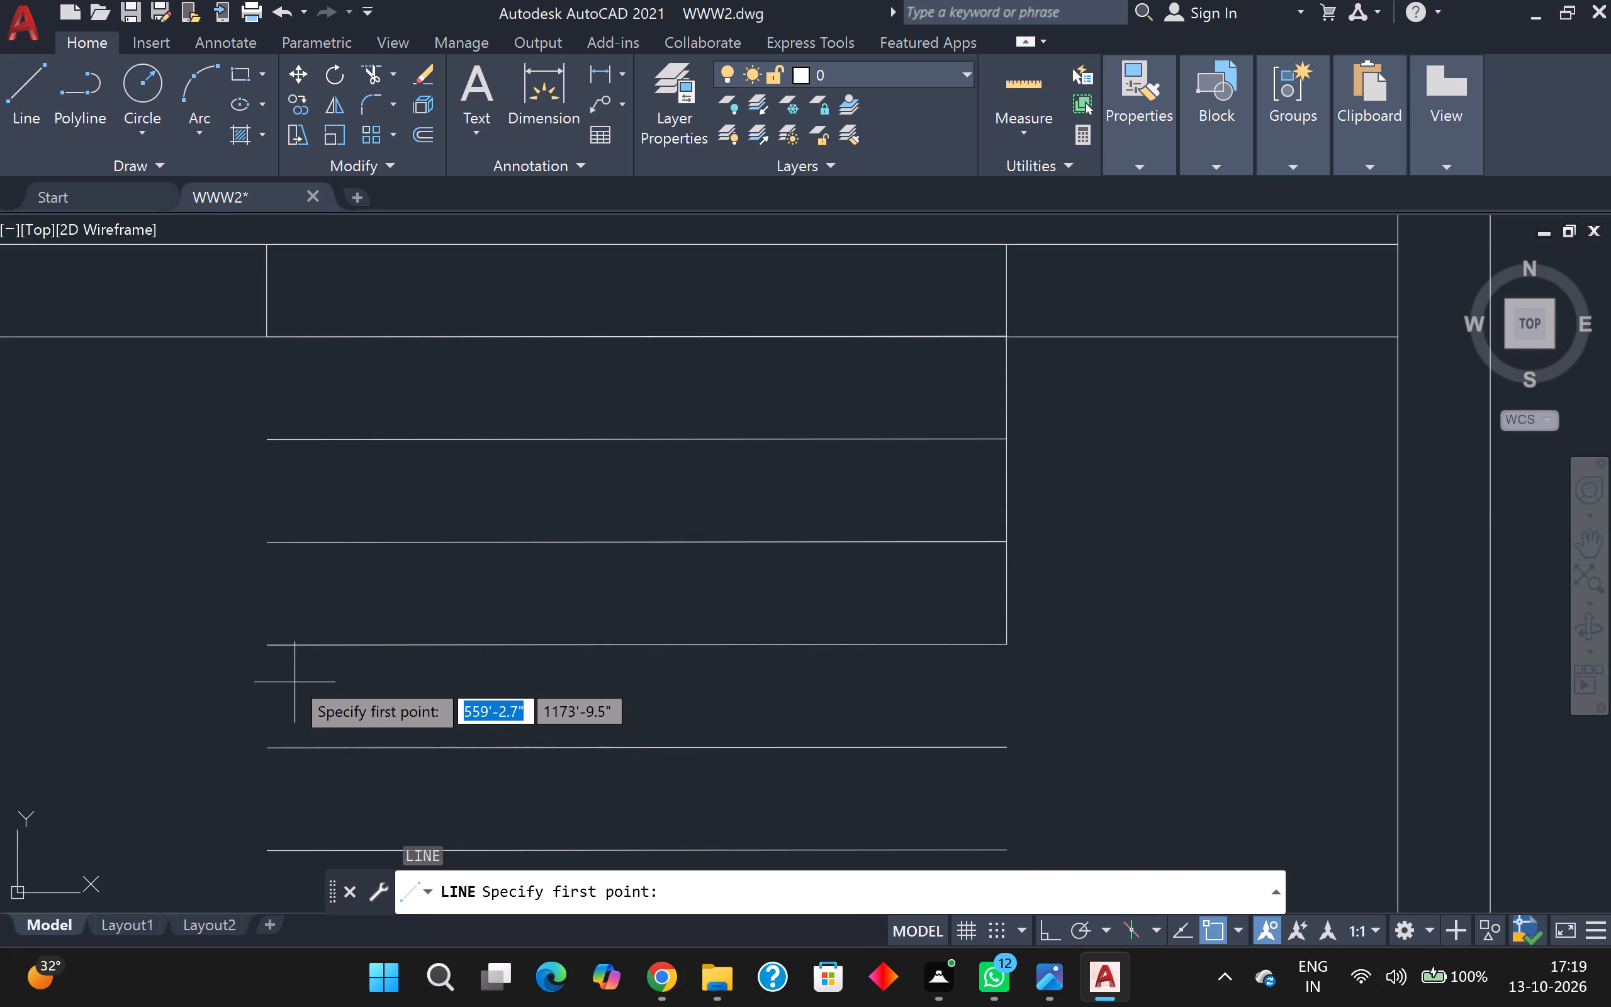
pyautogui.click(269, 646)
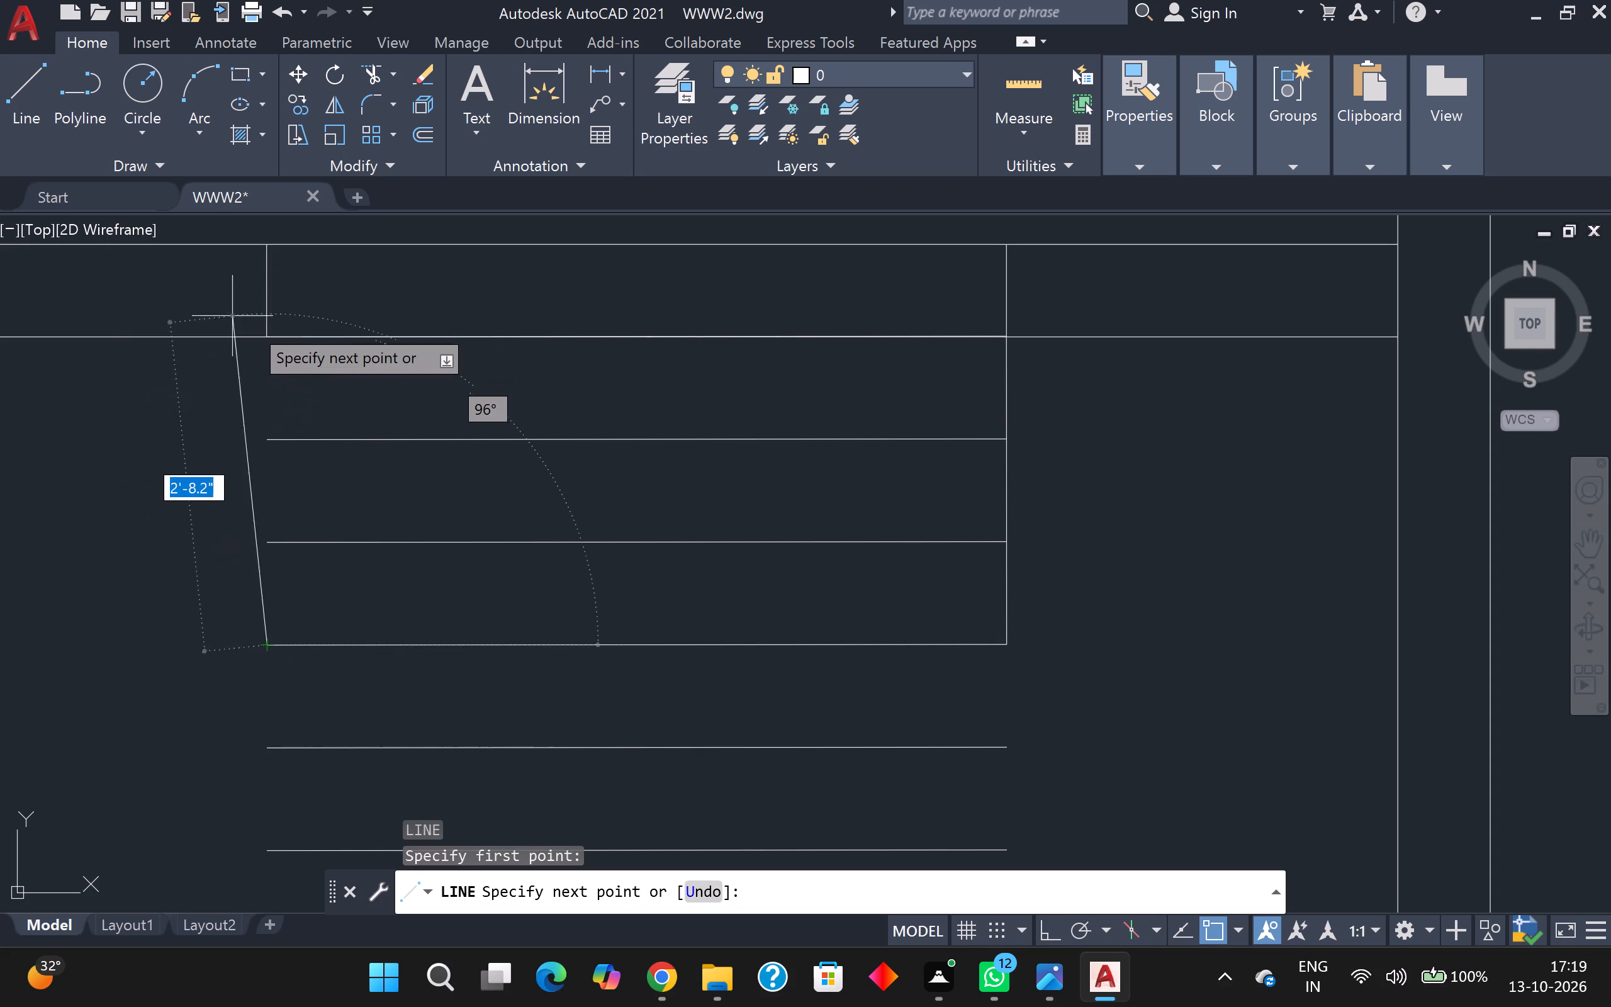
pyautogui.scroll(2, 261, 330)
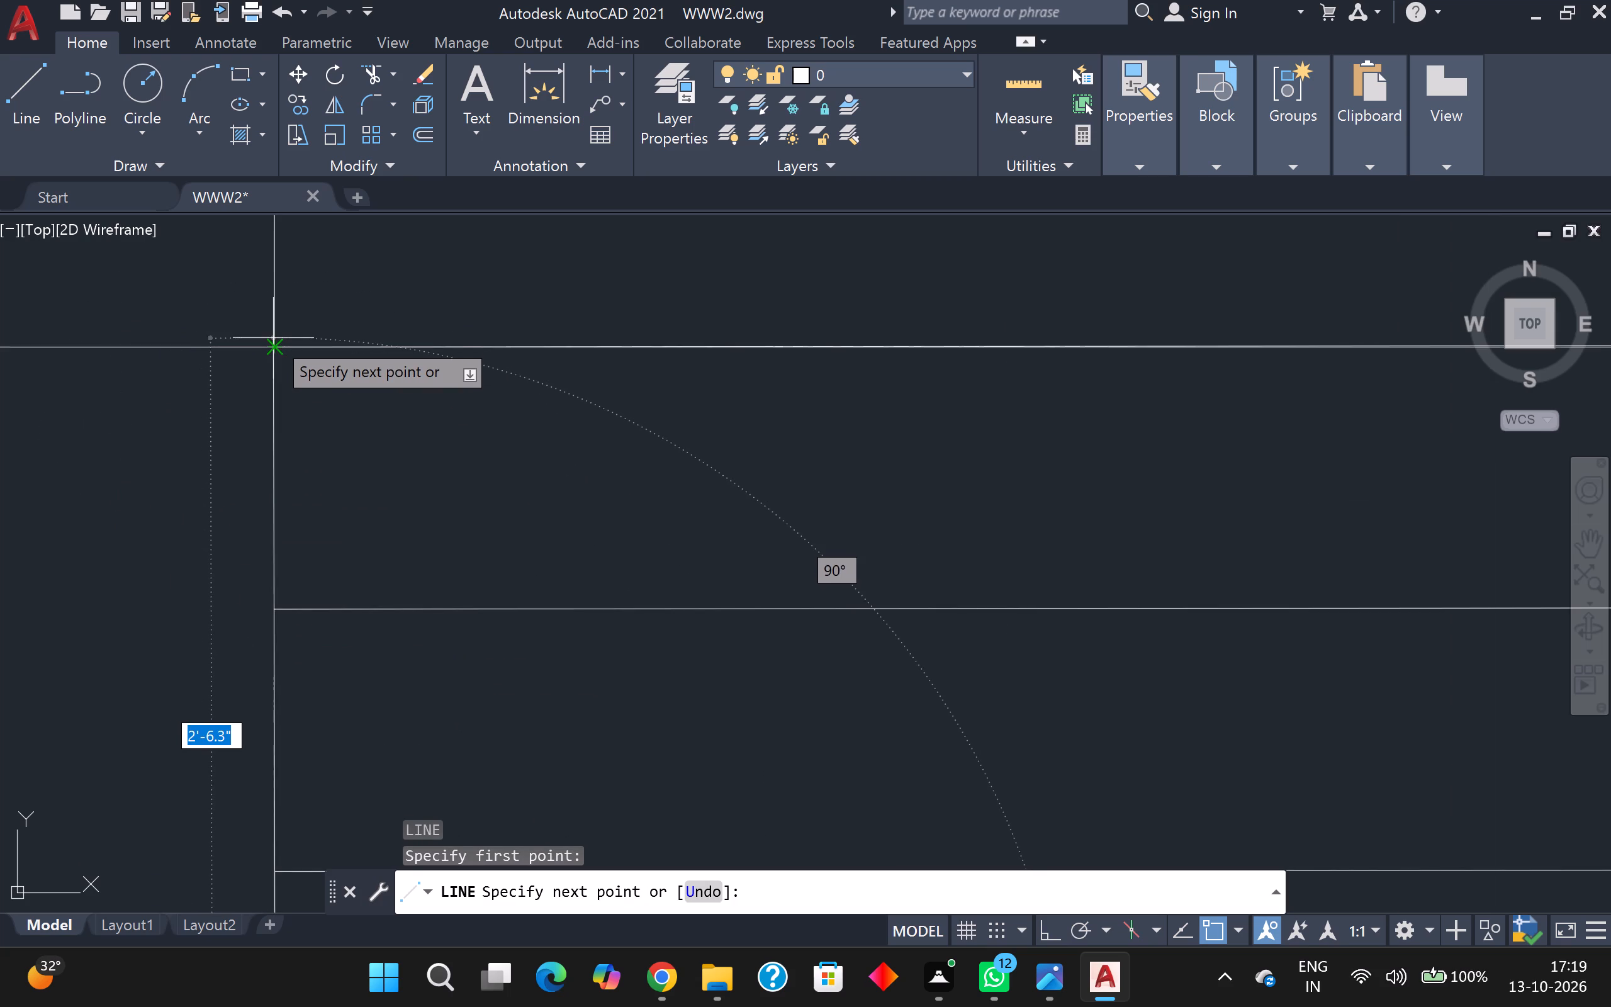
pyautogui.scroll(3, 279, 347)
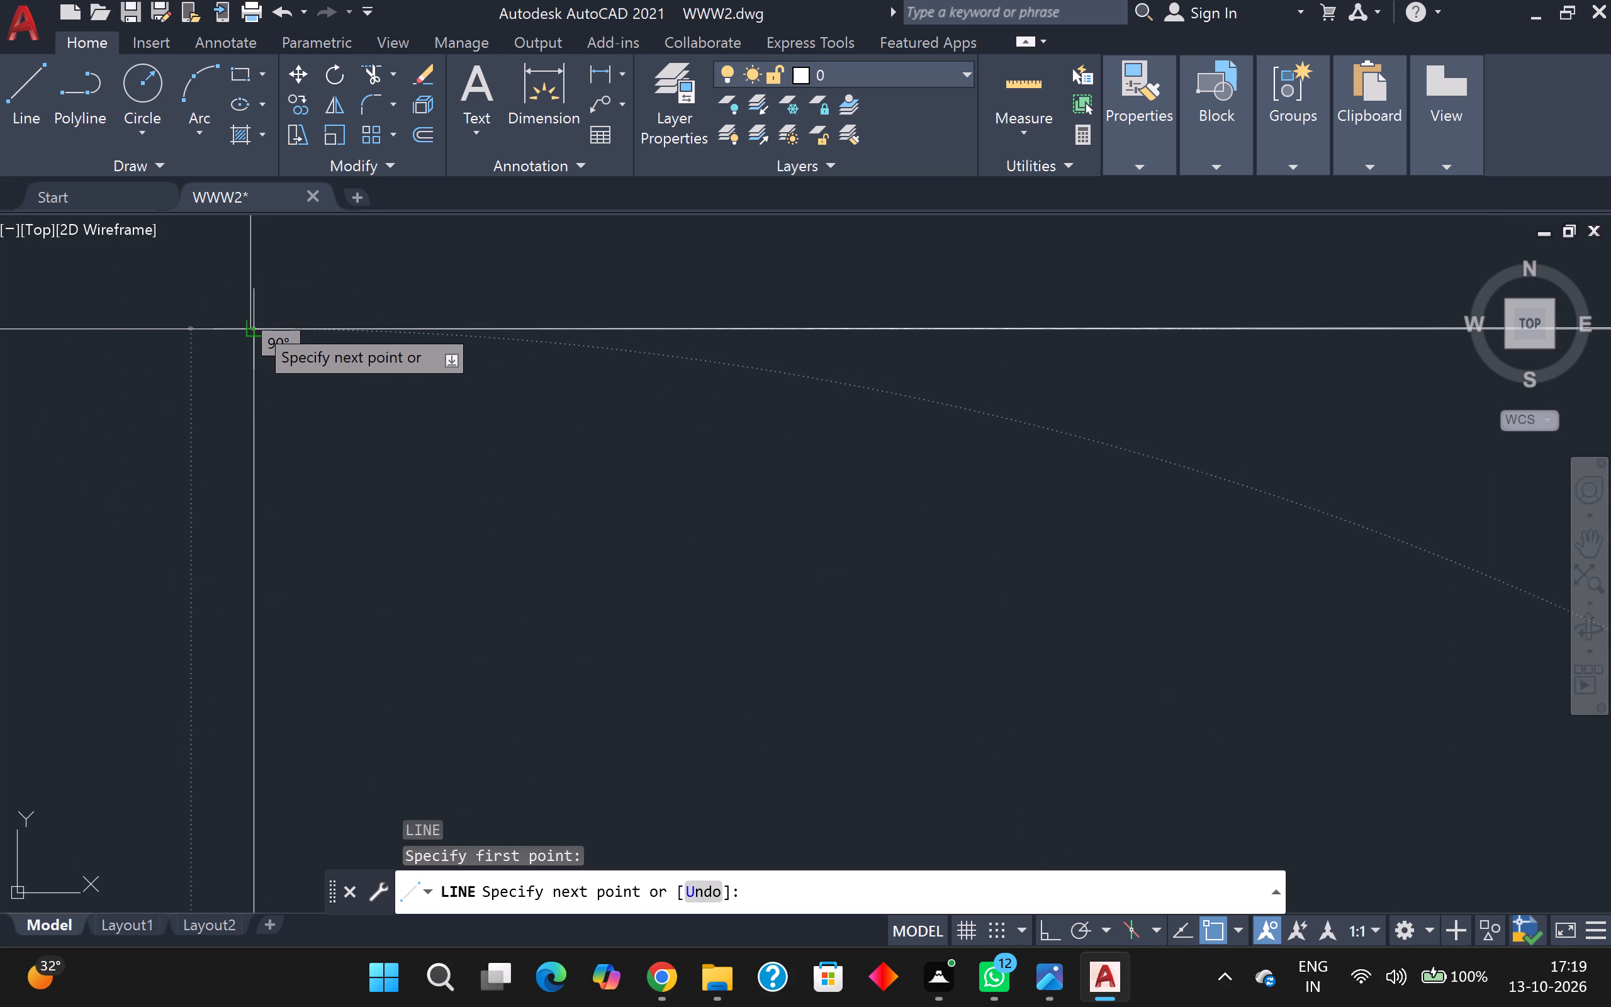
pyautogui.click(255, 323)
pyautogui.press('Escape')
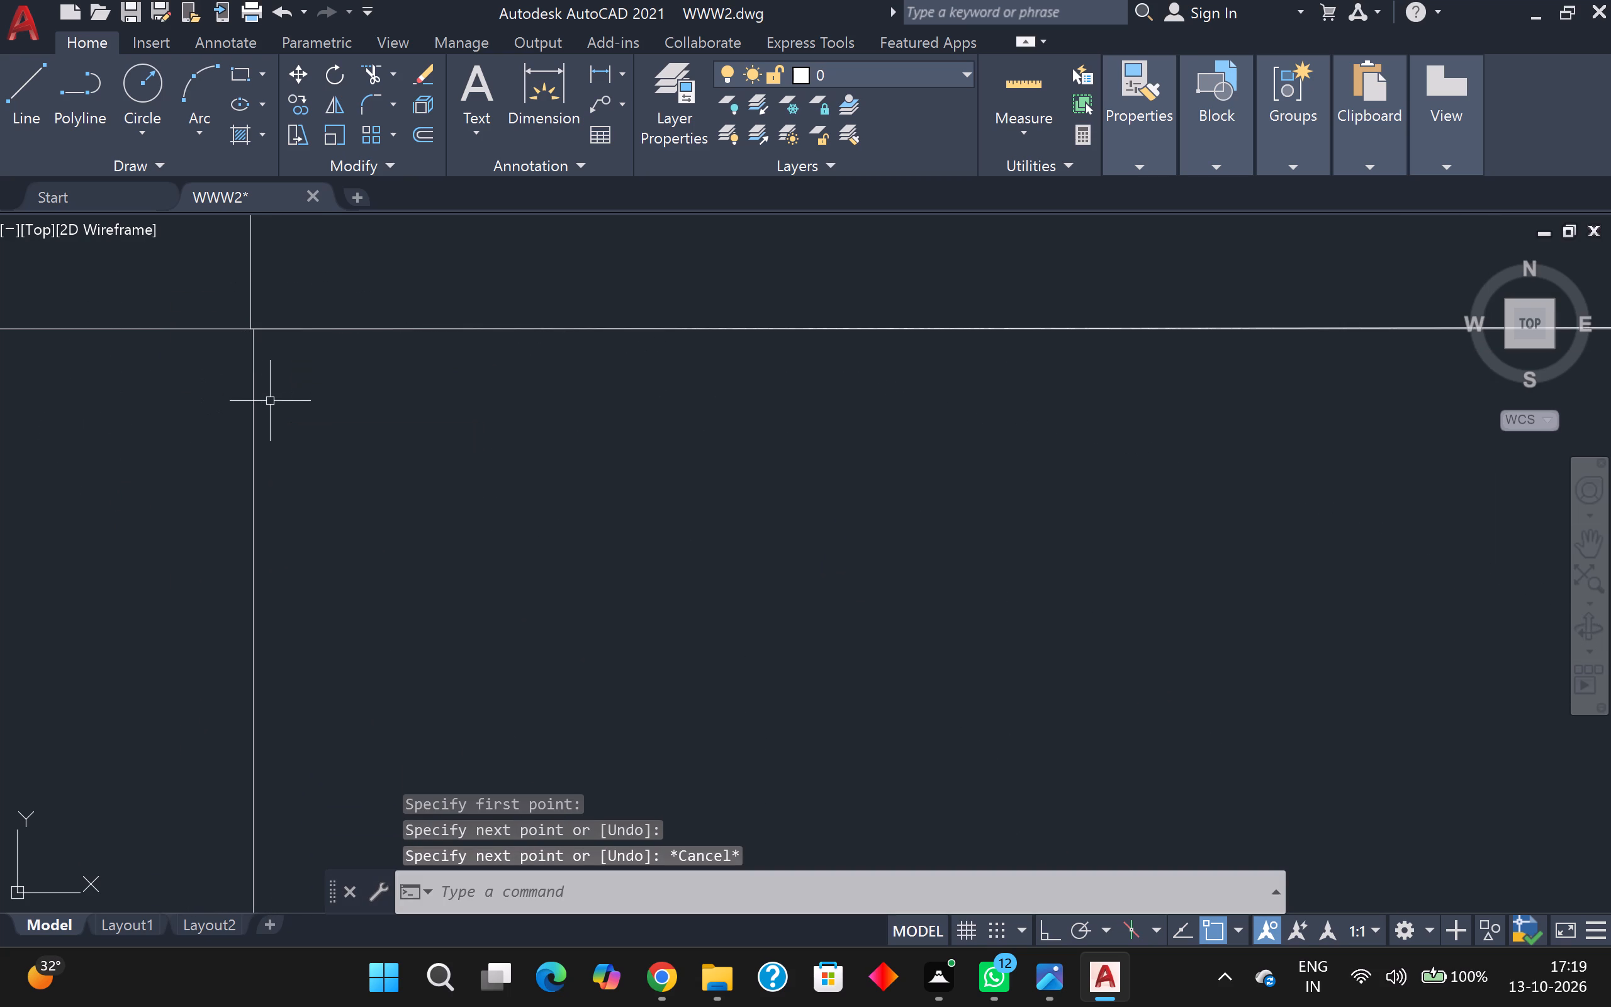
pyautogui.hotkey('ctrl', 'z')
# Examine the corner where the right cross line meets the 6' line and the wall's lower line.
pyautogui.scroll(-2, 270, 401)
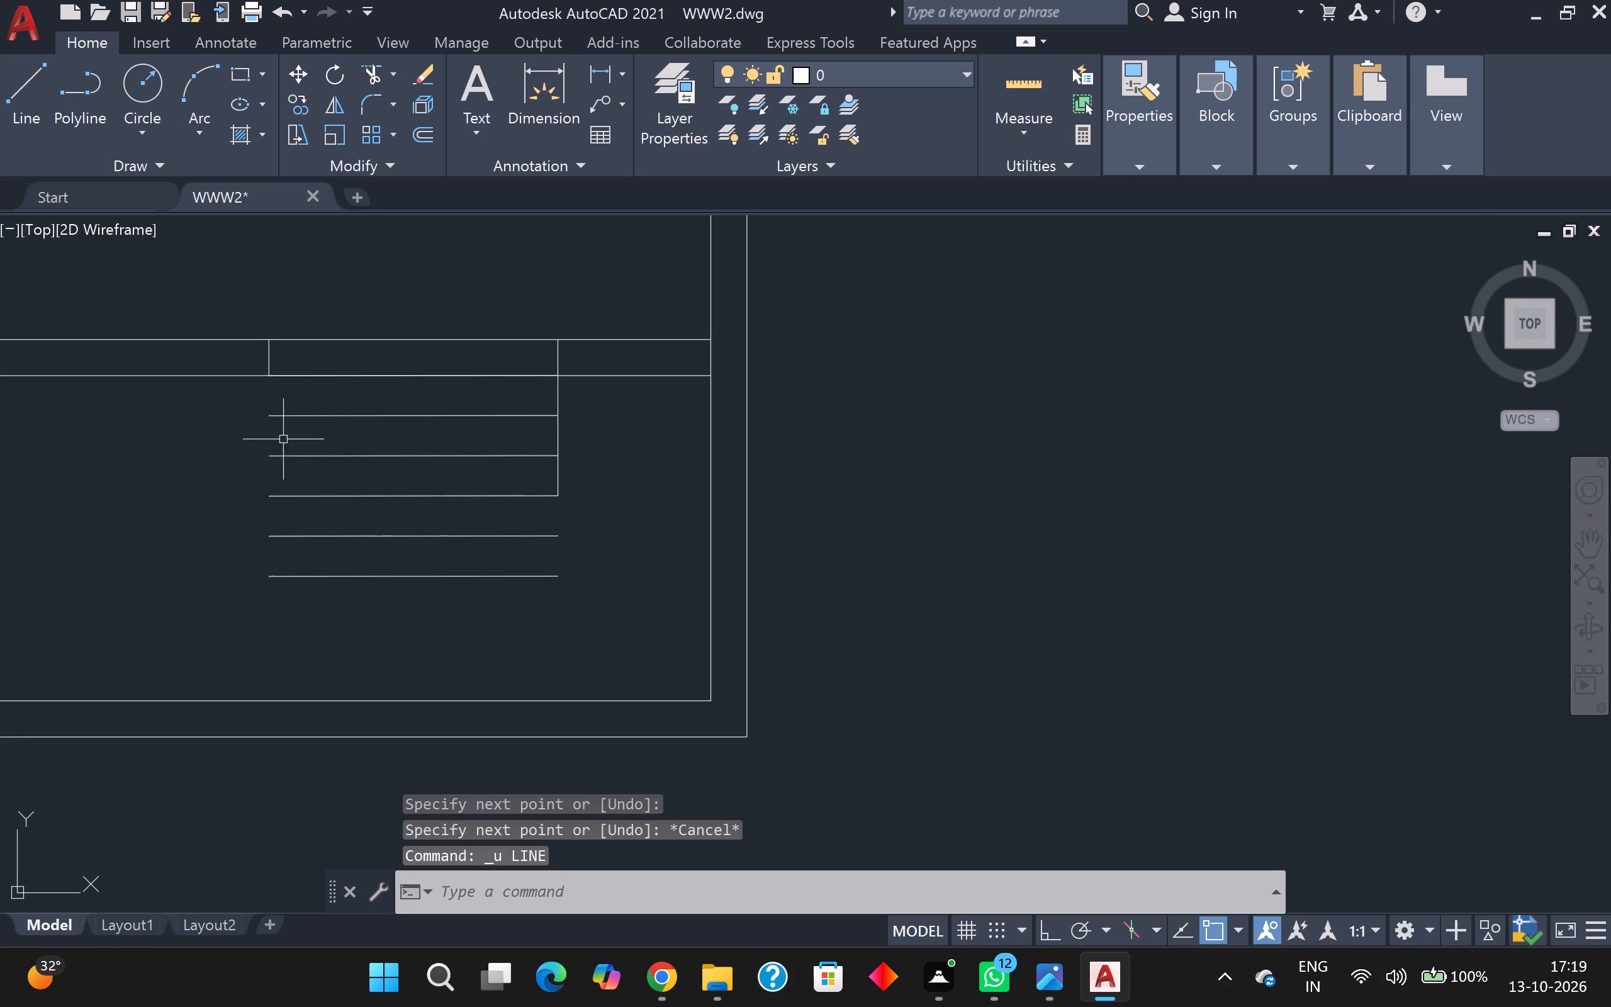
pyautogui.scroll(1, 446, 427)
pyautogui.scroll(1, 850, 381)
pyautogui.moveTo(850, 380); pyautogui.dragTo(850, 492, button='middle')
pyautogui.scroll(1, 530, 465)
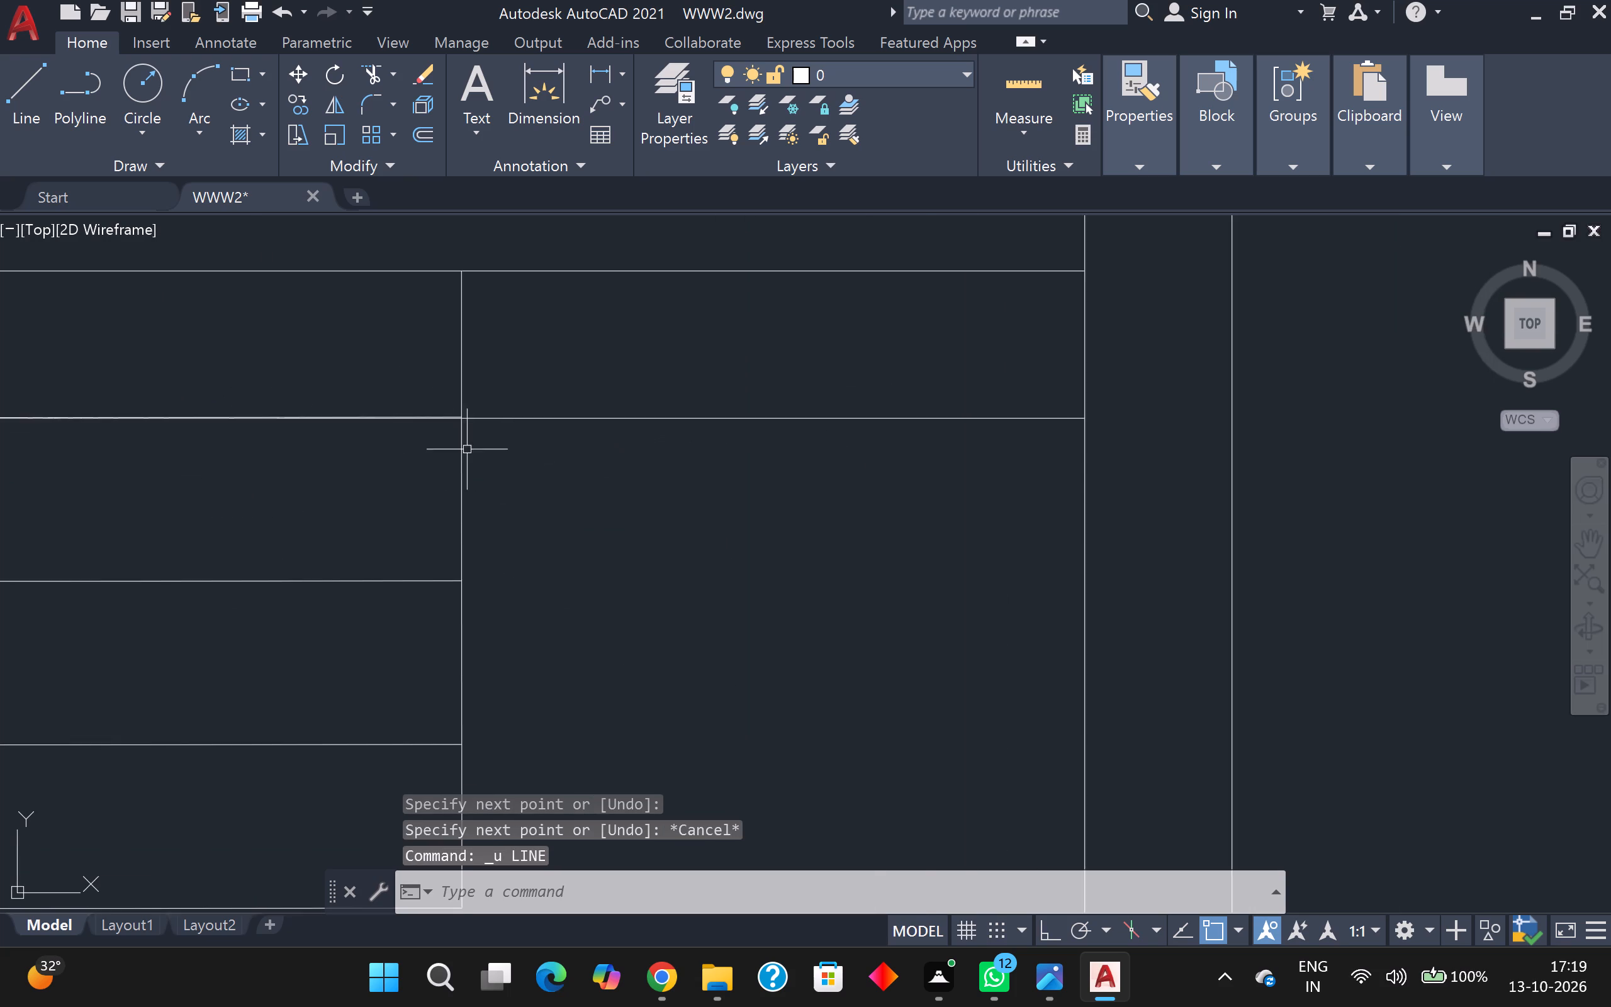
pyautogui.scroll(3, 411, 384)
pyautogui.scroll(3, 557, 472)
pyautogui.scroll(1, 626, 600)
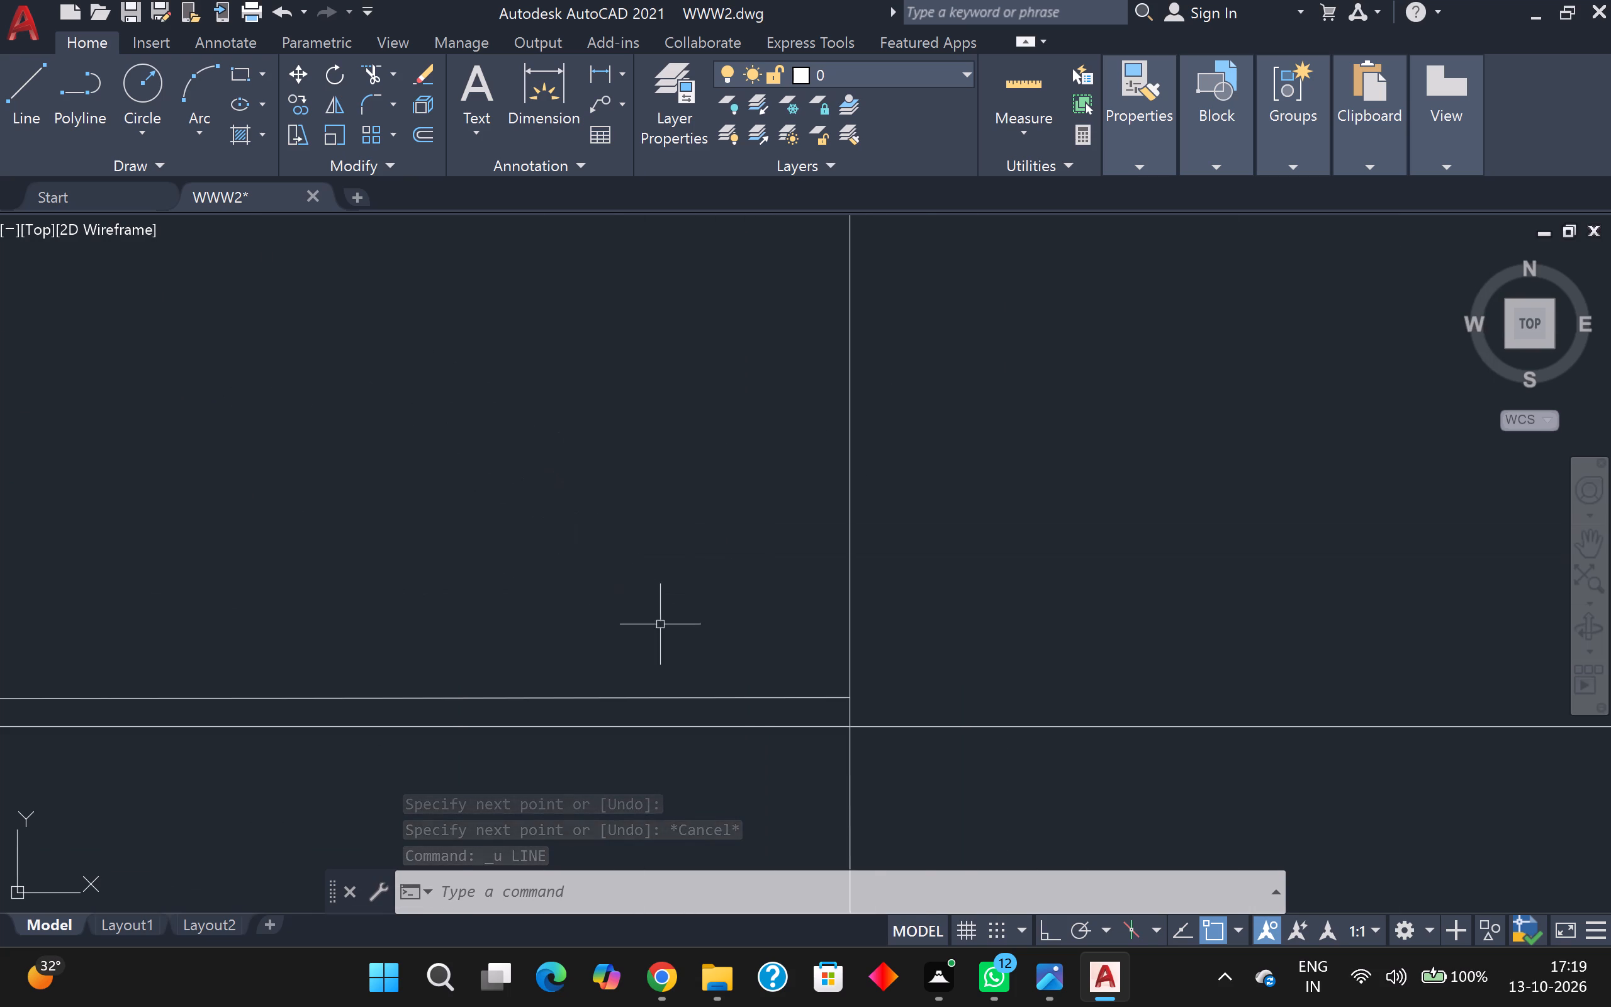
pyautogui.scroll(-2, 711, 649)
pyautogui.scroll(3, 712, 646)
pyautogui.scroll(-6, 712, 646)
pyautogui.scroll(2, 713, 635)
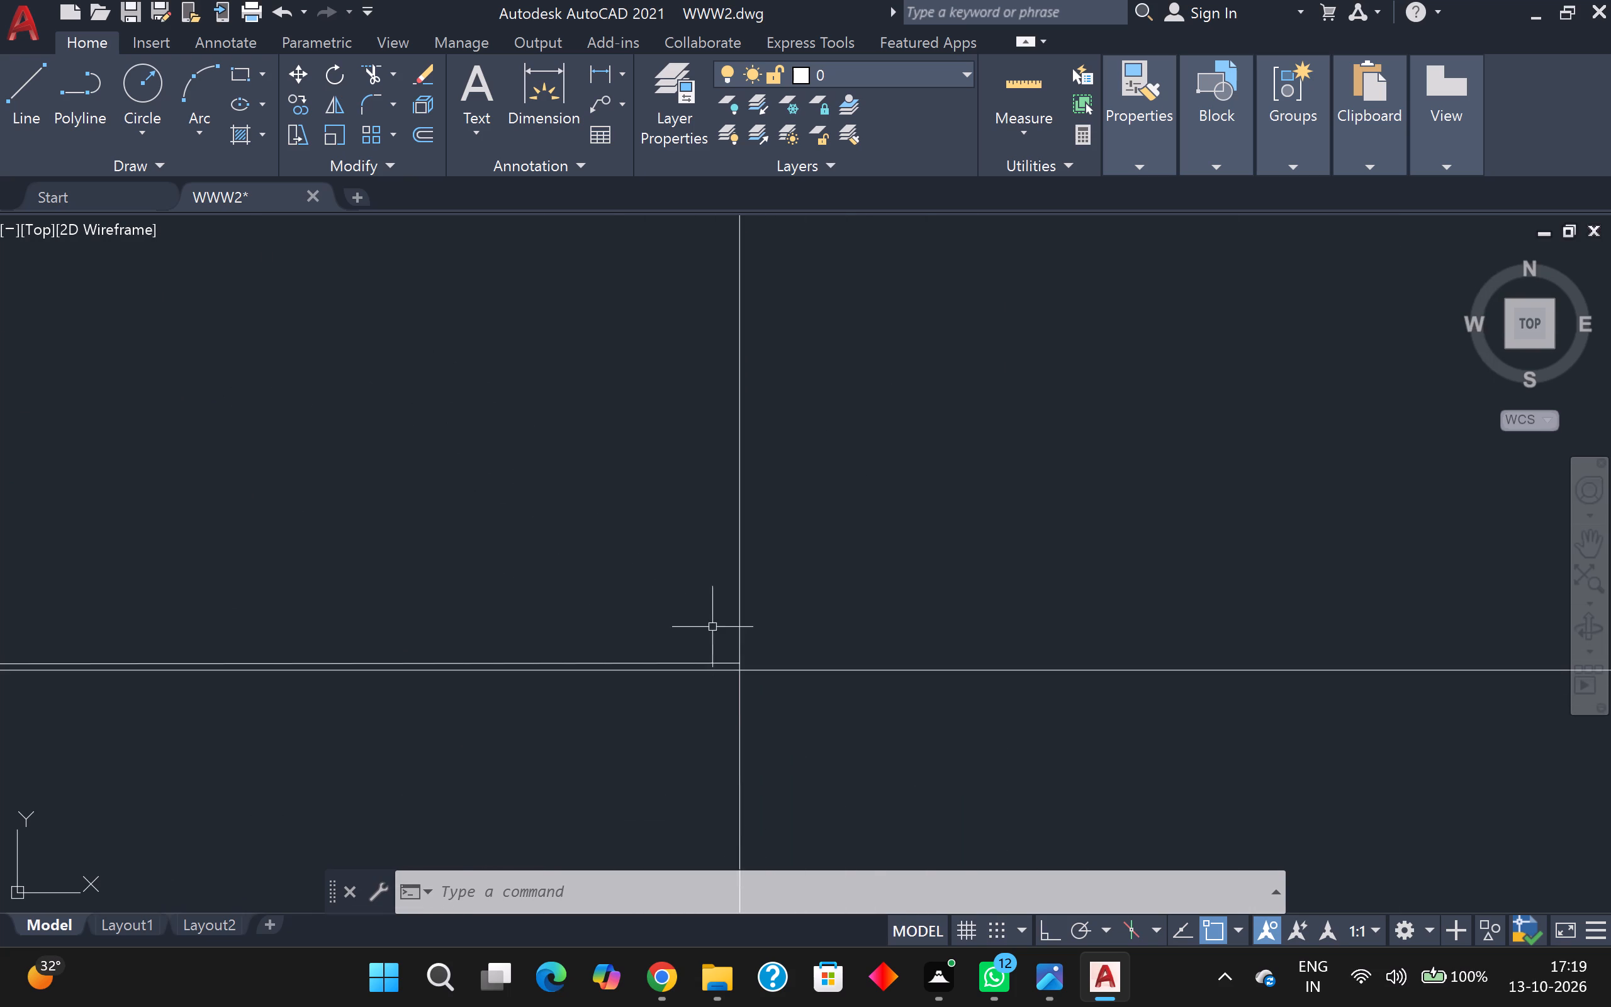
pyautogui.moveTo(710, 620); pyautogui.dragTo(719, 602, button='middle')
# Trim the wall's upper and lower lines between the two cross lines with a fence to open the 6' gap.
pyautogui.scroll(-2, 731, 582)
pyautogui.scroll(-2, 588, 523)
pyautogui.moveTo(588, 522); pyautogui.dragTo(743, 470, button='middle')
pyautogui.scroll(-1, 588, 522)
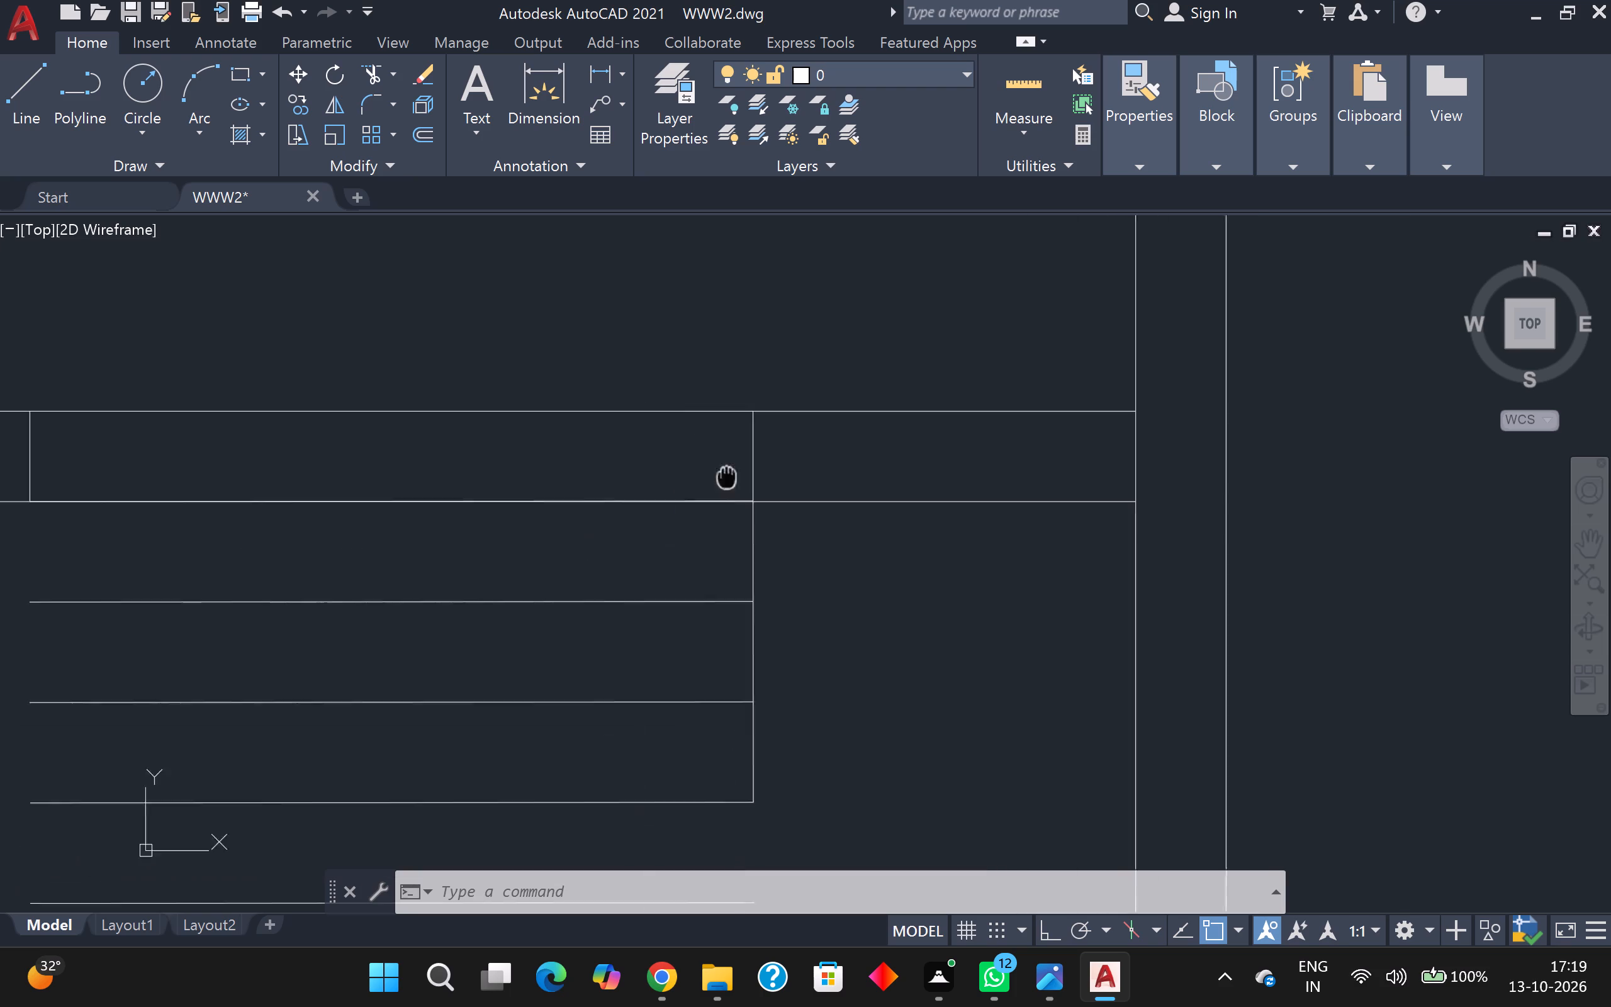
pyautogui.click(362, 67)
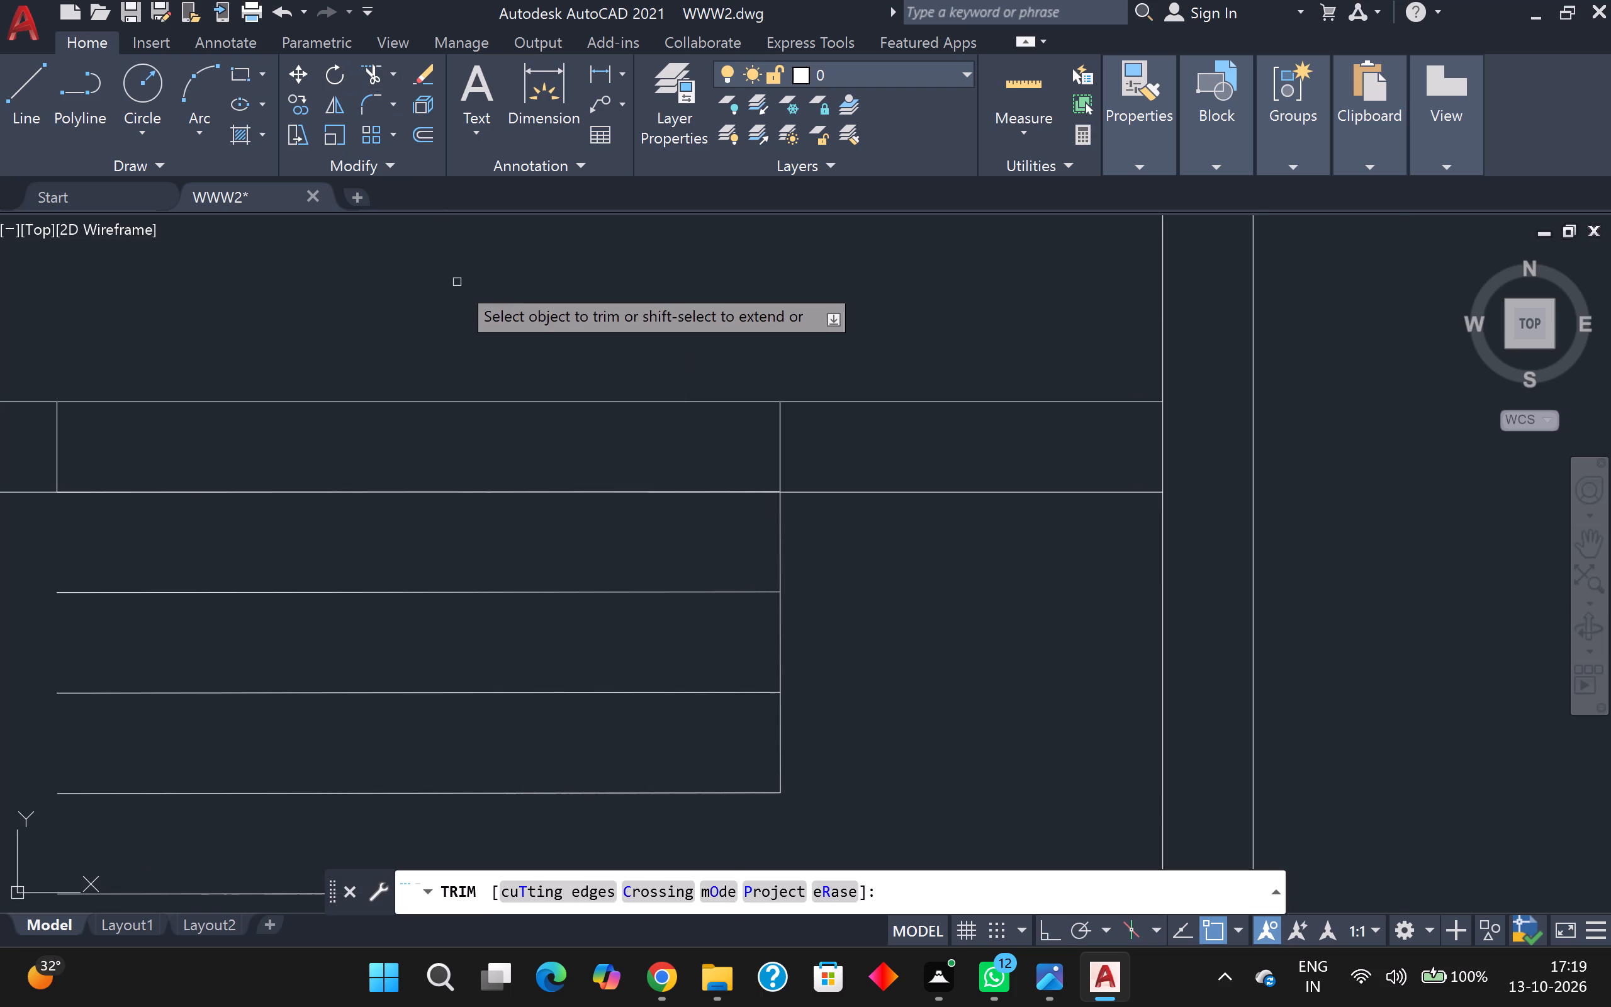
pyautogui.click(466, 299)
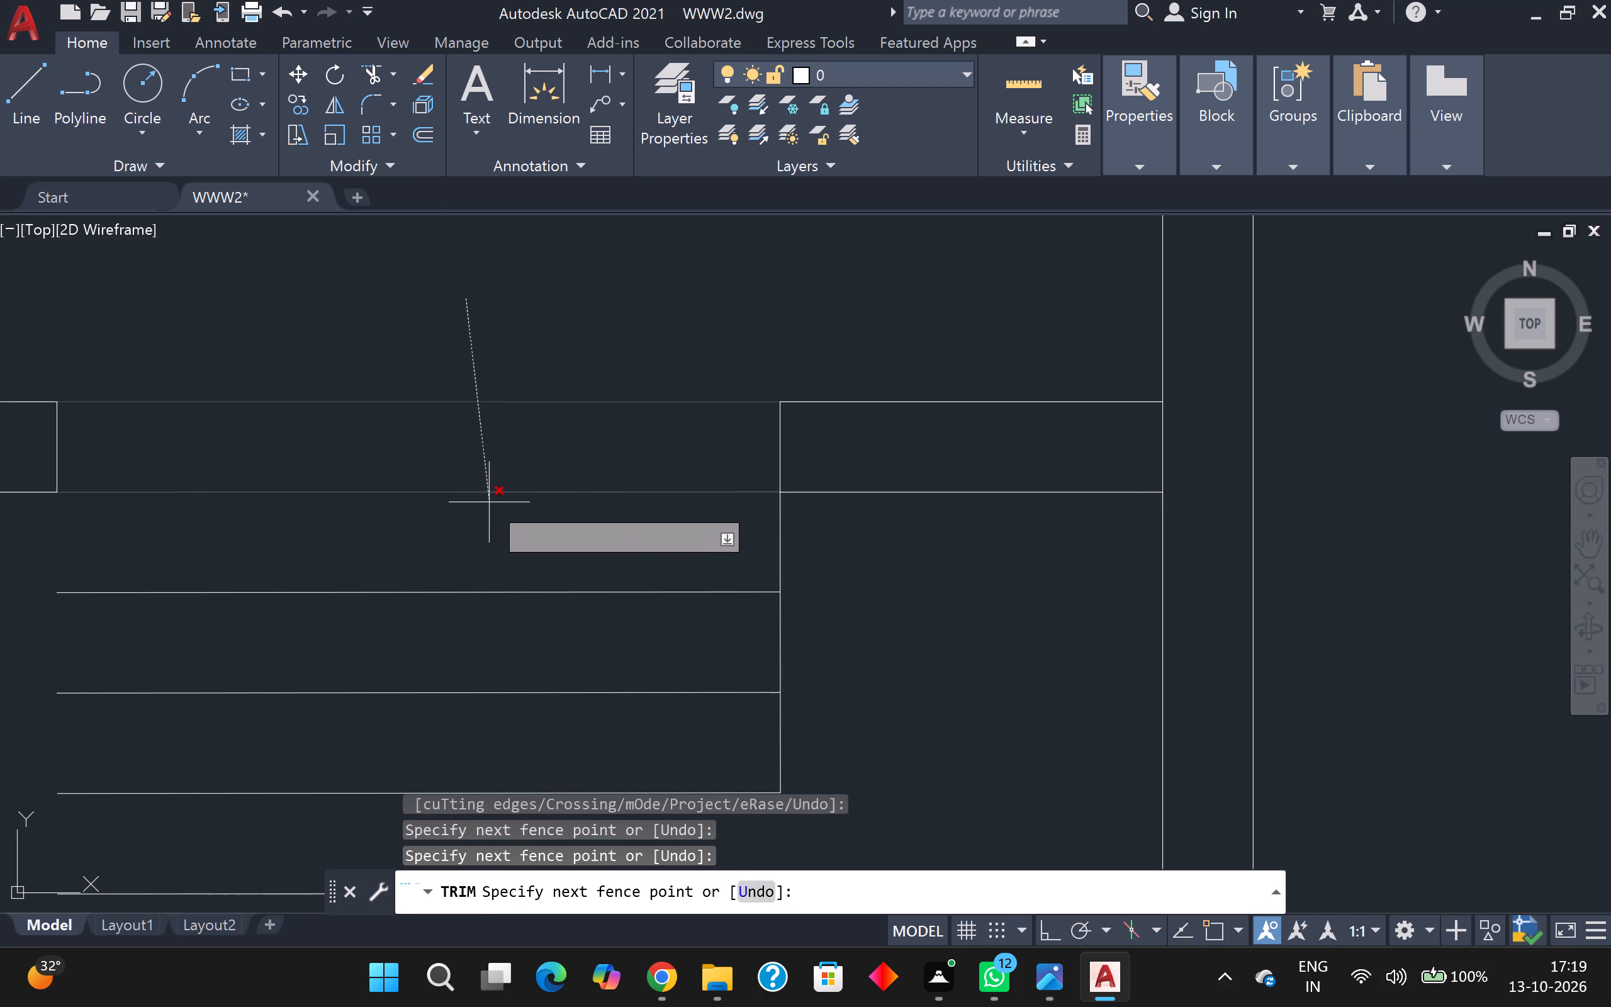
pyautogui.click(488, 506)
# Try to switch to Extend (EX) for the cross line at the left side of the 6' opening.
pyautogui.scroll(-2, 495, 483)
pyautogui.scroll(1, 455, 500)
pyautogui.moveTo(318, 497); pyautogui.dragTo(547, 469, button='middle')
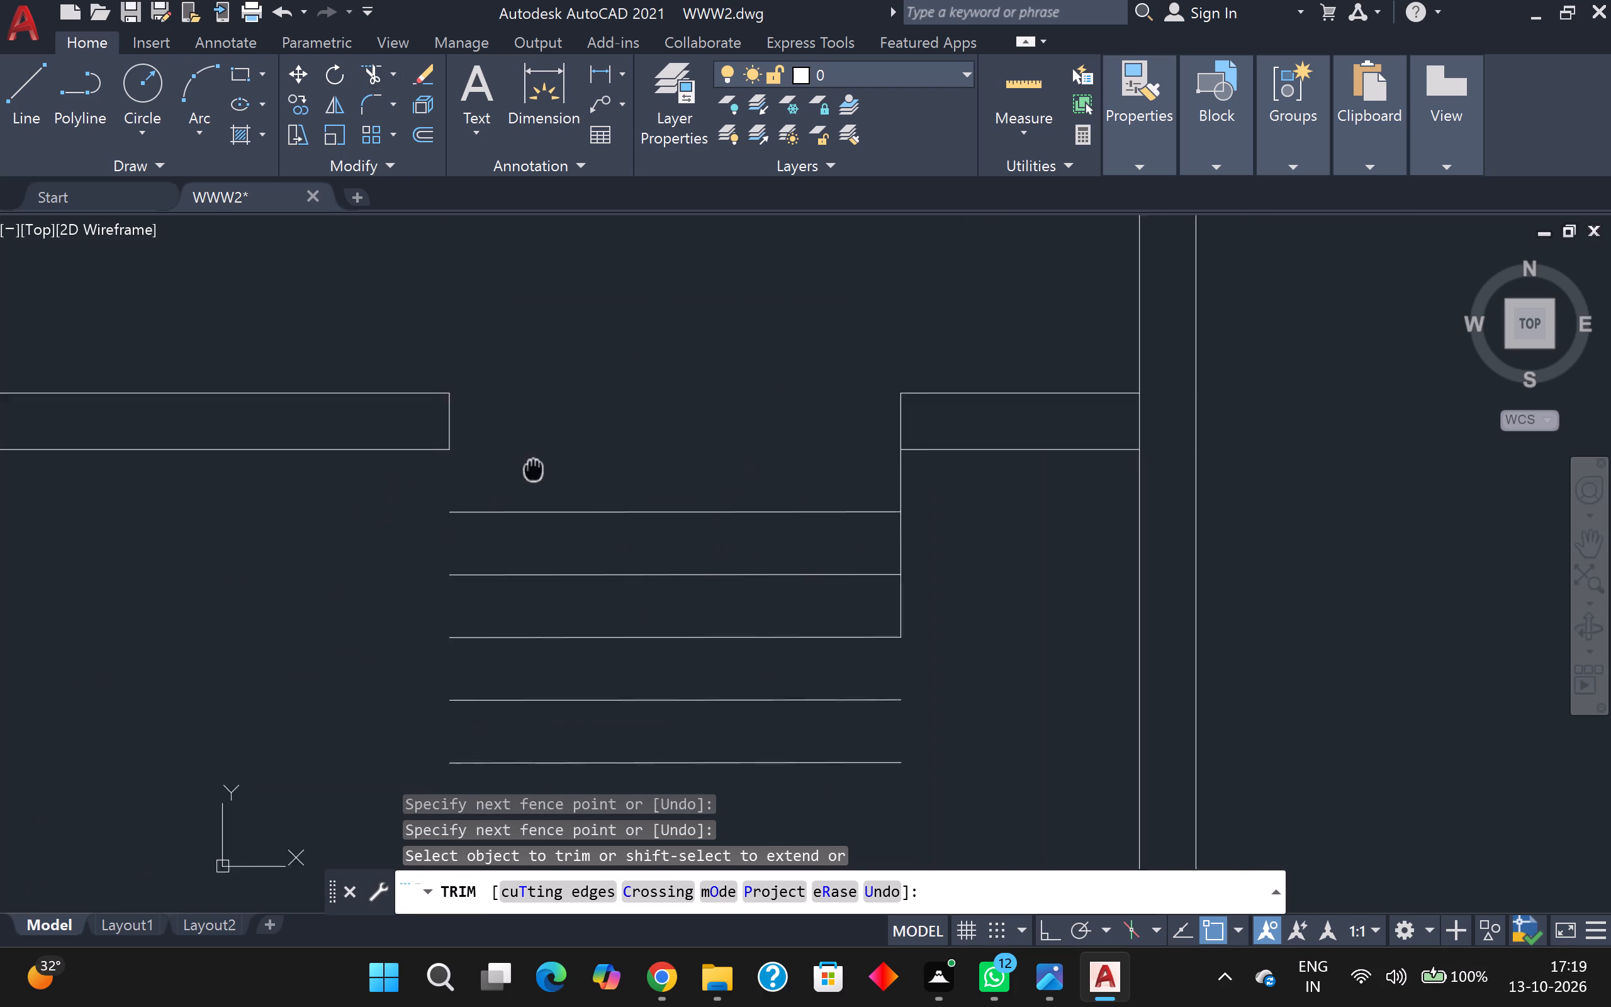
pyautogui.moveTo(547, 469); pyautogui.dragTo(565, 469, button='middle')
pyautogui.scroll(3, 461, 463)
pyautogui.scroll(1, 622, 449)
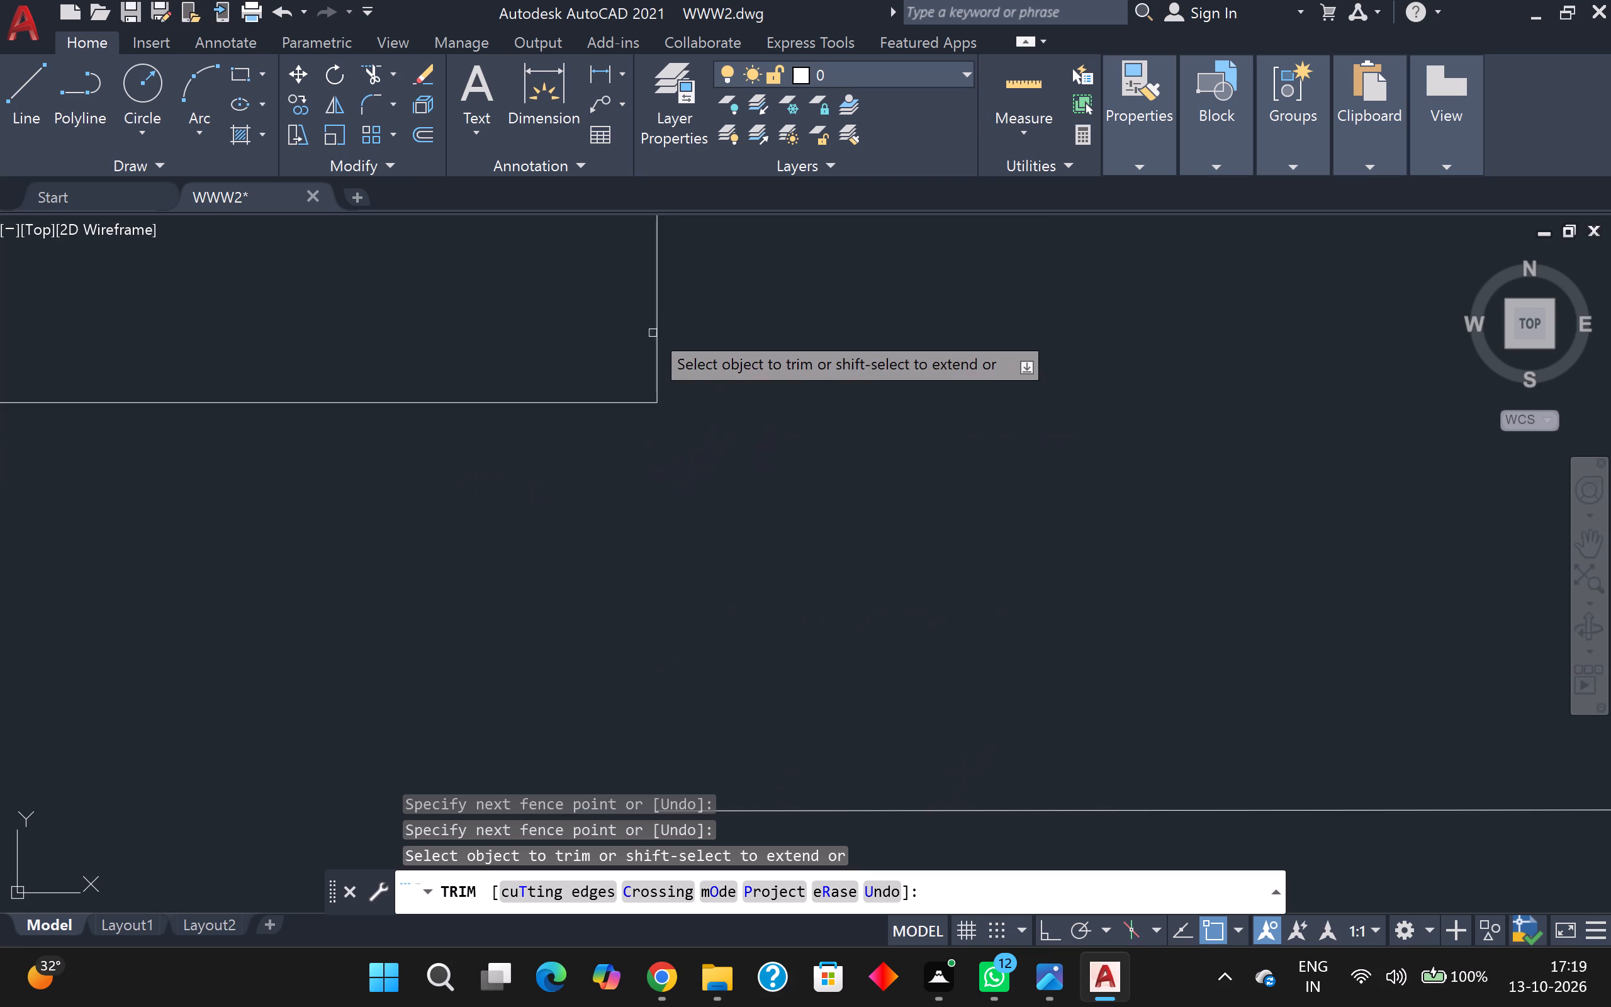
pyautogui.scroll(-2, 651, 330)
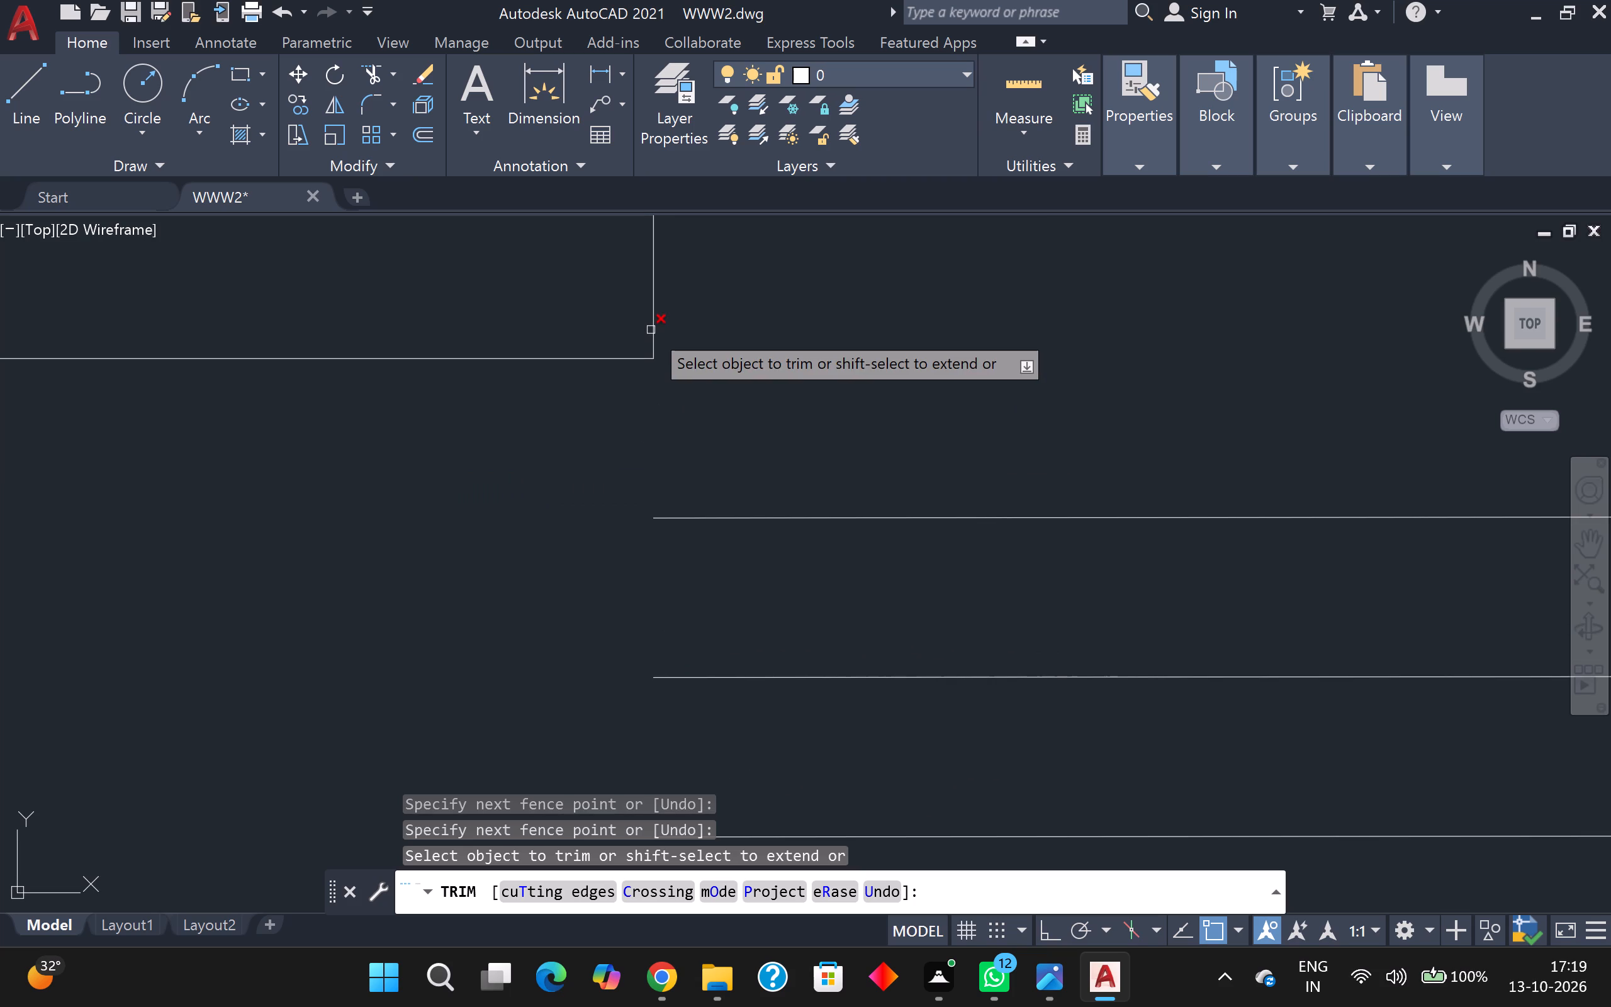
pyautogui.write('EX')
pyautogui.press('Return')
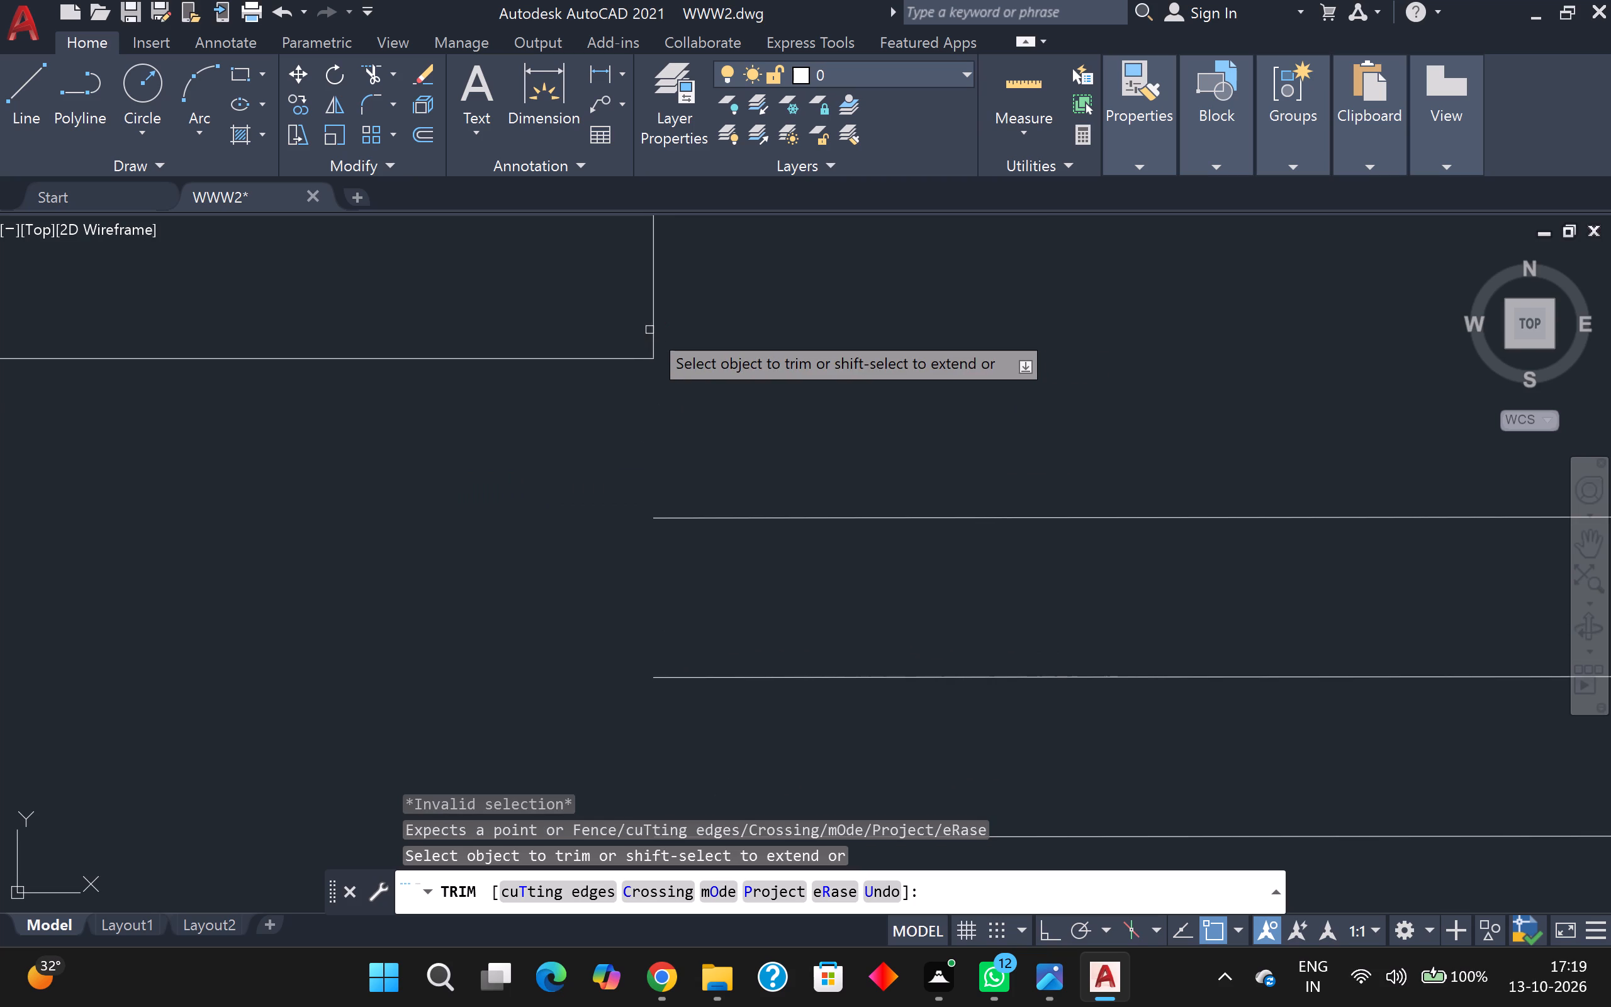
pyautogui.scroll(1, 649, 329)
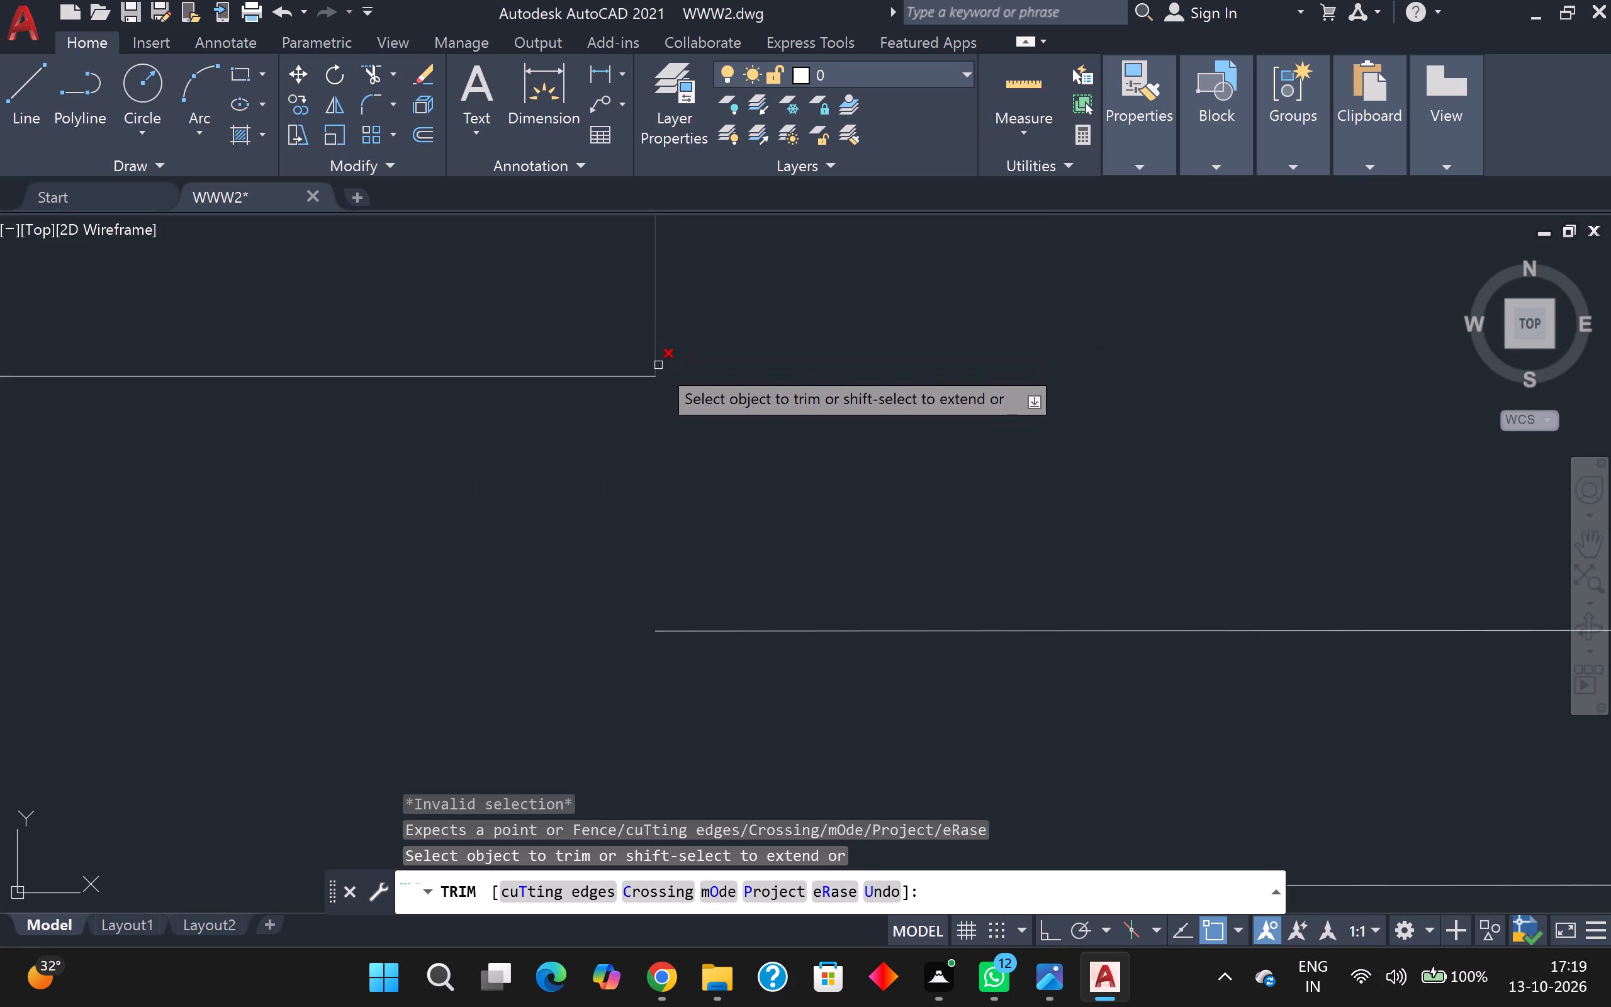
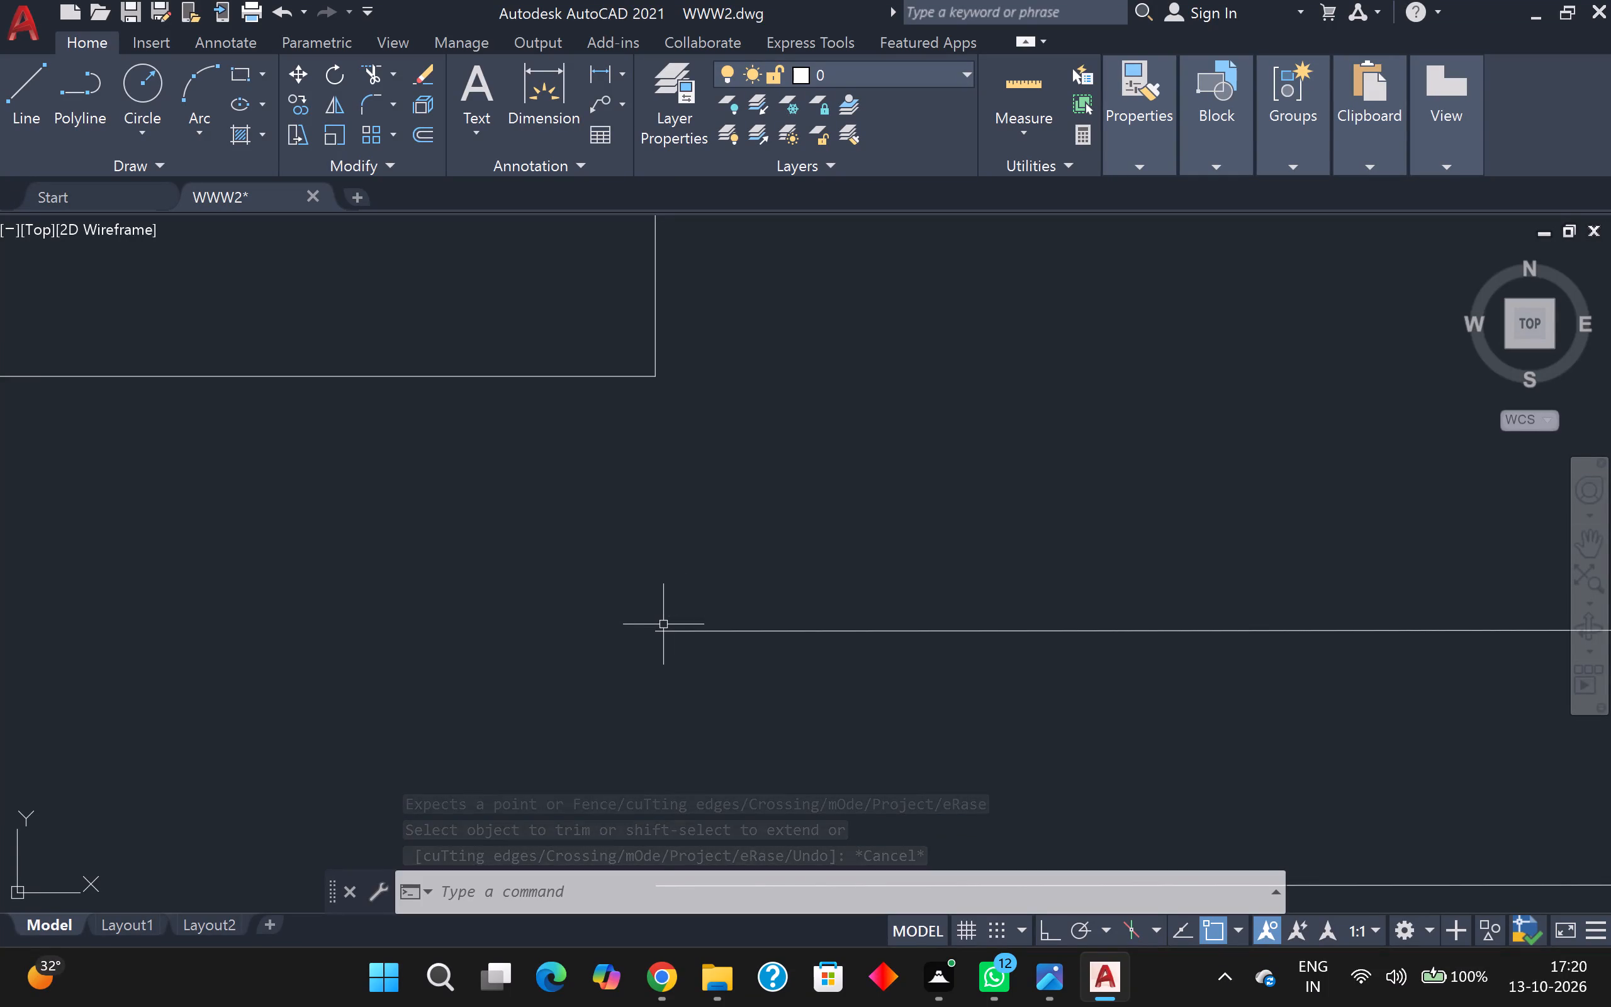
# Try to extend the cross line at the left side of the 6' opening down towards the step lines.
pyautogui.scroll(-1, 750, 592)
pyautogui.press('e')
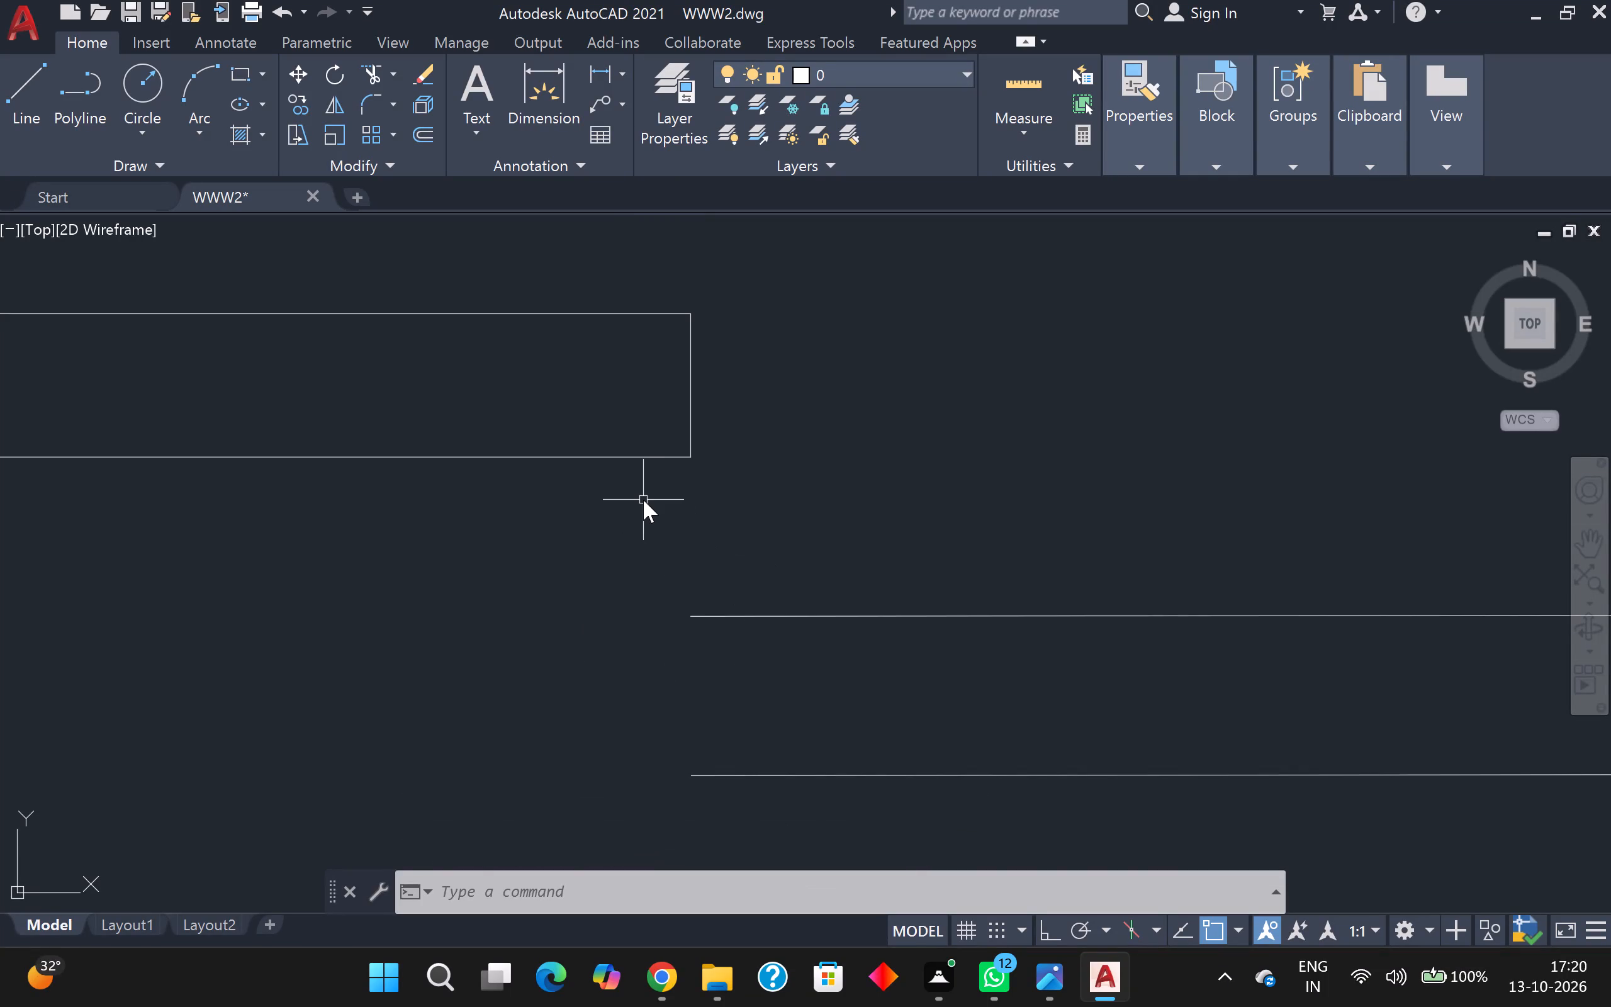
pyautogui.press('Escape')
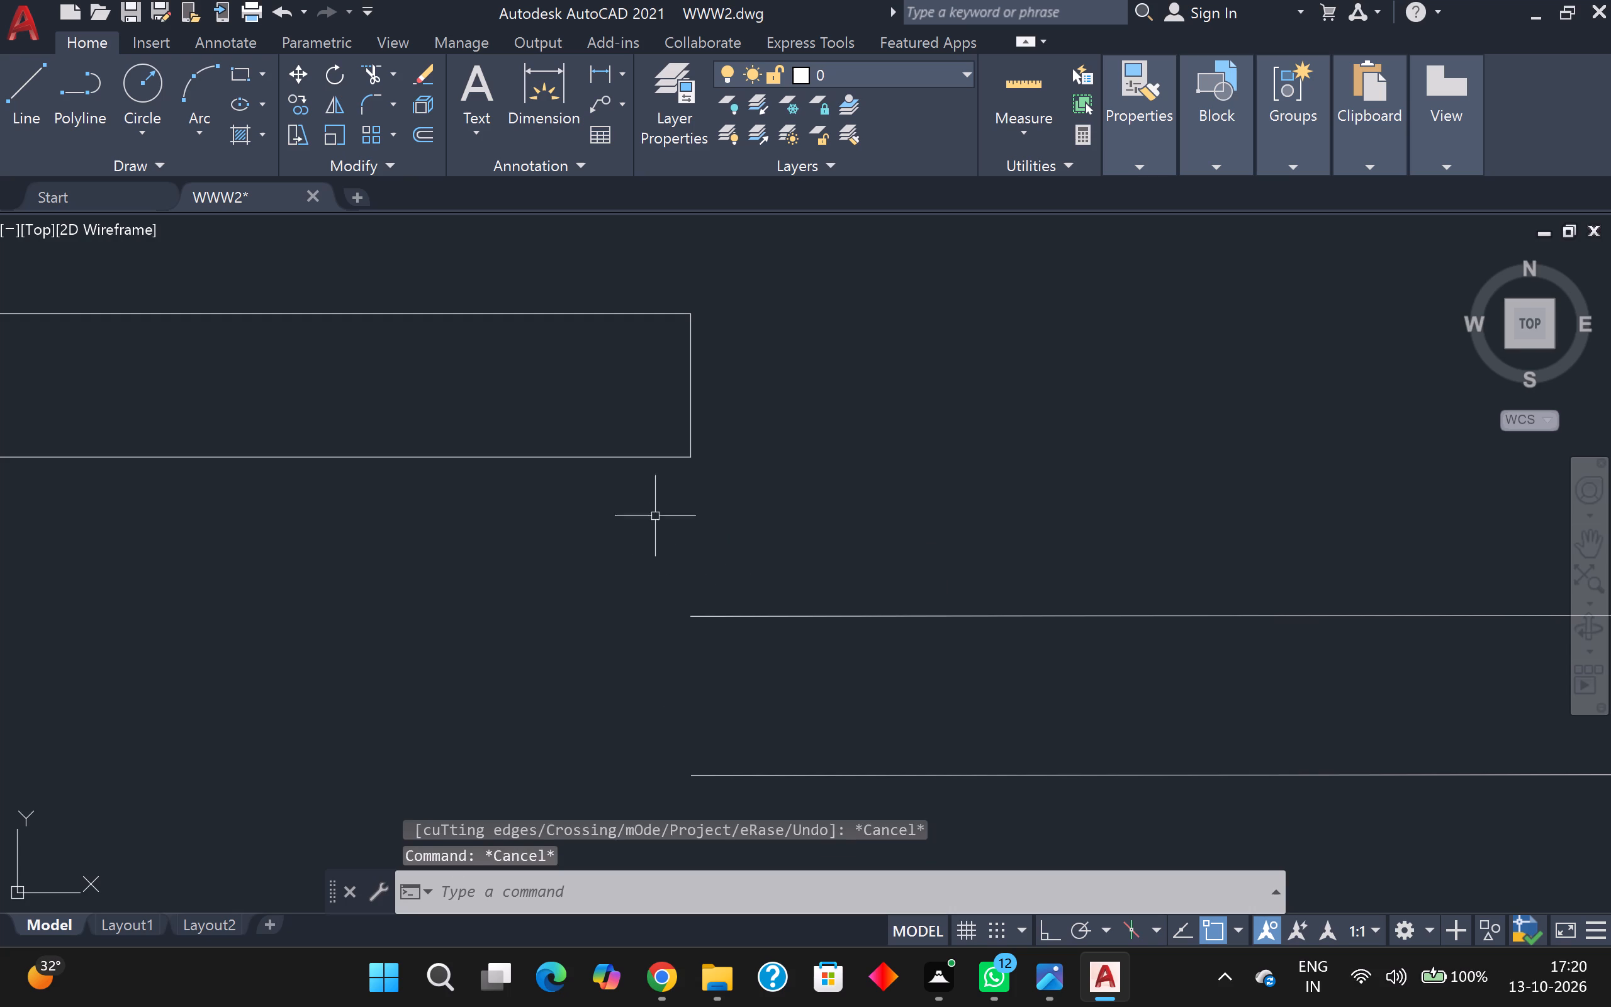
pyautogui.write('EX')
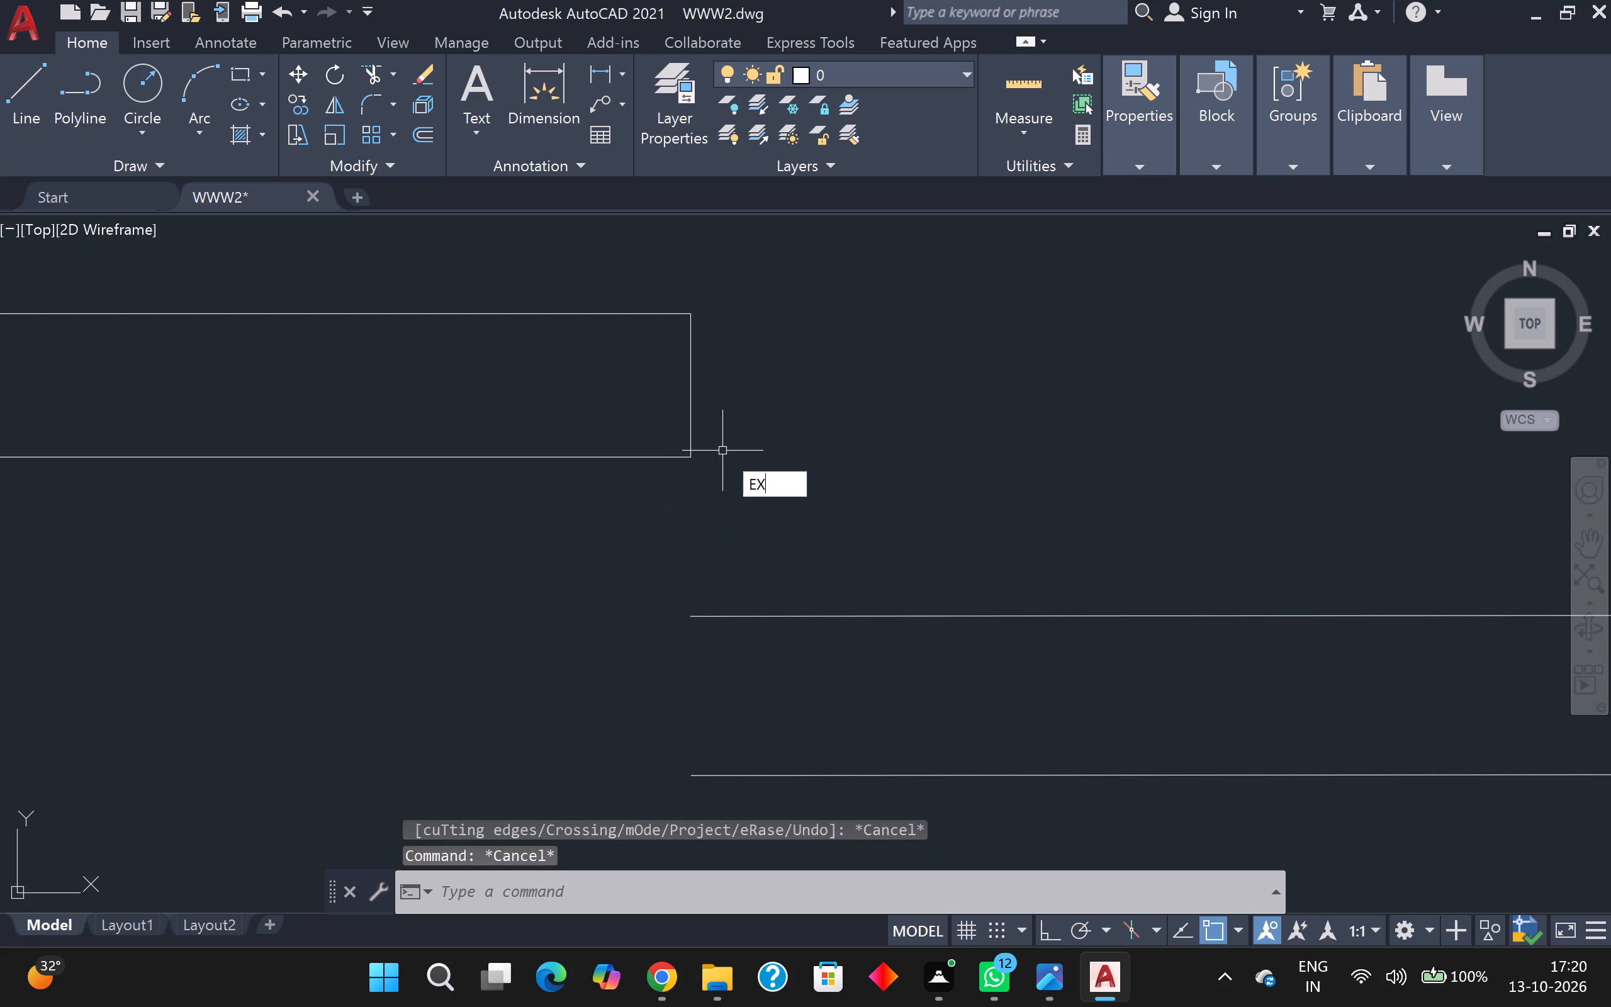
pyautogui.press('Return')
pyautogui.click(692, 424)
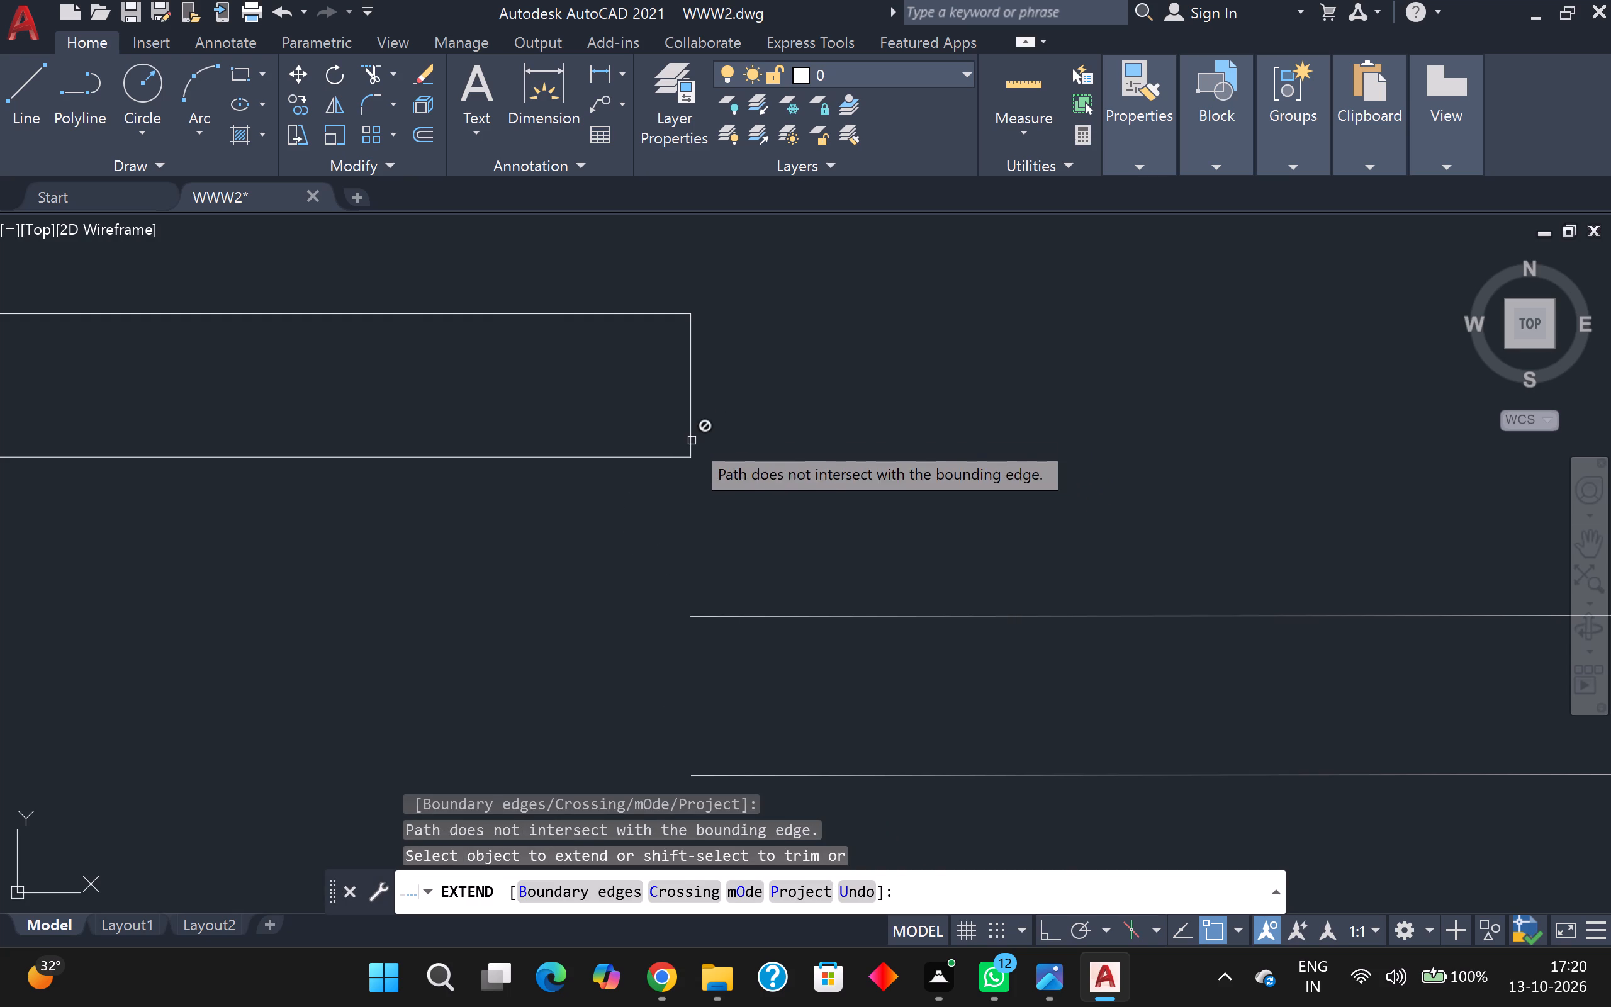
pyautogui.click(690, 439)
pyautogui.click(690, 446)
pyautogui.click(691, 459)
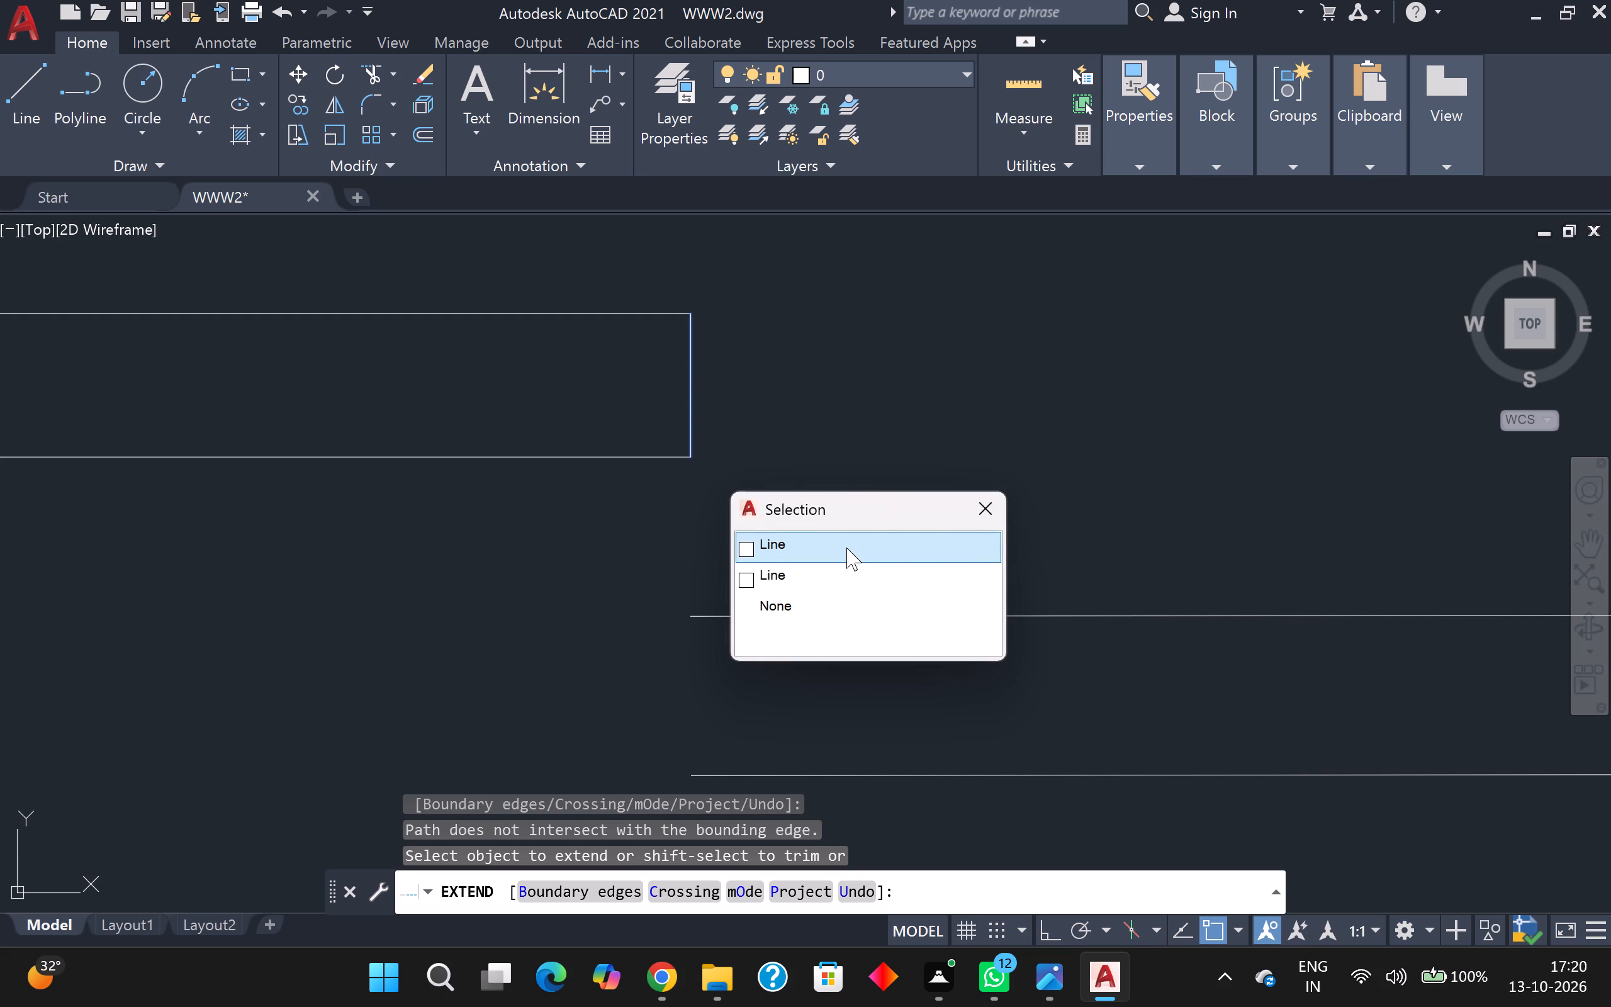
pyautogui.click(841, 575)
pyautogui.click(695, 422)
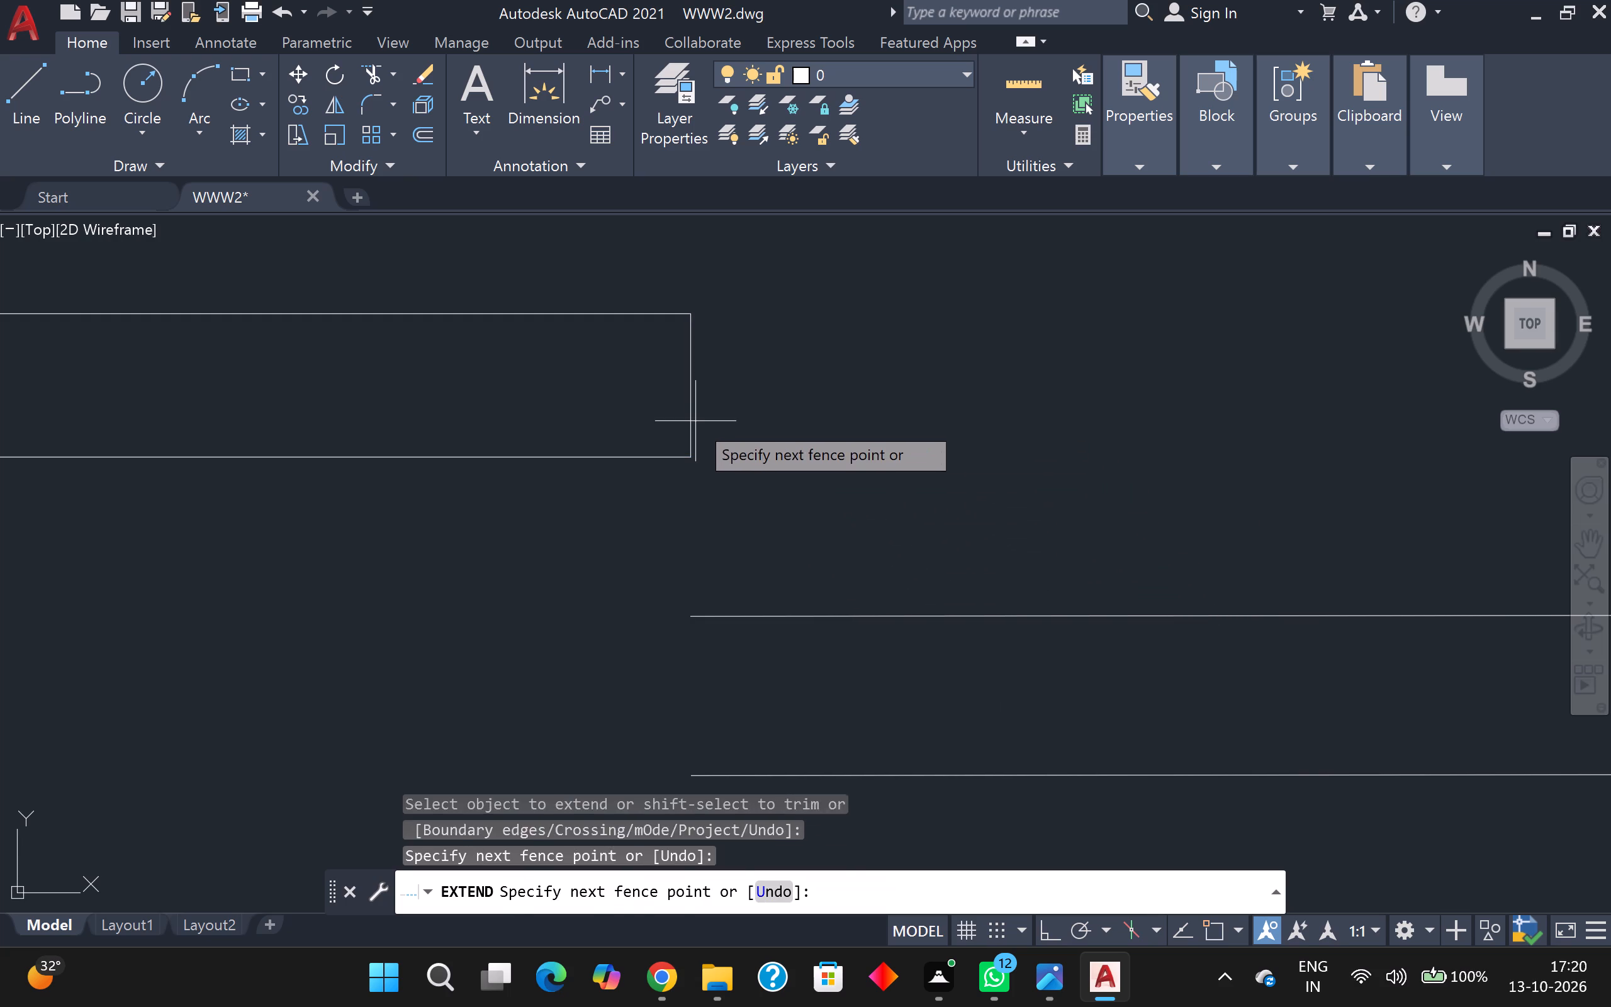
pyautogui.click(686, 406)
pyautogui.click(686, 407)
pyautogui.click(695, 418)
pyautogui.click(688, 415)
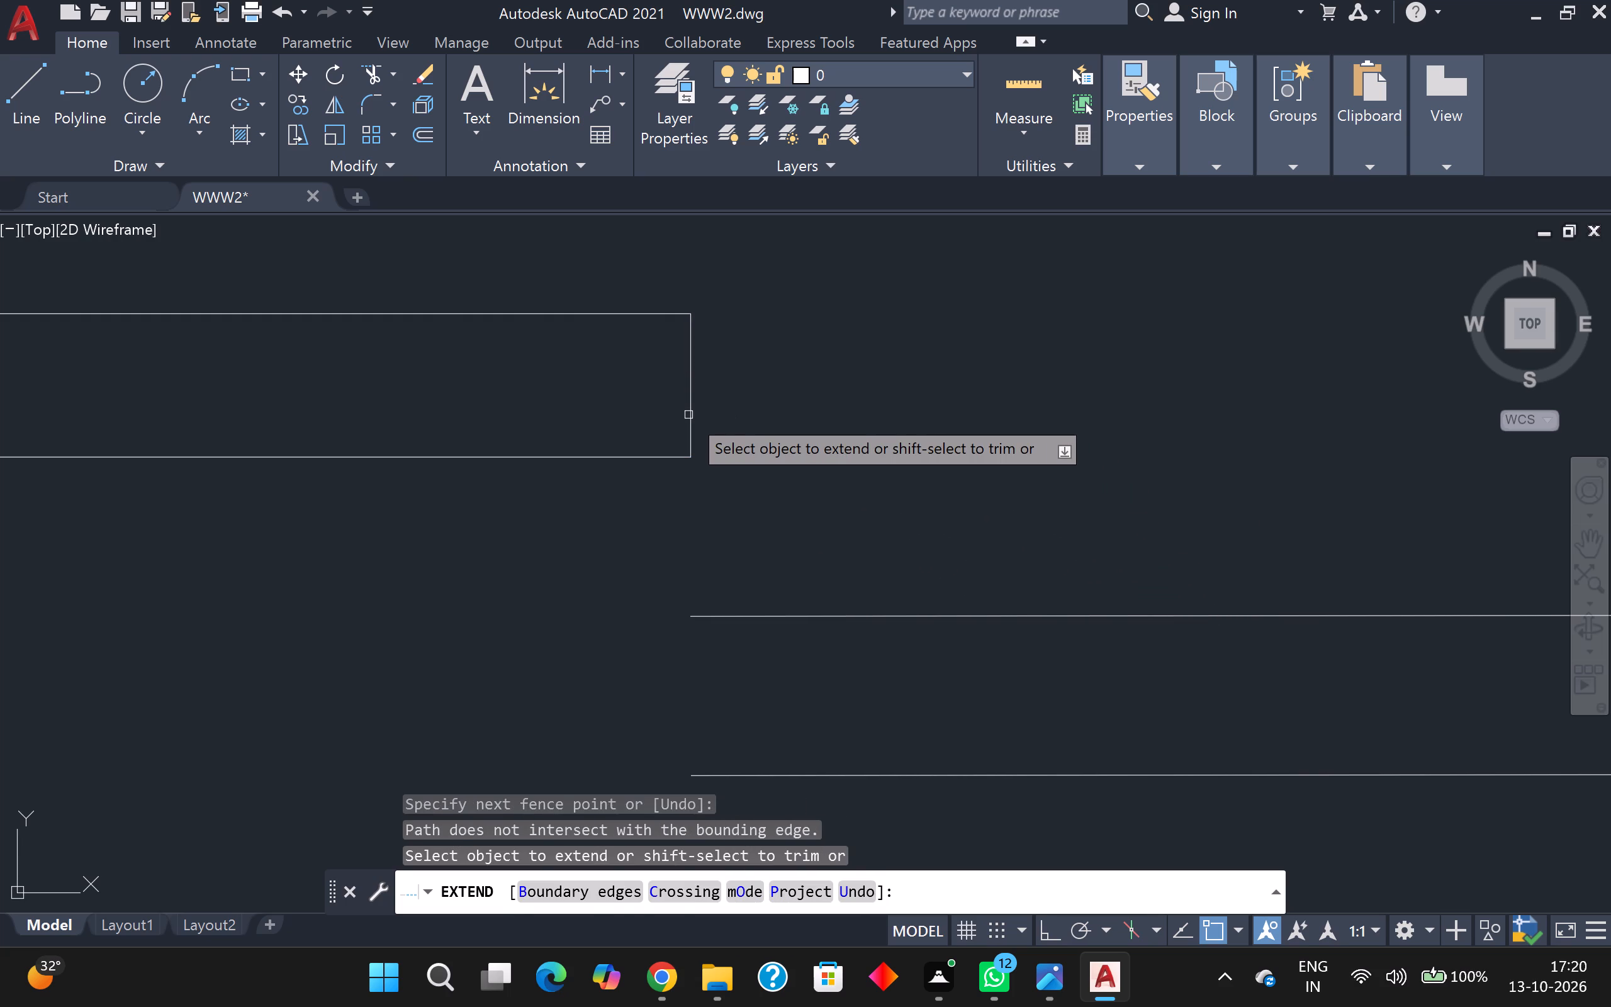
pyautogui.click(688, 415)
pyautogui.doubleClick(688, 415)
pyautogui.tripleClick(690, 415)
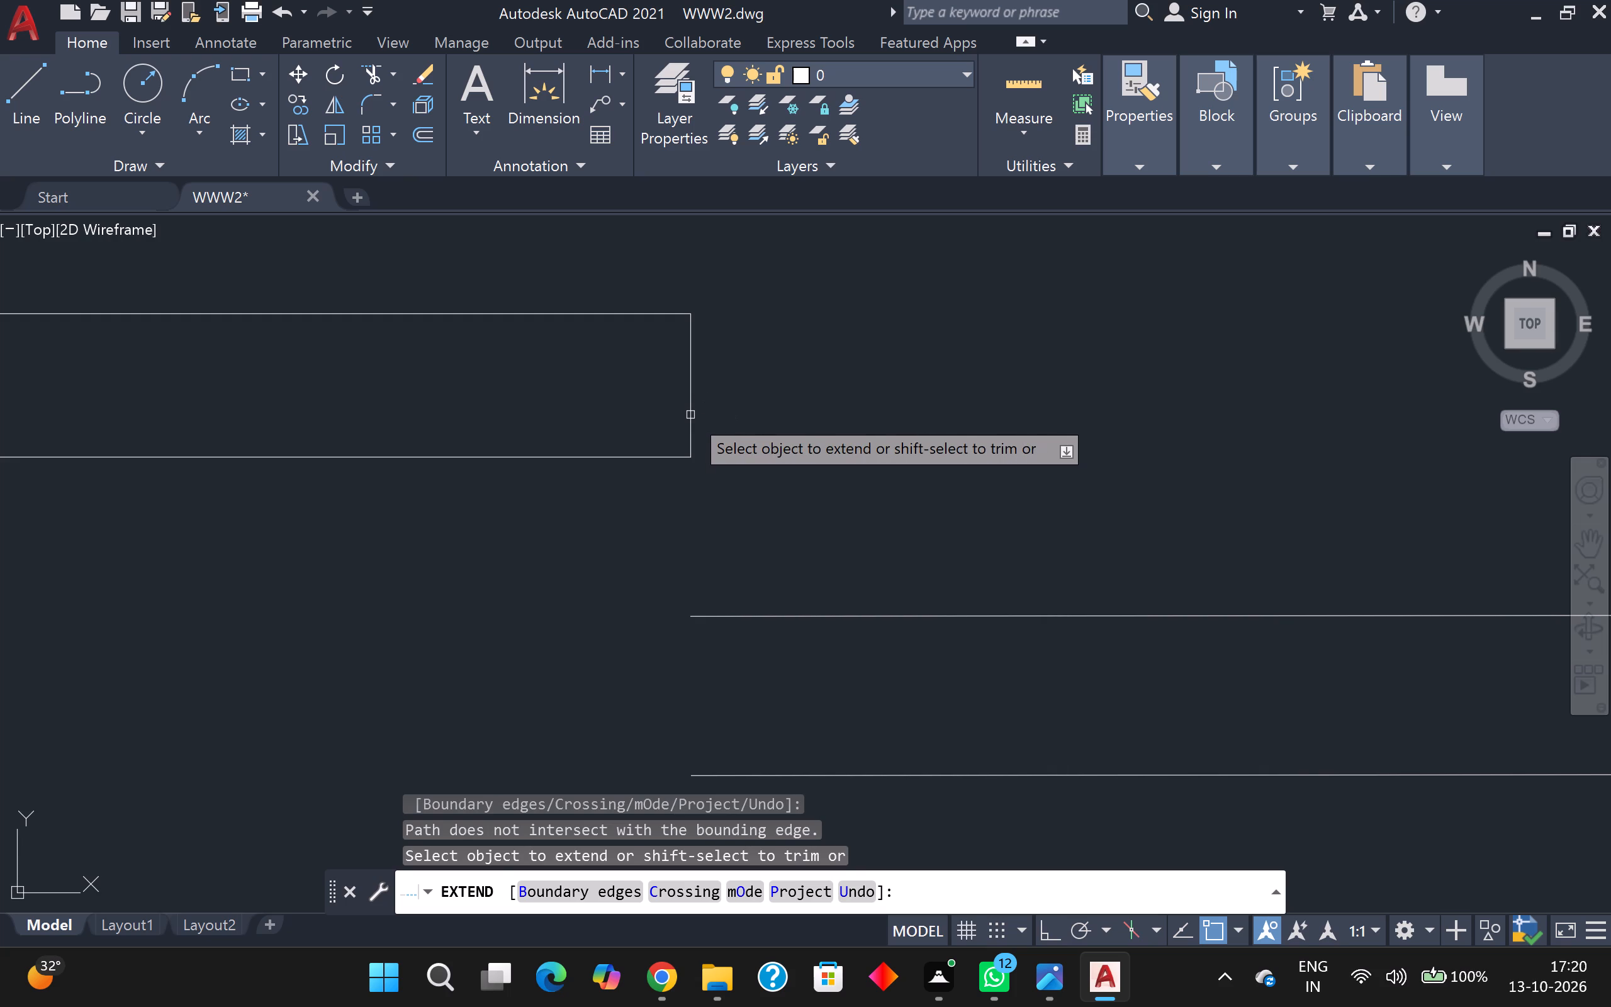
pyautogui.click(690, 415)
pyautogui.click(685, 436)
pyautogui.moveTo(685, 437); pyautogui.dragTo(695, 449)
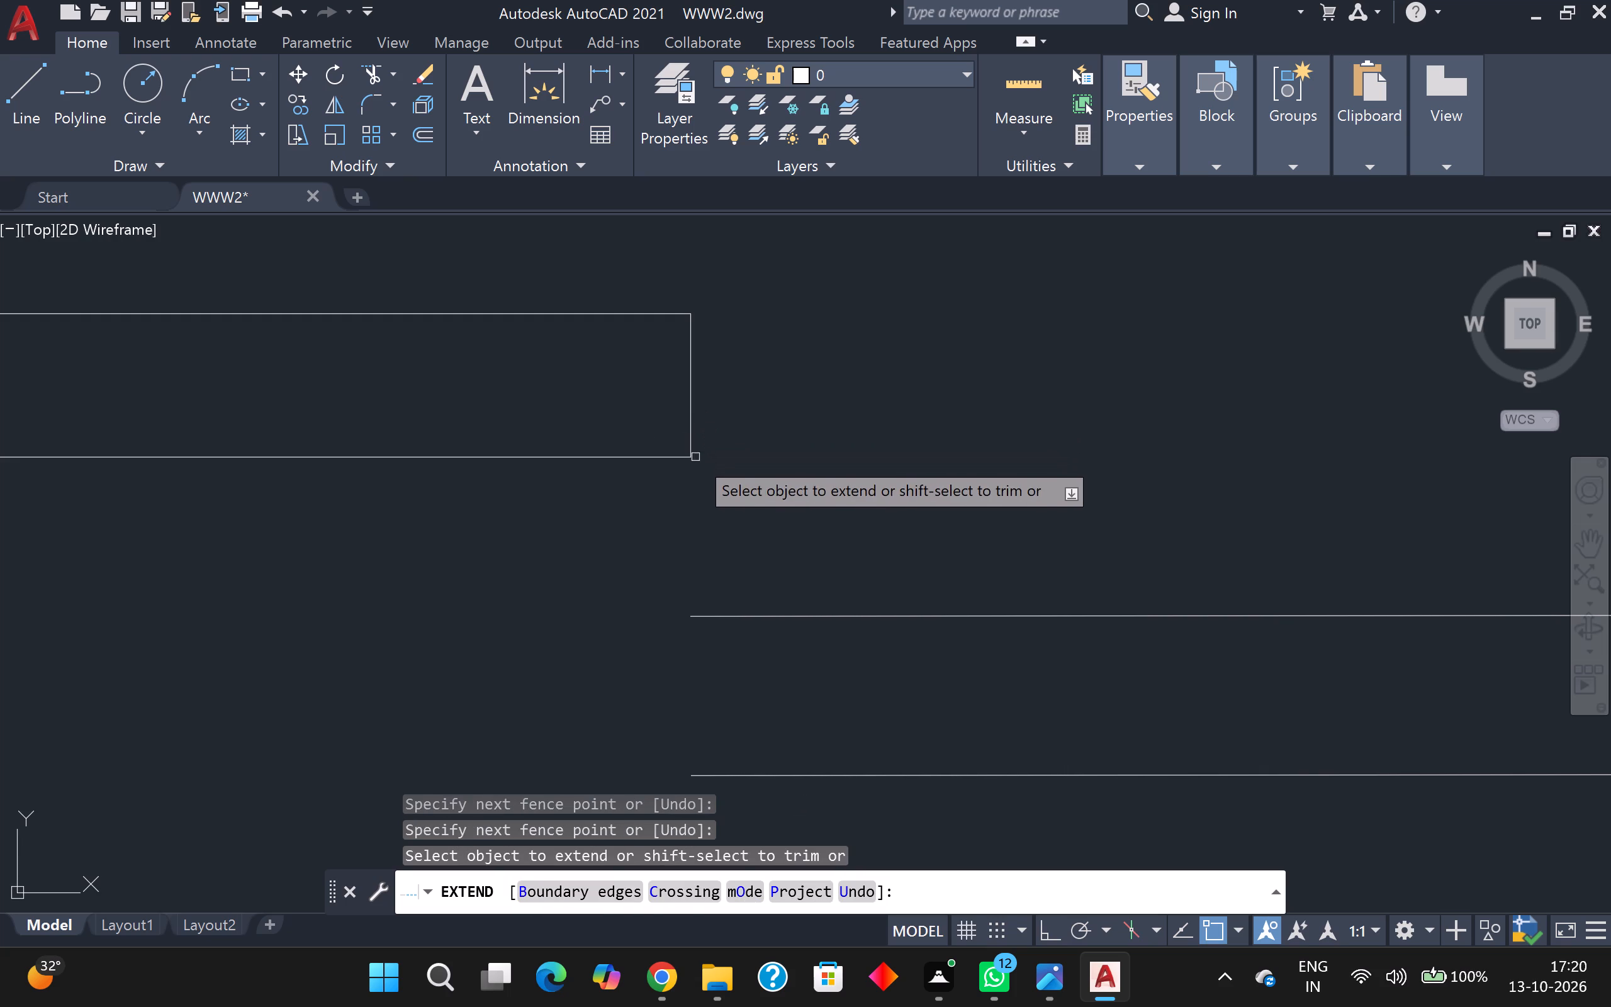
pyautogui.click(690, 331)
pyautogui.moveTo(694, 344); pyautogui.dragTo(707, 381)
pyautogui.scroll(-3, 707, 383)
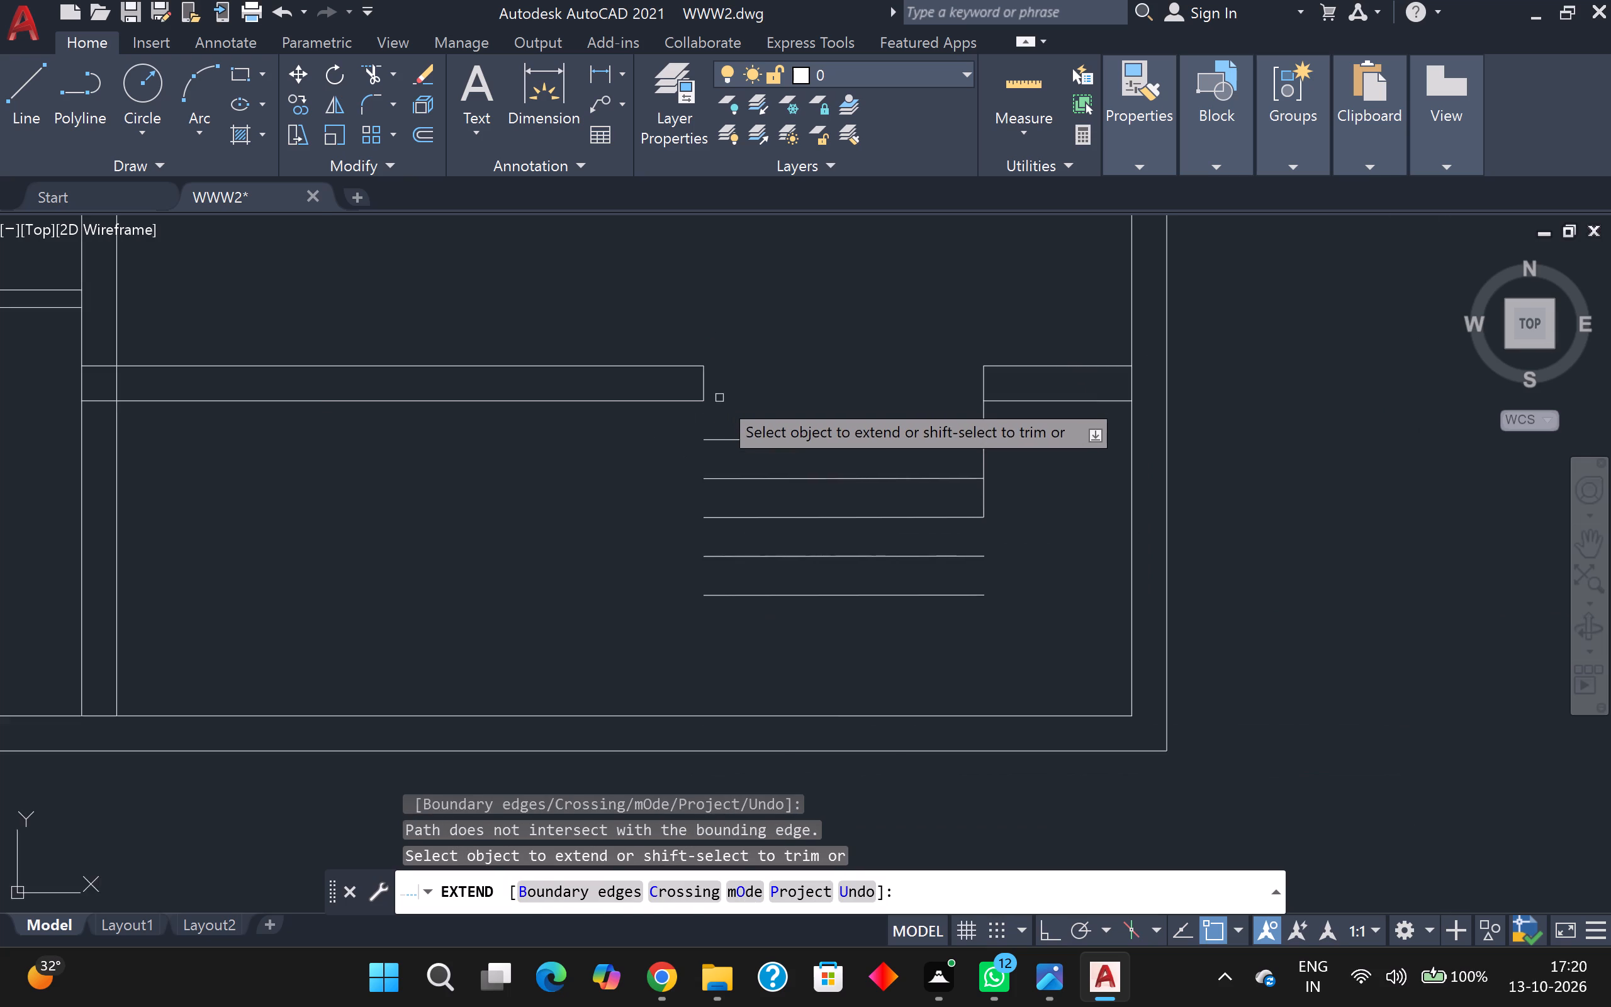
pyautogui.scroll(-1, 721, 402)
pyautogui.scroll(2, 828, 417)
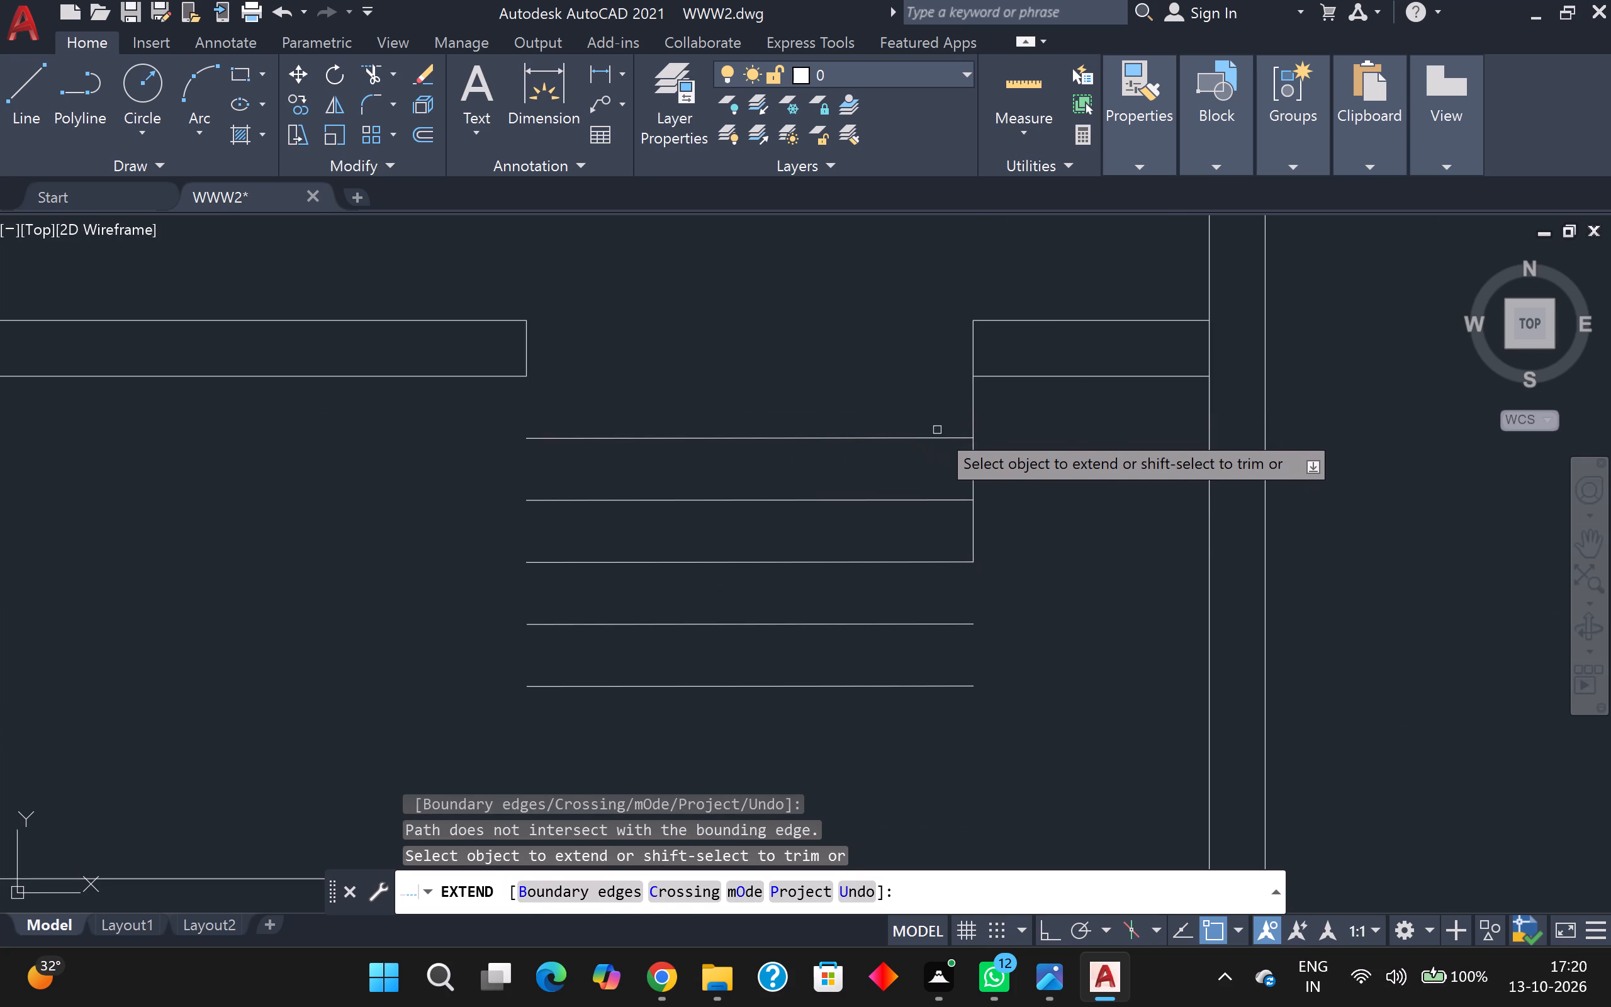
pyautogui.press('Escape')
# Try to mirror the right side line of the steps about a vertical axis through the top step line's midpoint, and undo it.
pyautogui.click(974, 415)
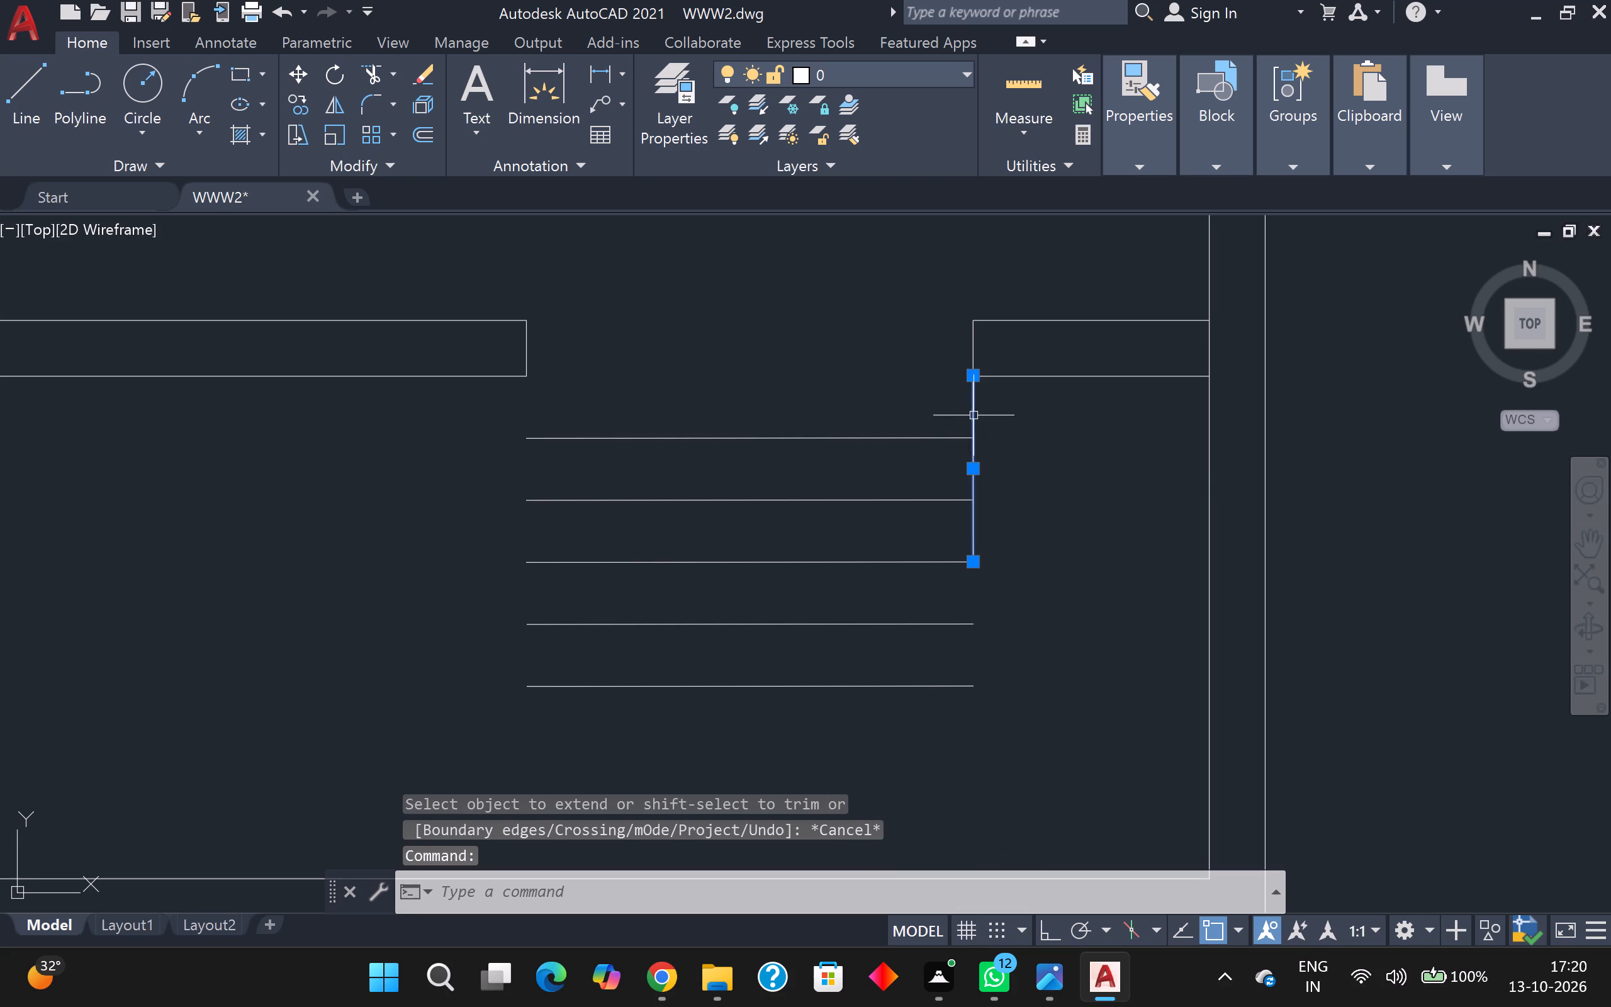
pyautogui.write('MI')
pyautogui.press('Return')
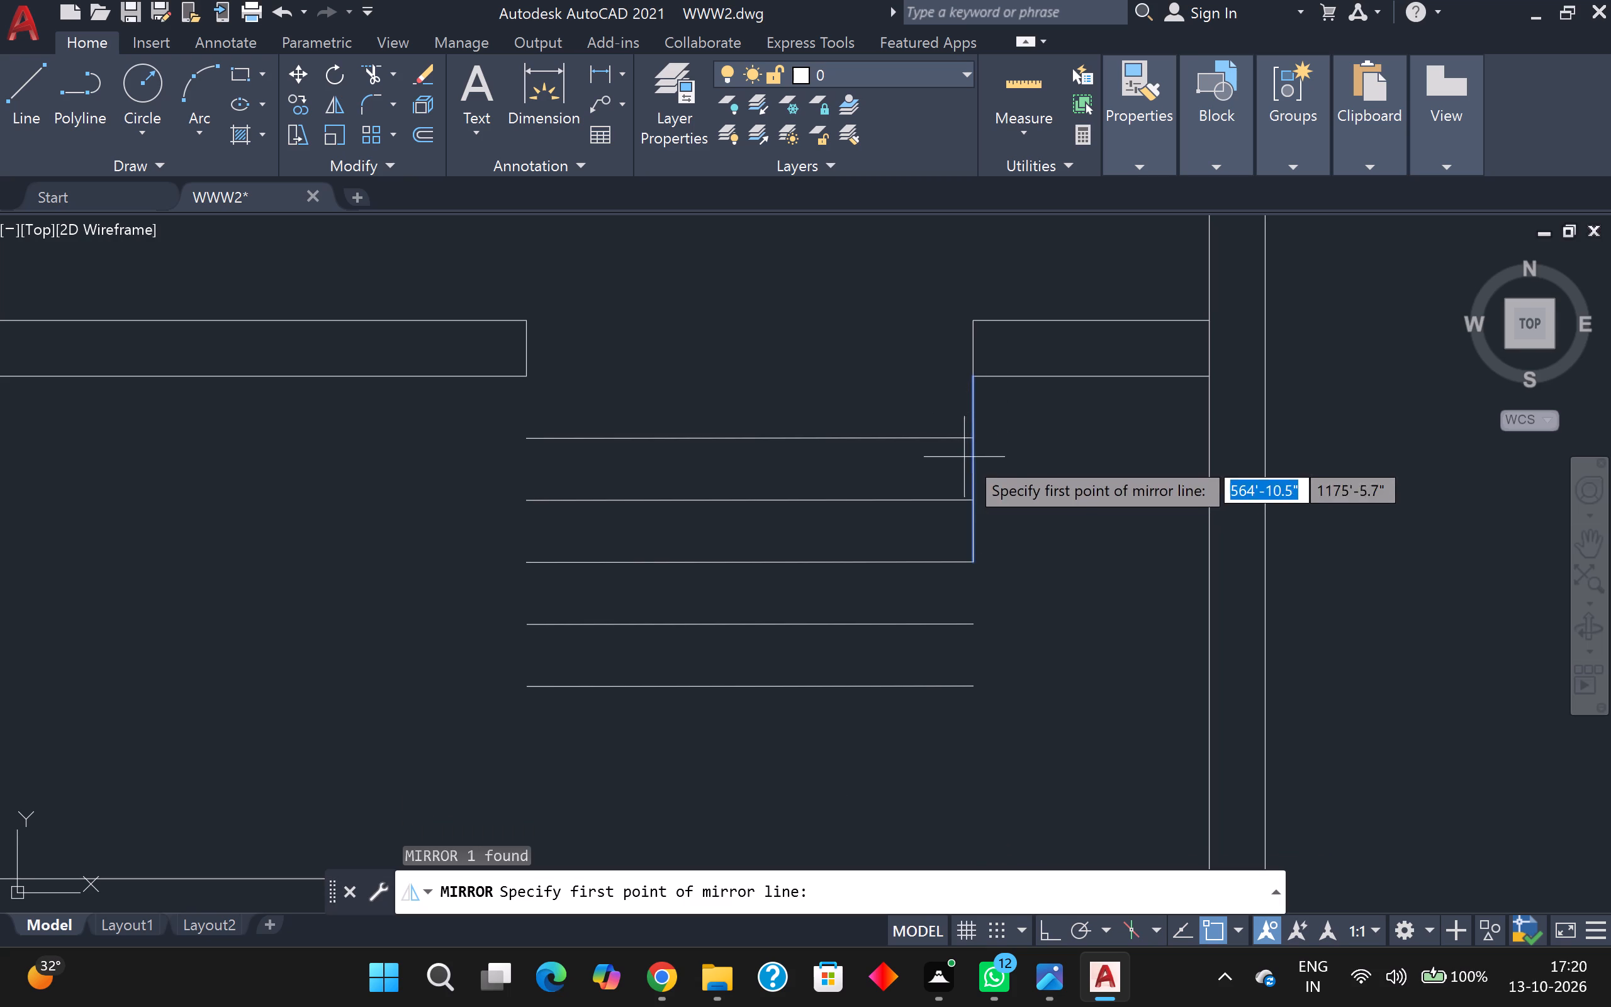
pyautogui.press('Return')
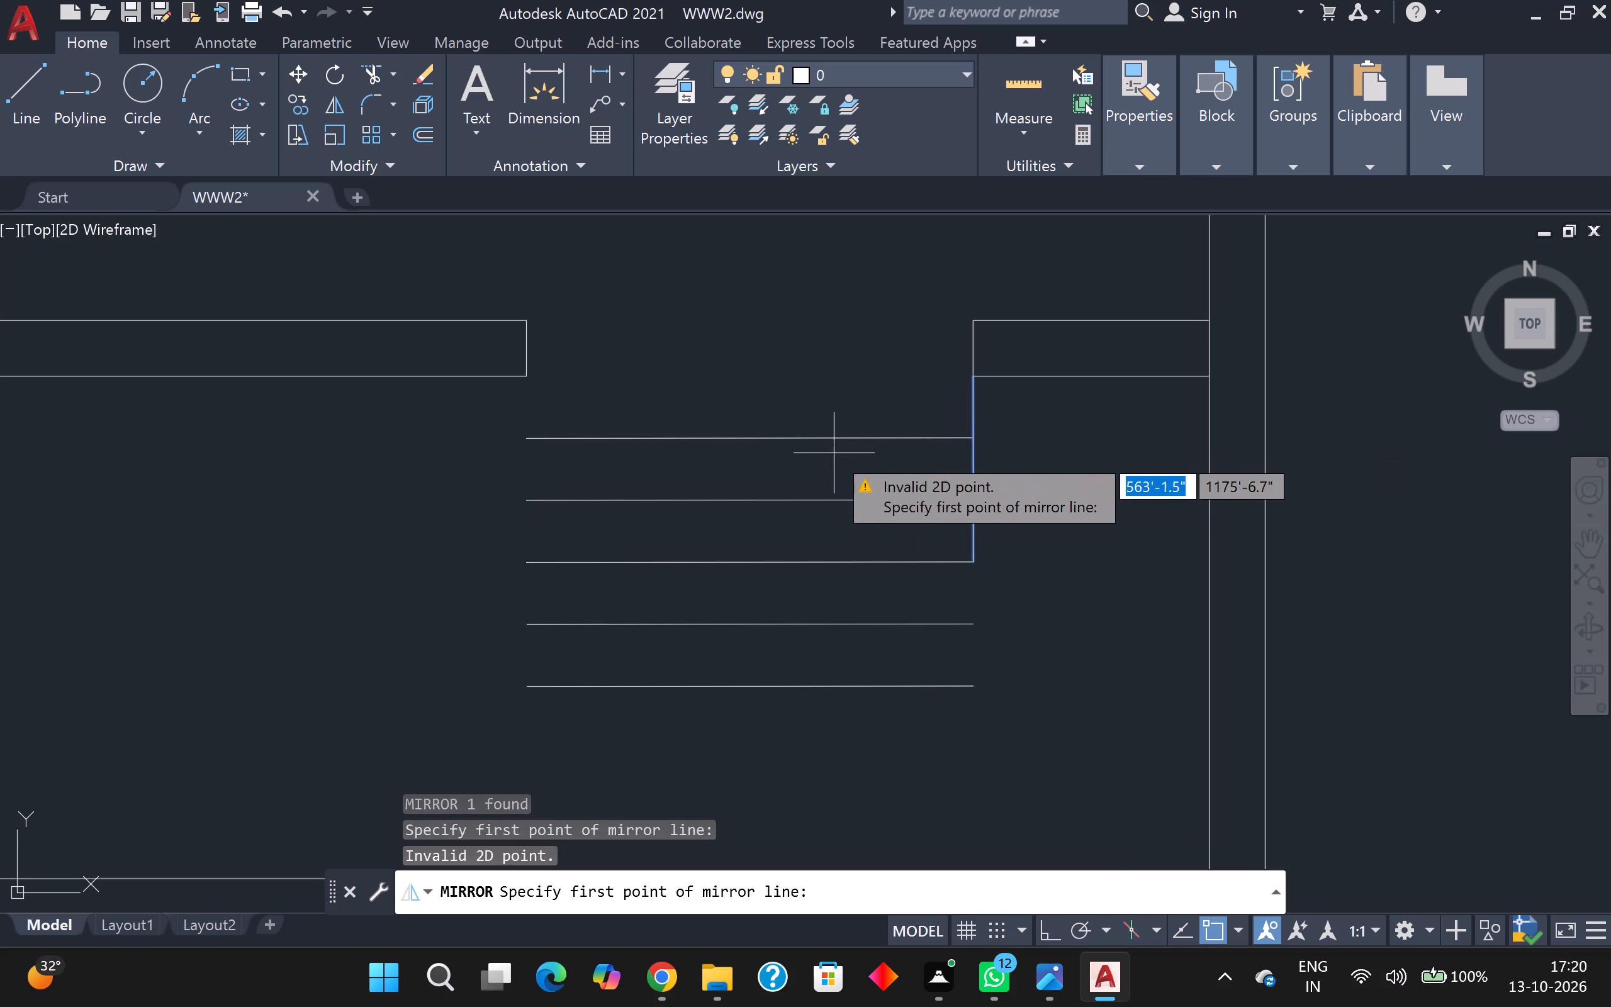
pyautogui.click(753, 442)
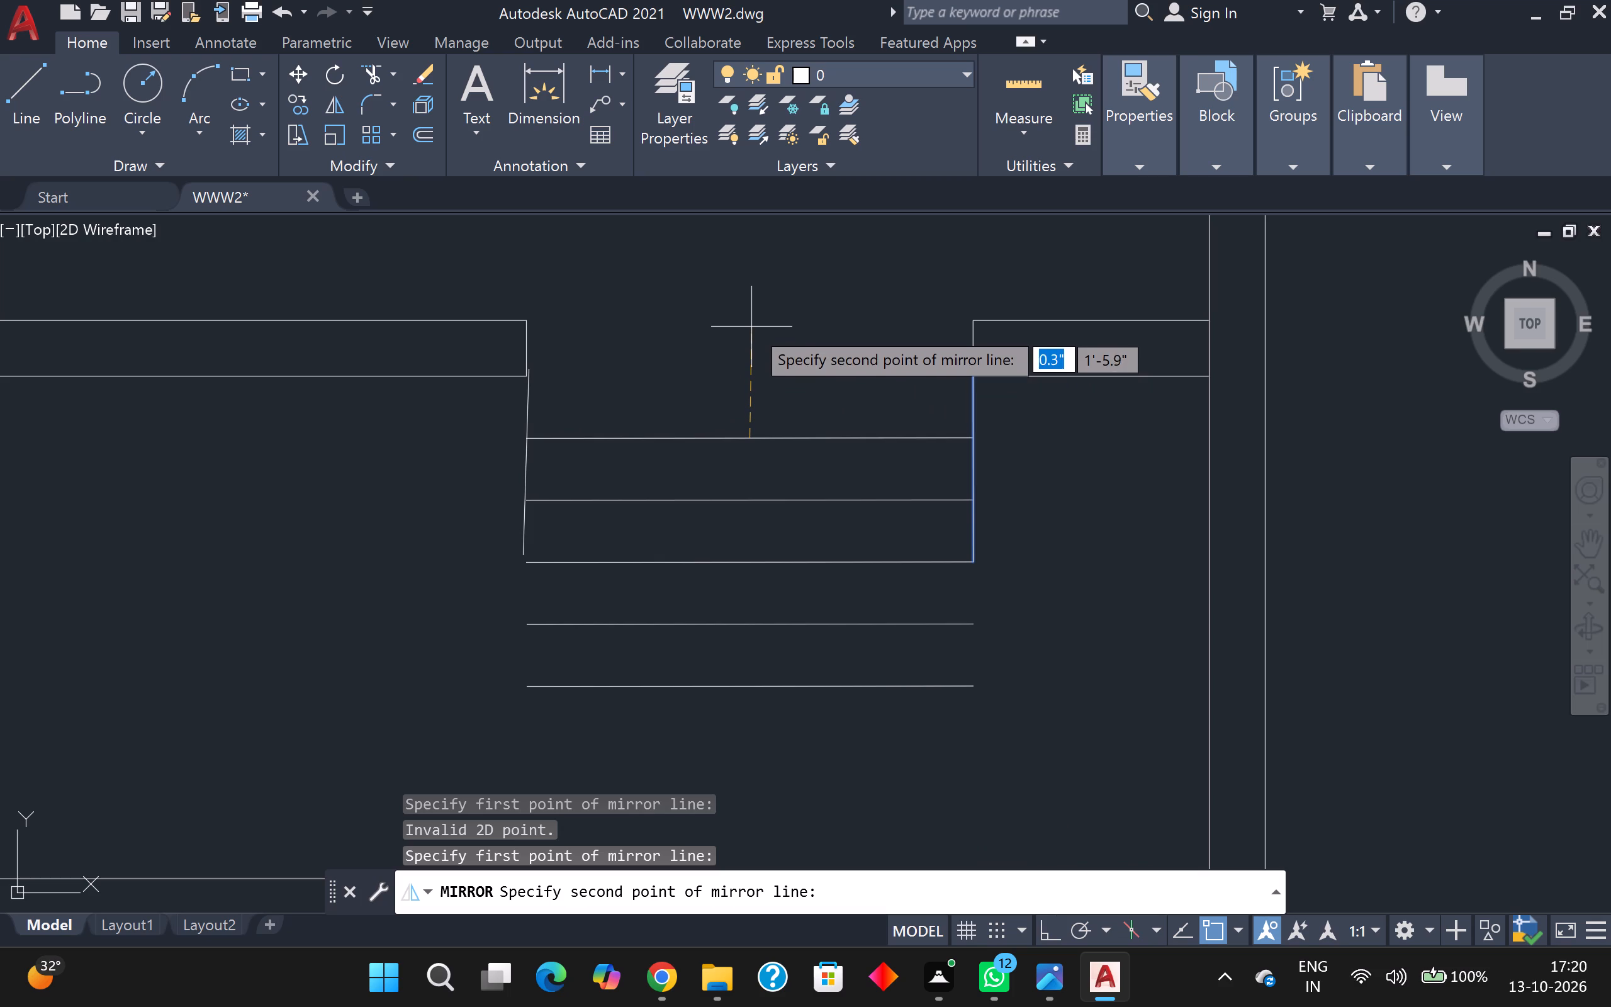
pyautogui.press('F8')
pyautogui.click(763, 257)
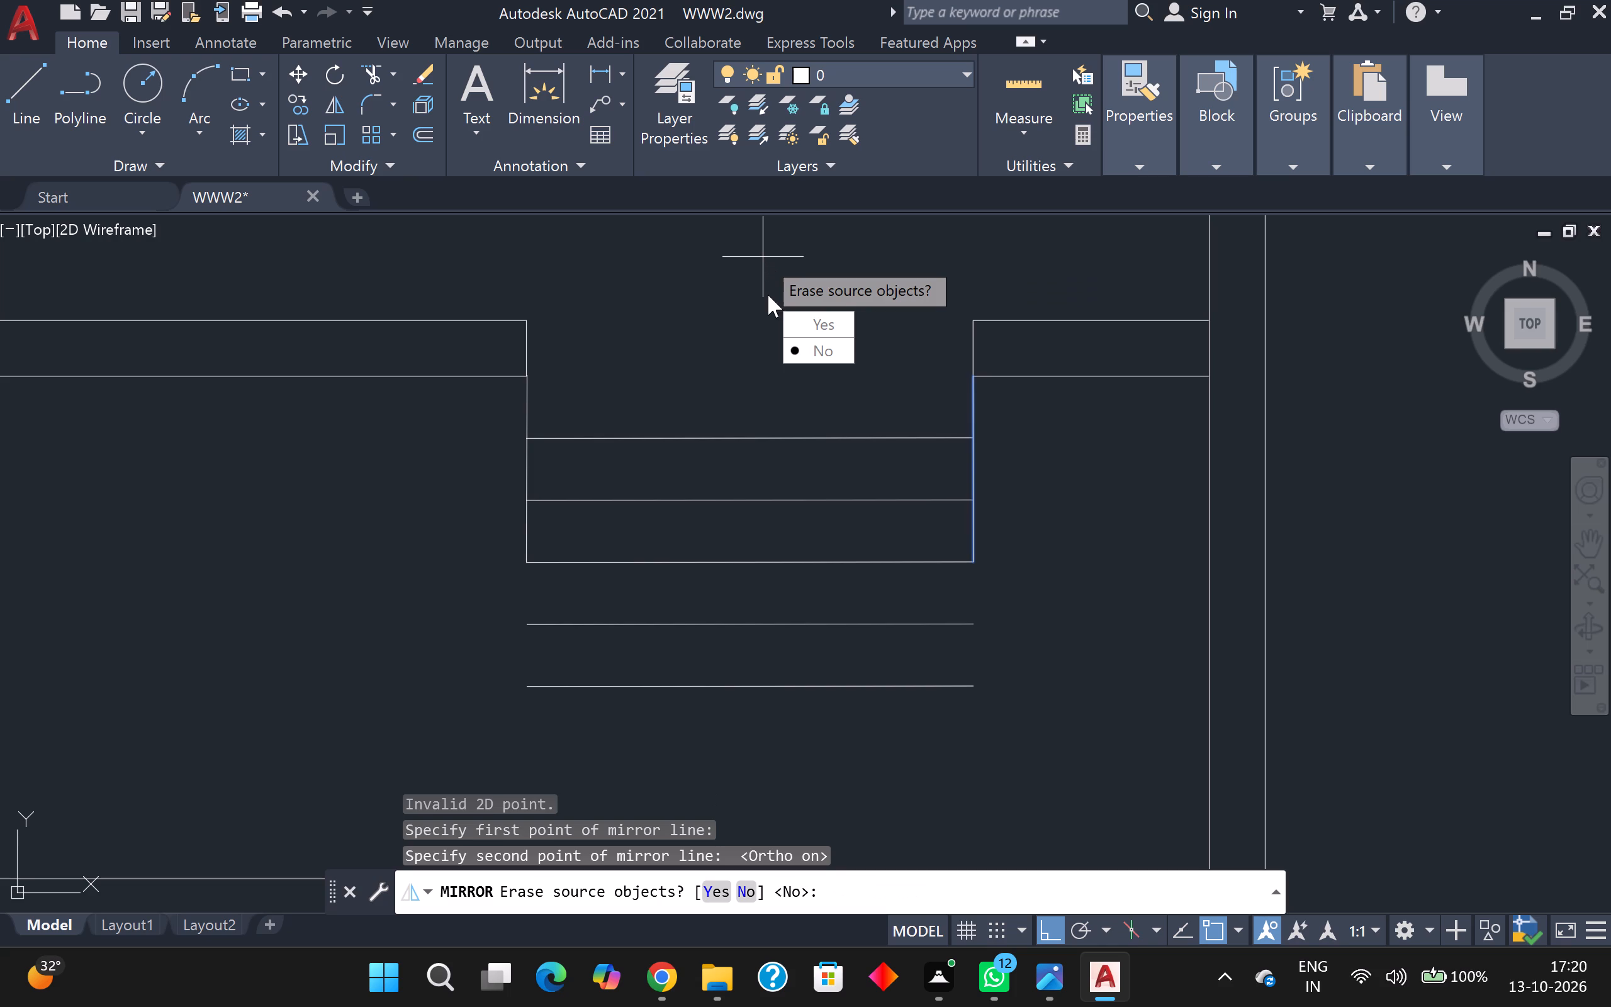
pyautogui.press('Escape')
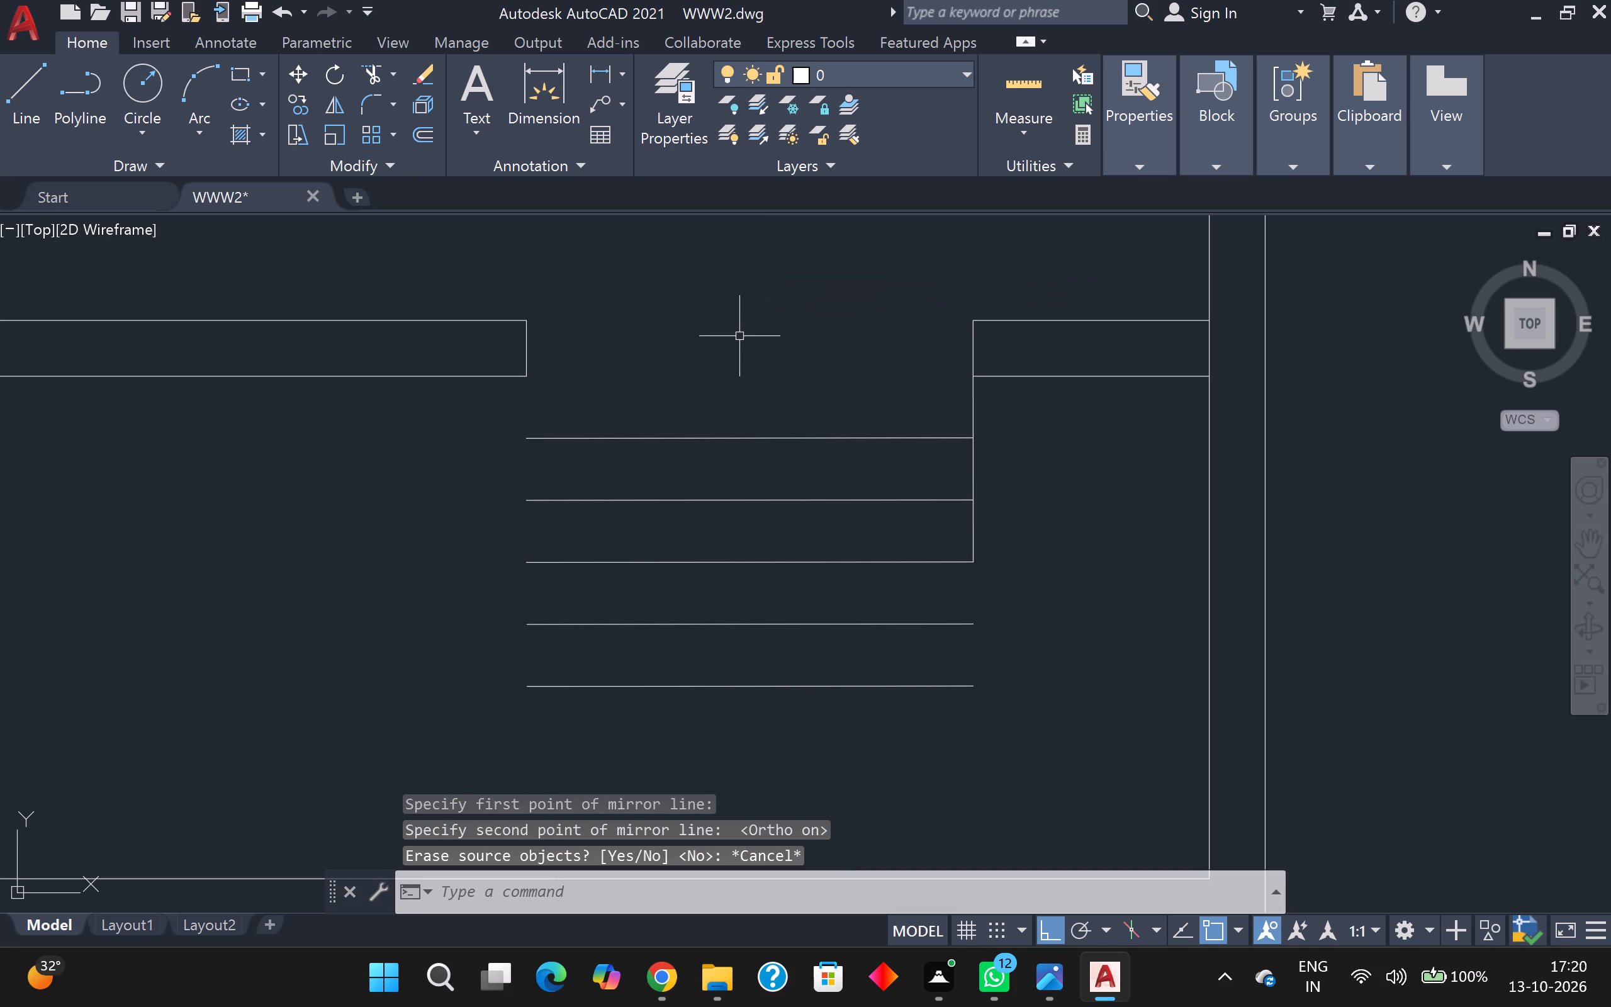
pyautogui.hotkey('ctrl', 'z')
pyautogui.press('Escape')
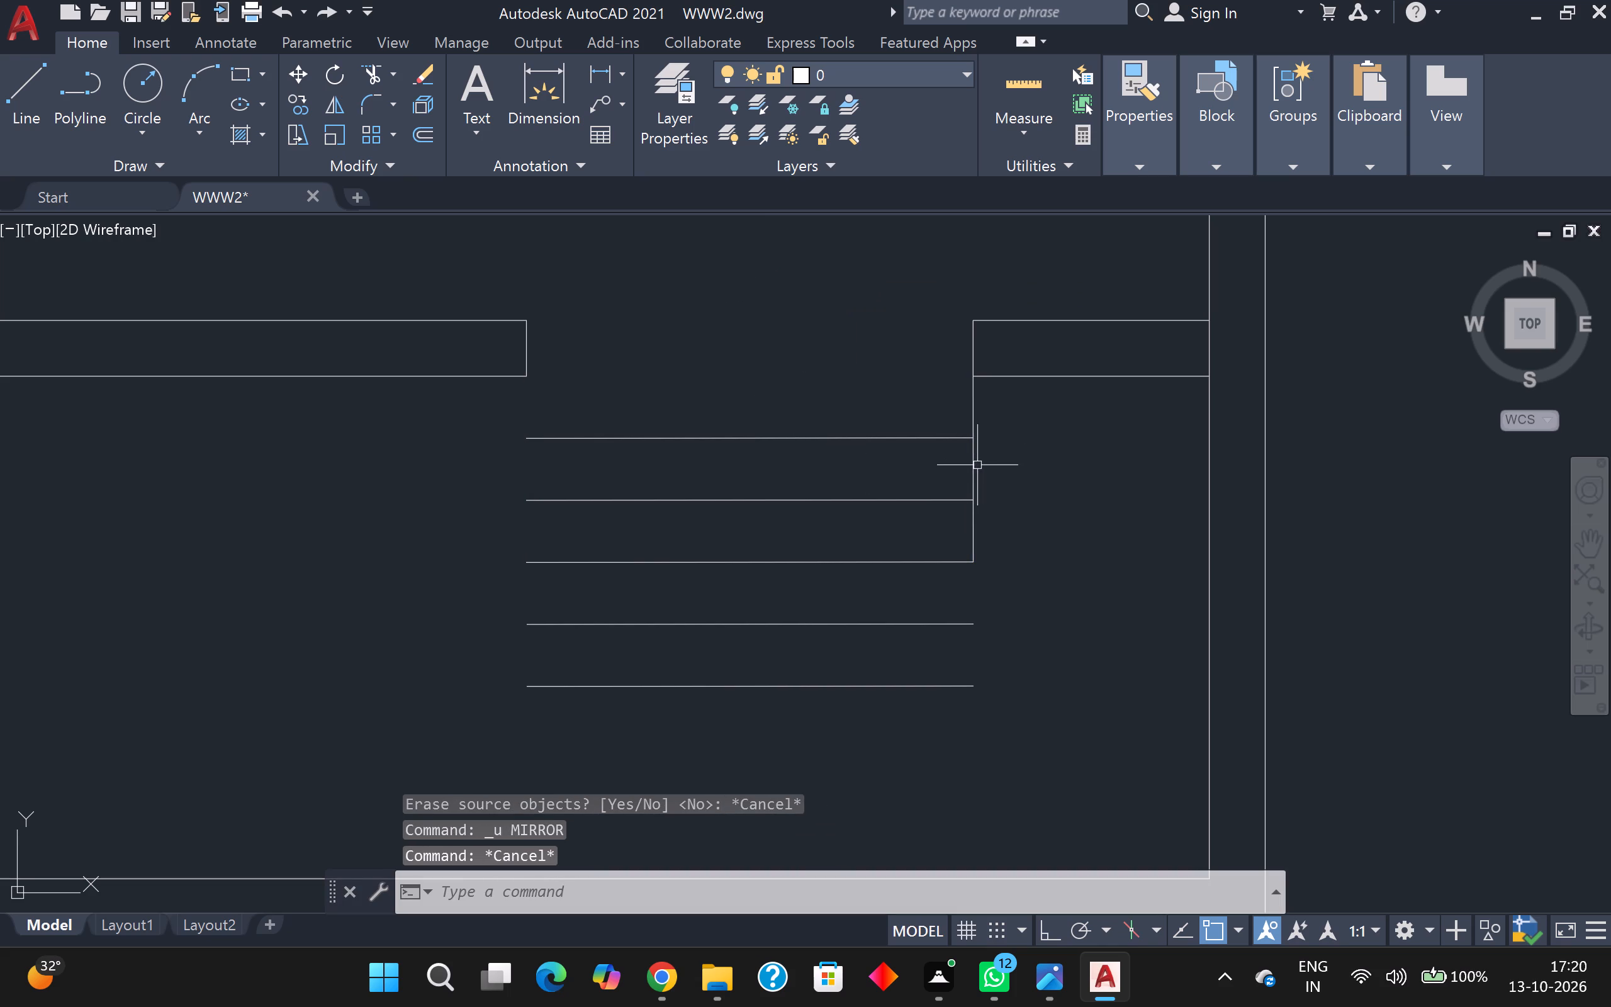
# Mirror the right side line of the steps about a vertical axis through the top step line's midpoint, keeping the source line.
pyautogui.click(971, 464)
pyautogui.press('m')
pyautogui.press('i')
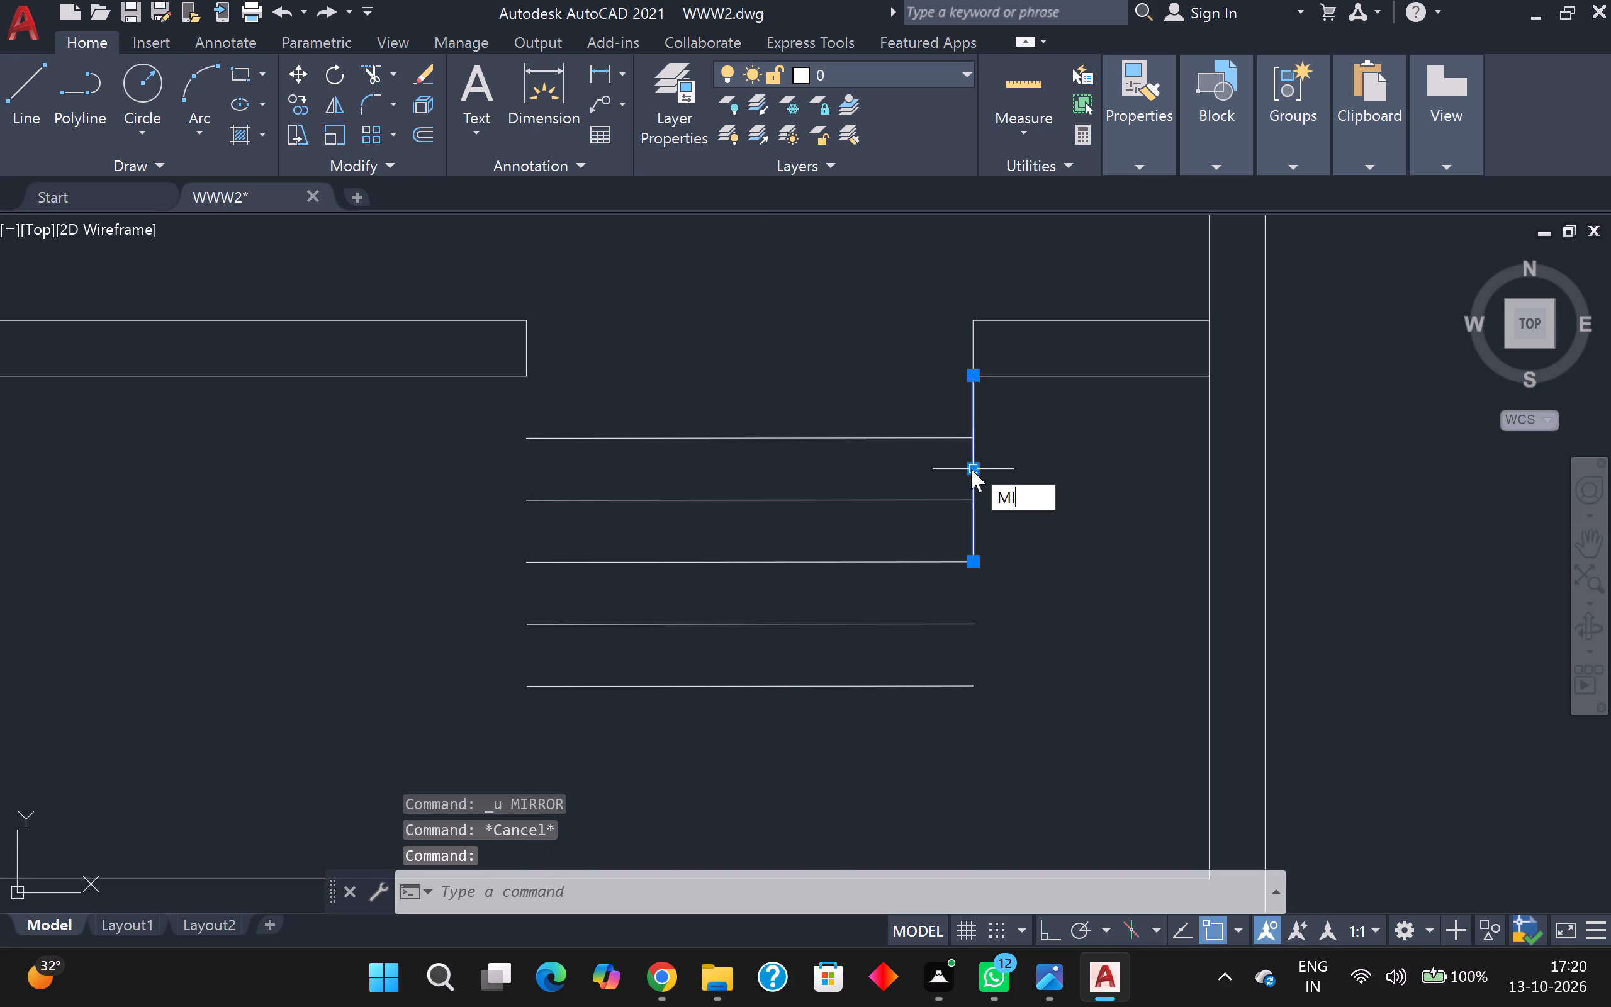
pyautogui.press('Return')
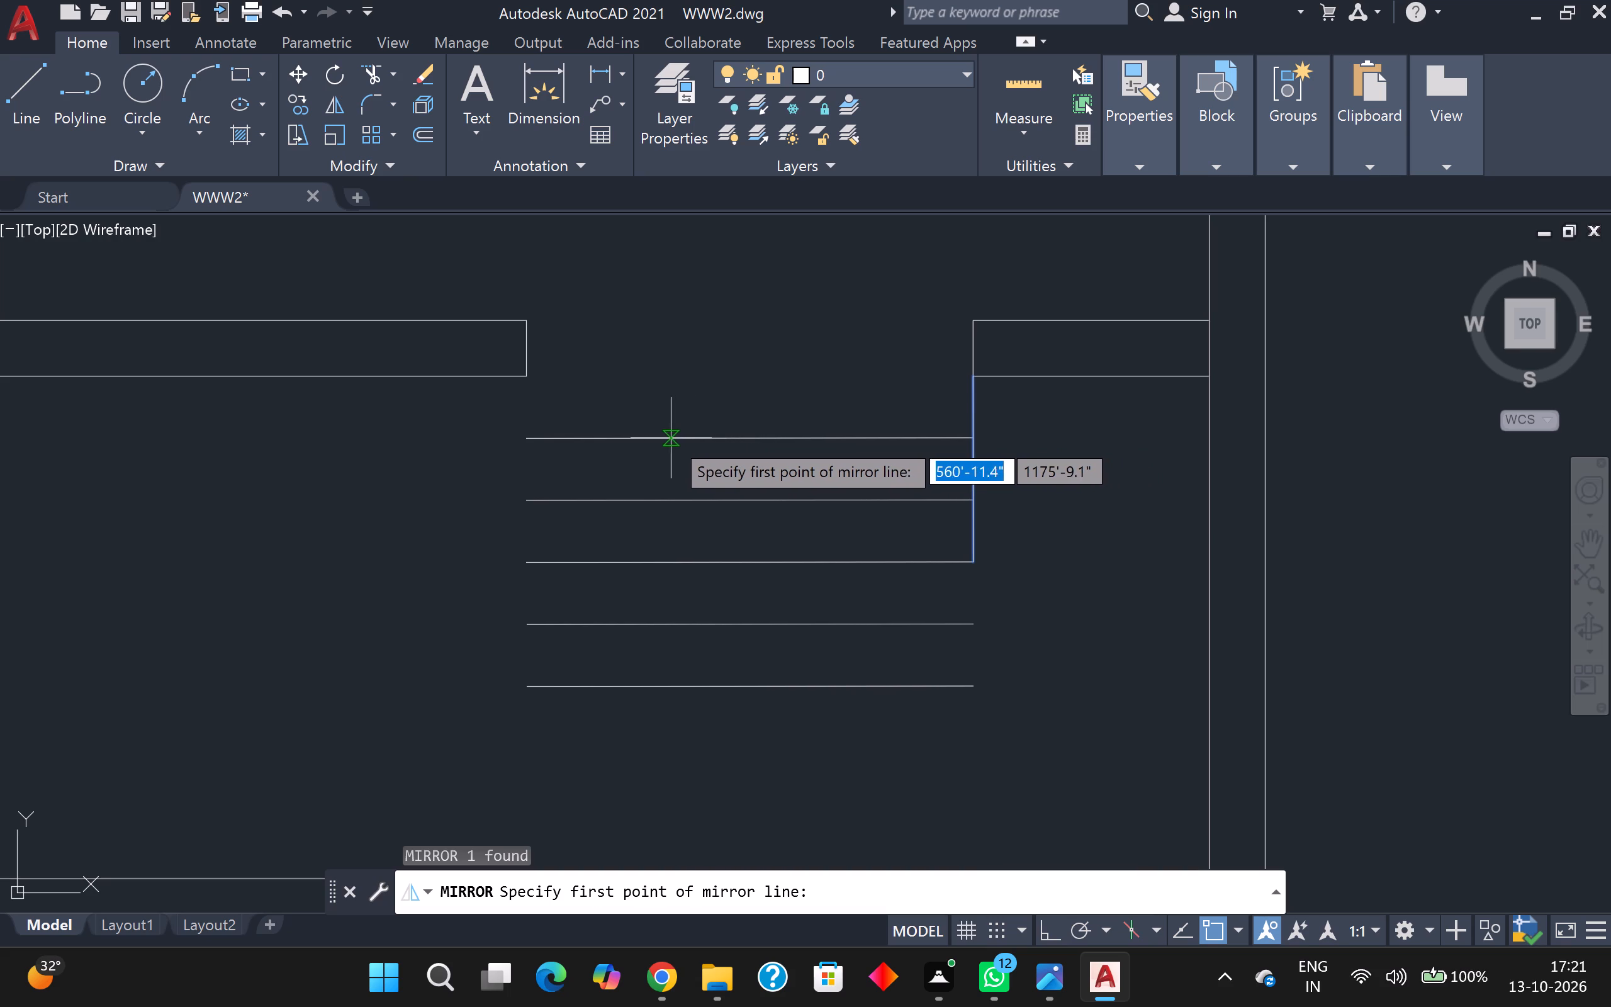
pyautogui.click(744, 438)
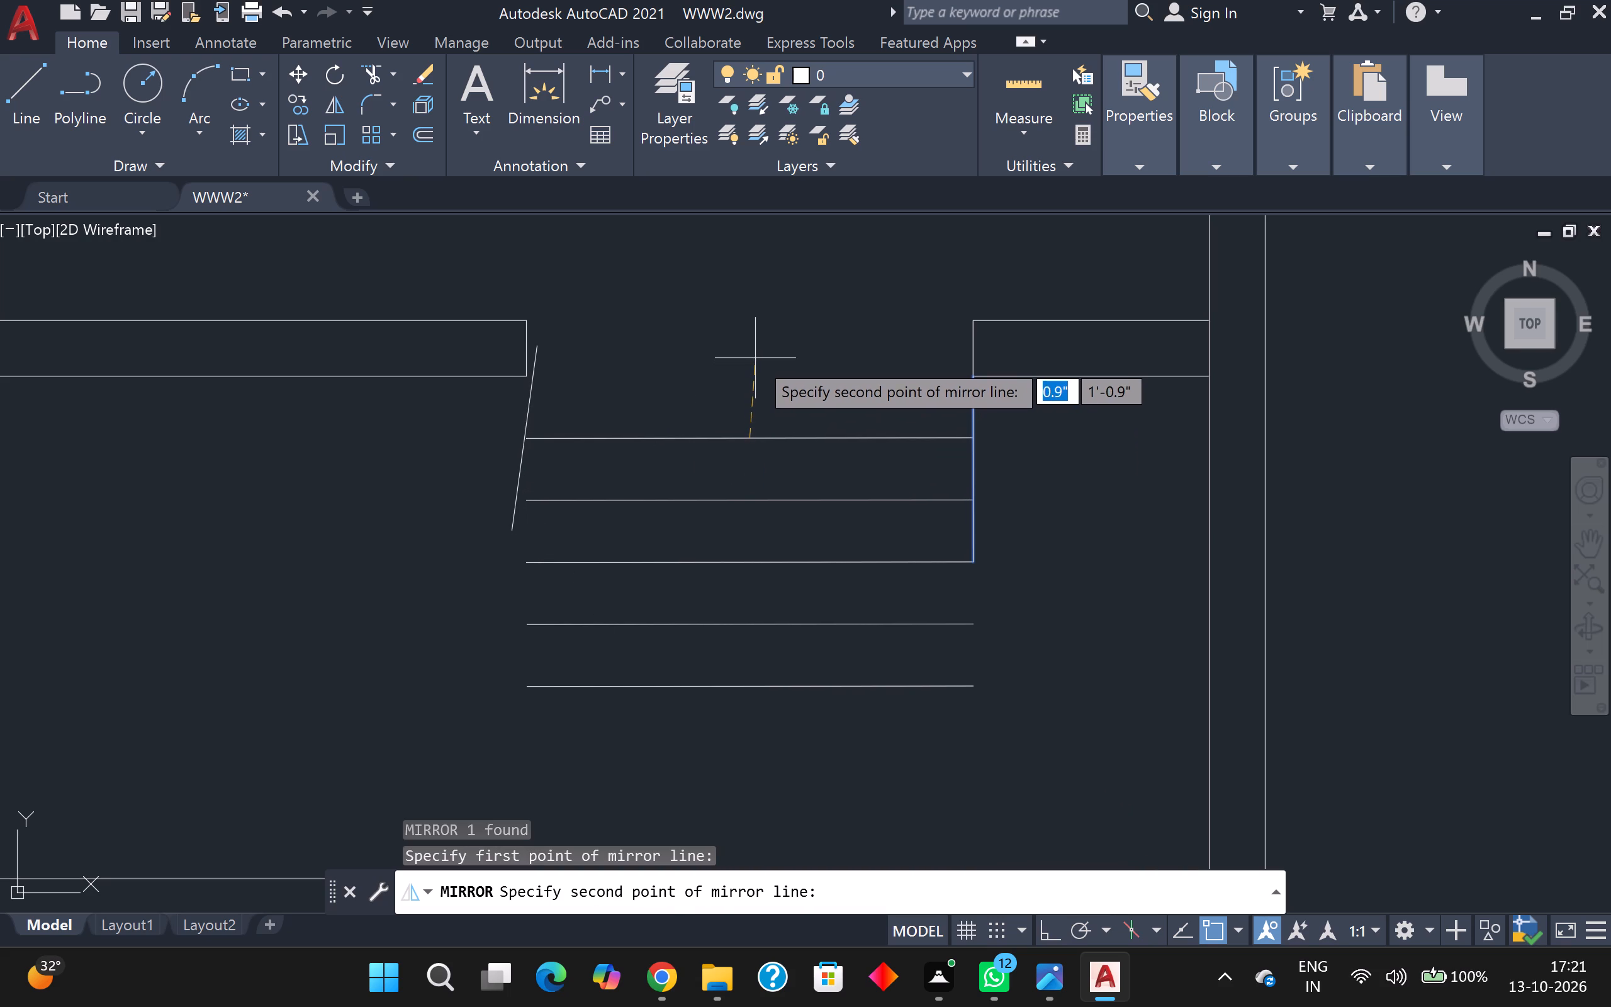
pyautogui.press('F8')
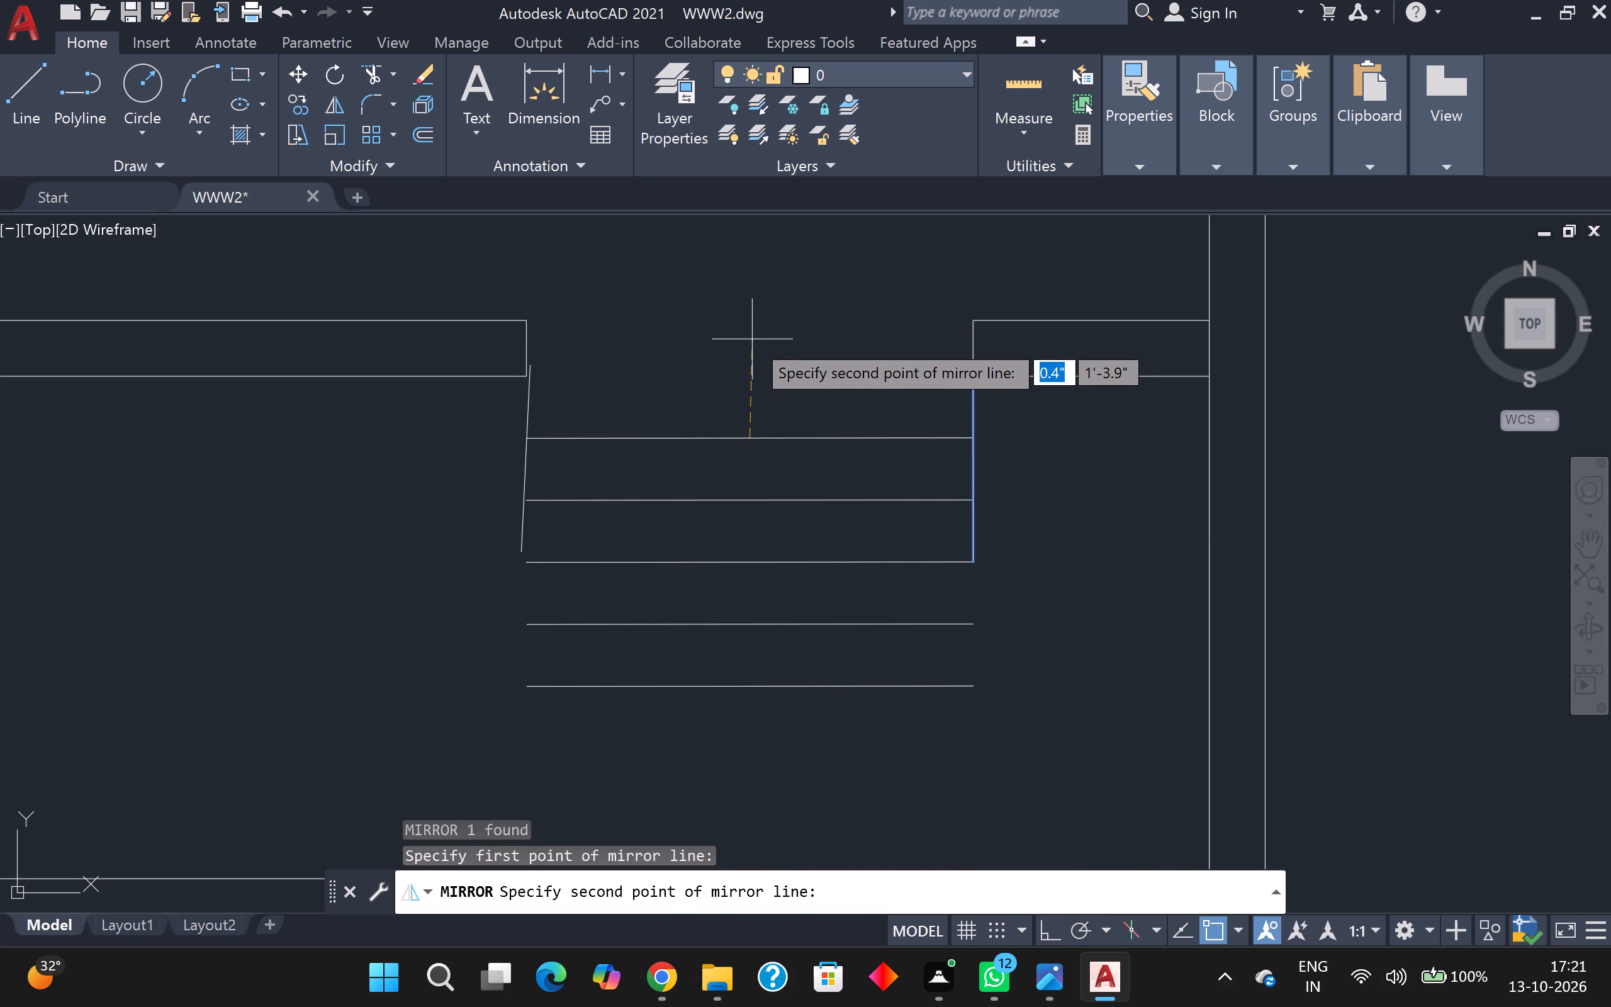
pyautogui.click(752, 339)
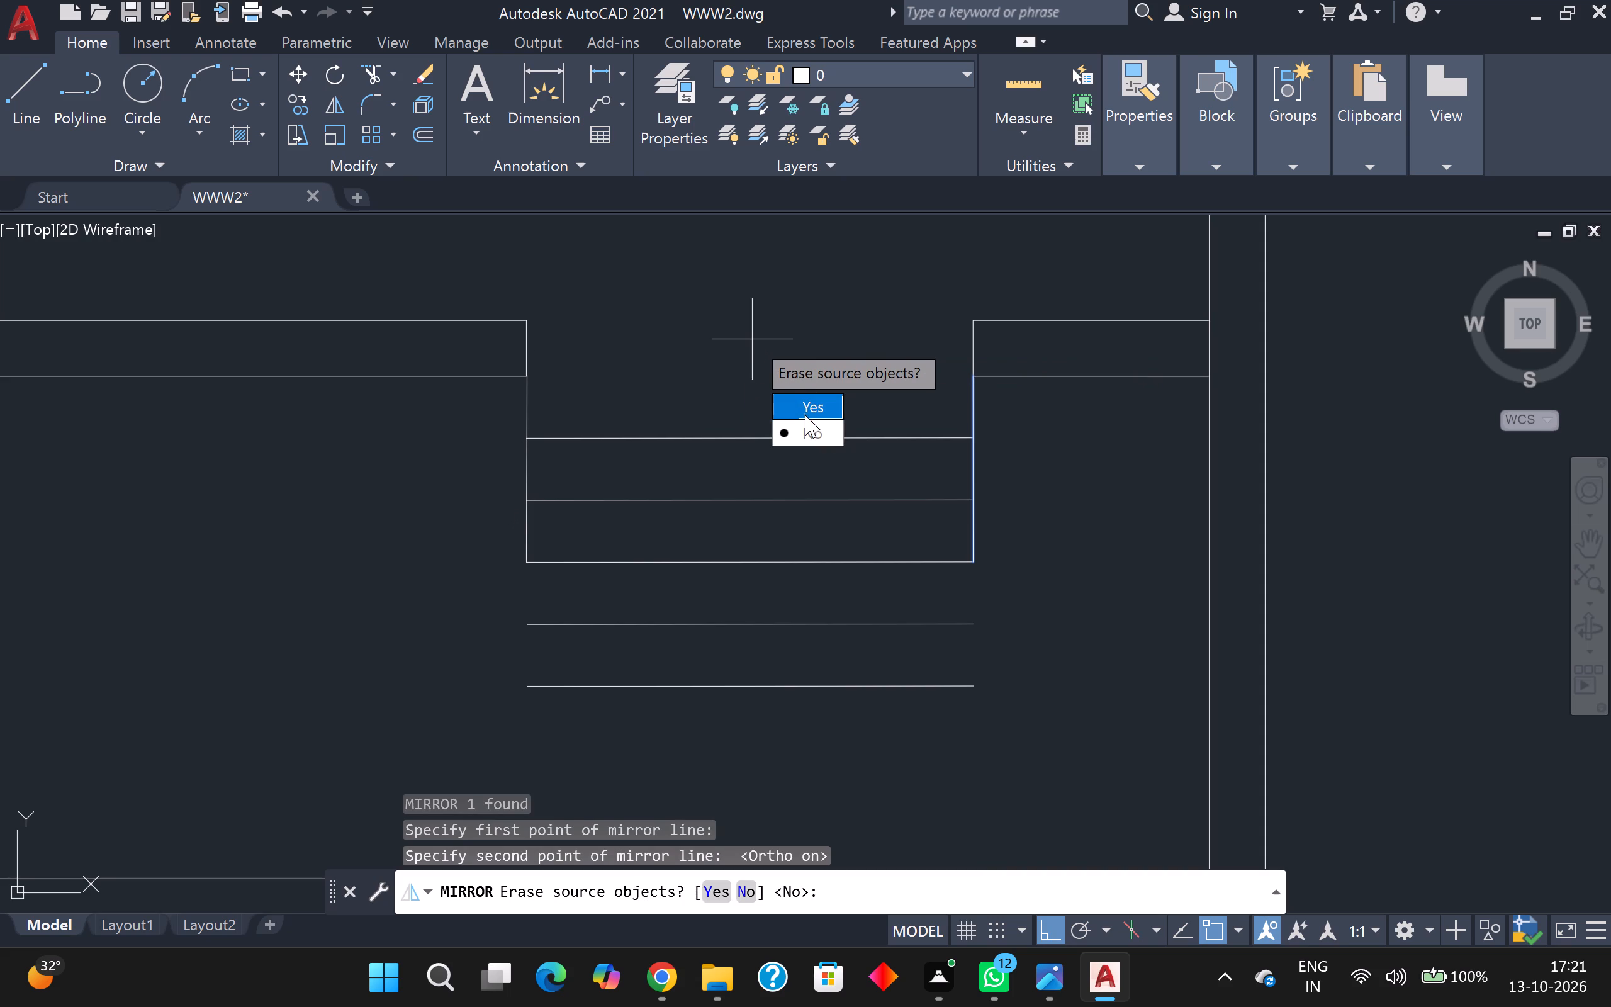
pyautogui.moveTo(805, 423); pyautogui.dragTo(752, 339)
# Extend the steps' left side line down to the bottom wall's inner line and the right side line to the fourth step line.
pyautogui.scroll(-2, 750, 339)
pyautogui.scroll(1, 774, 456)
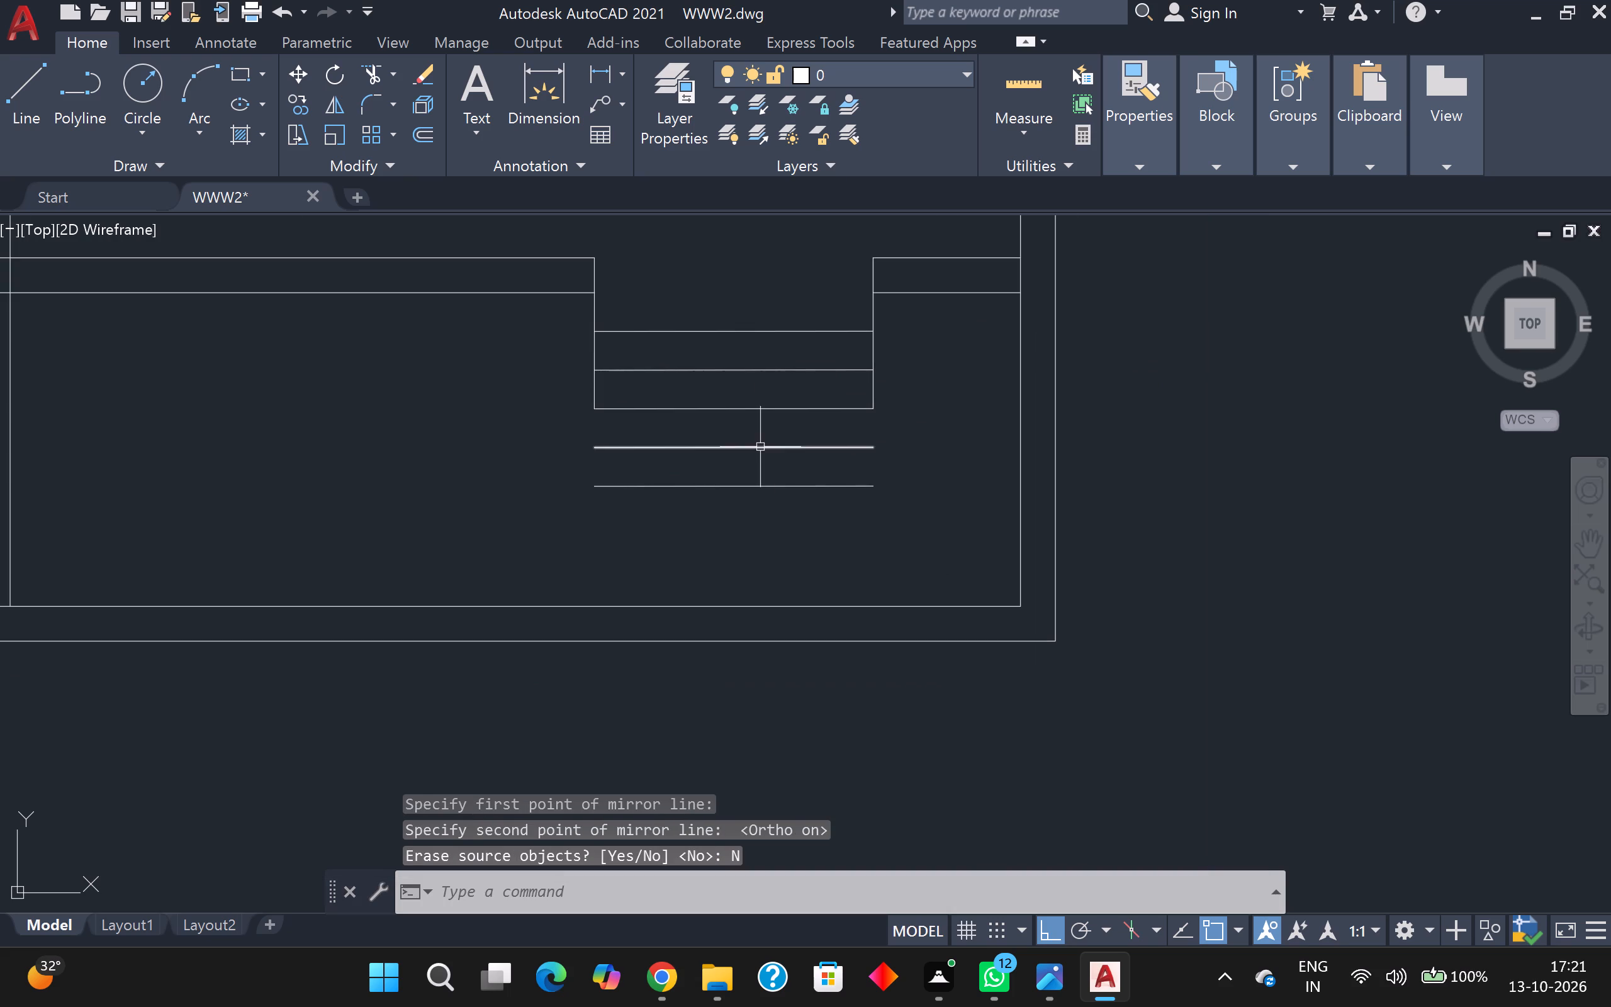
pyautogui.scroll(1, 744, 439)
pyautogui.scroll(1, 513, 424)
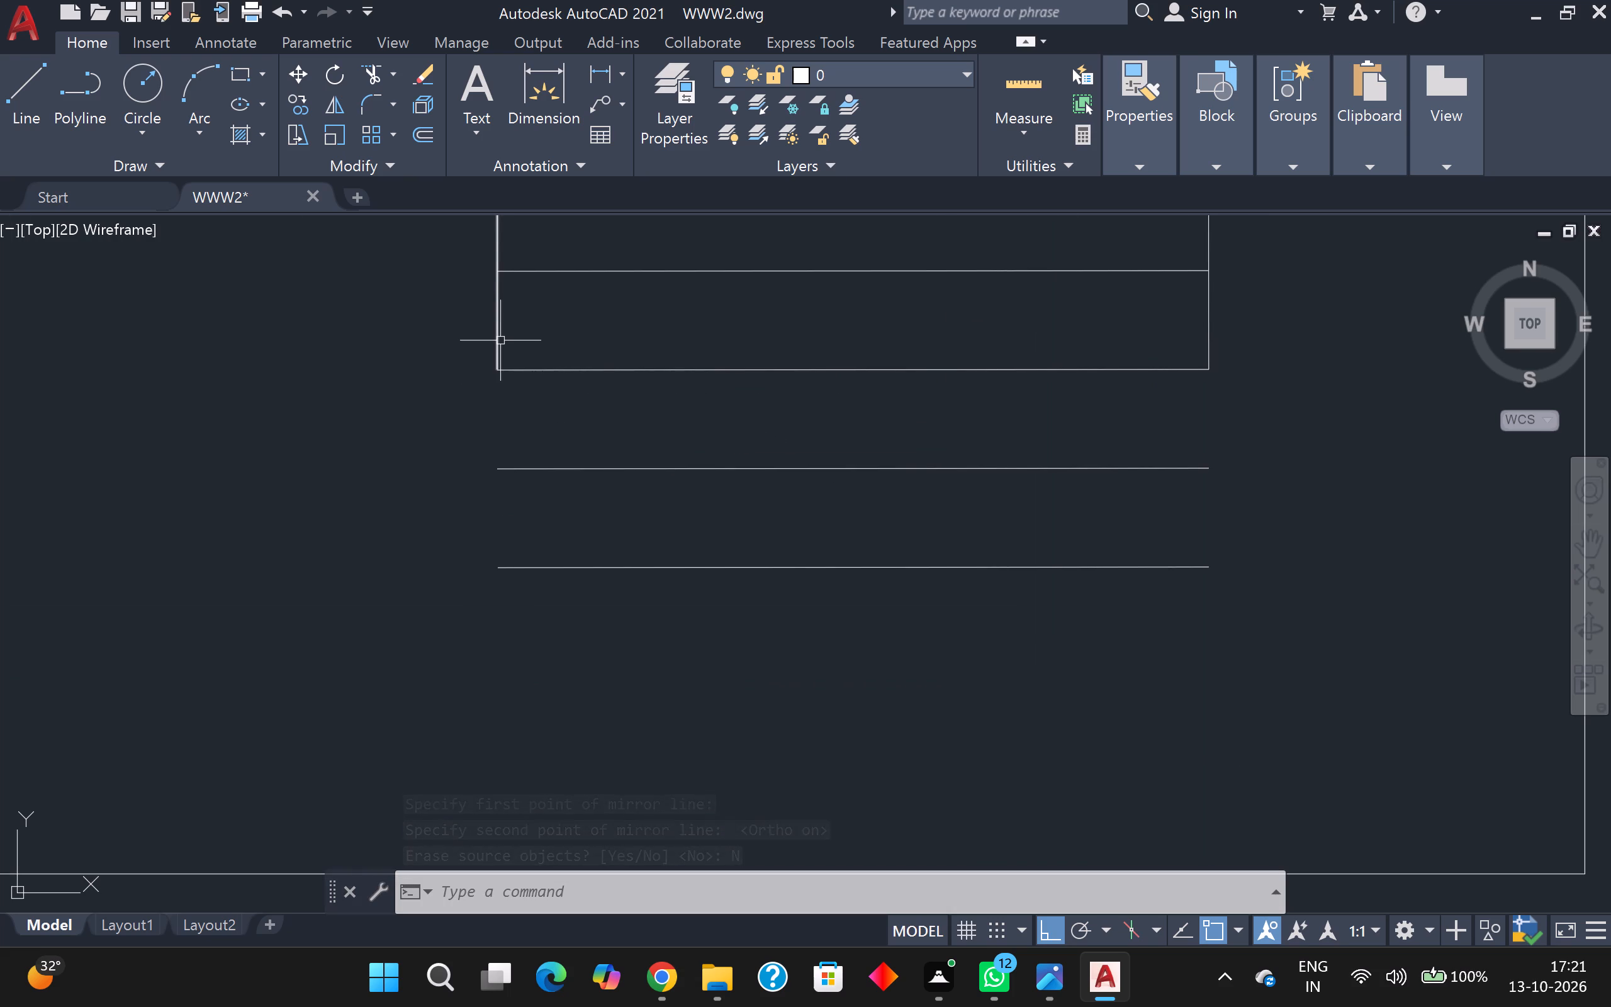
pyautogui.press('t')
pyautogui.press('r')
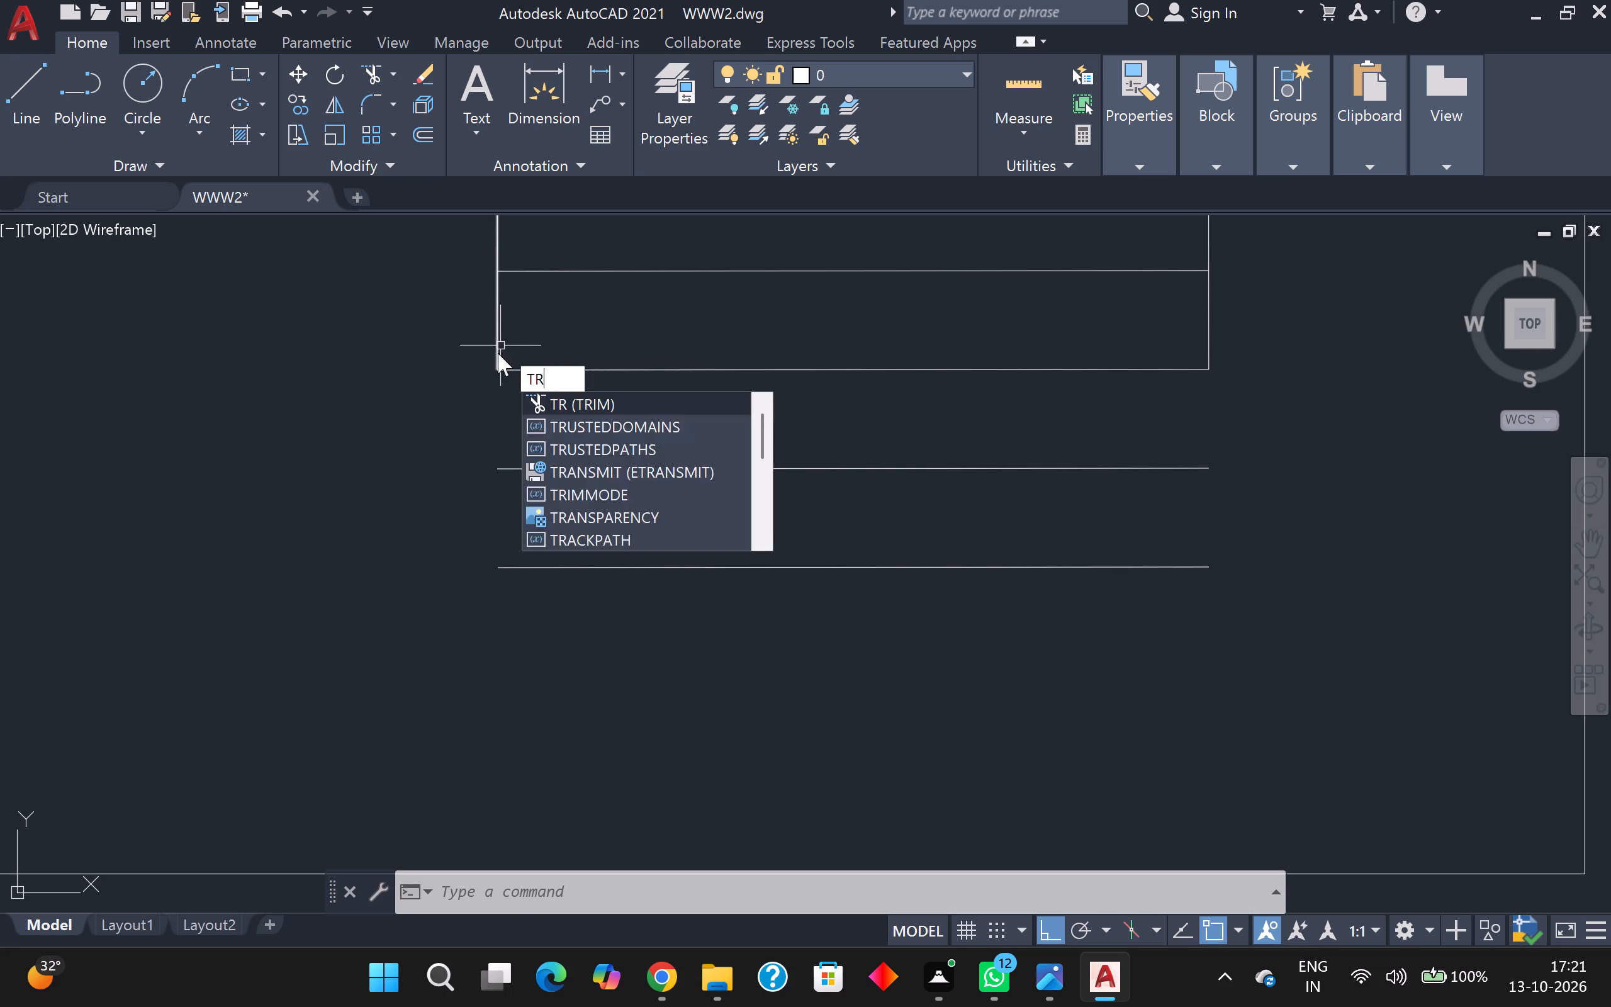
pyautogui.press('Return')
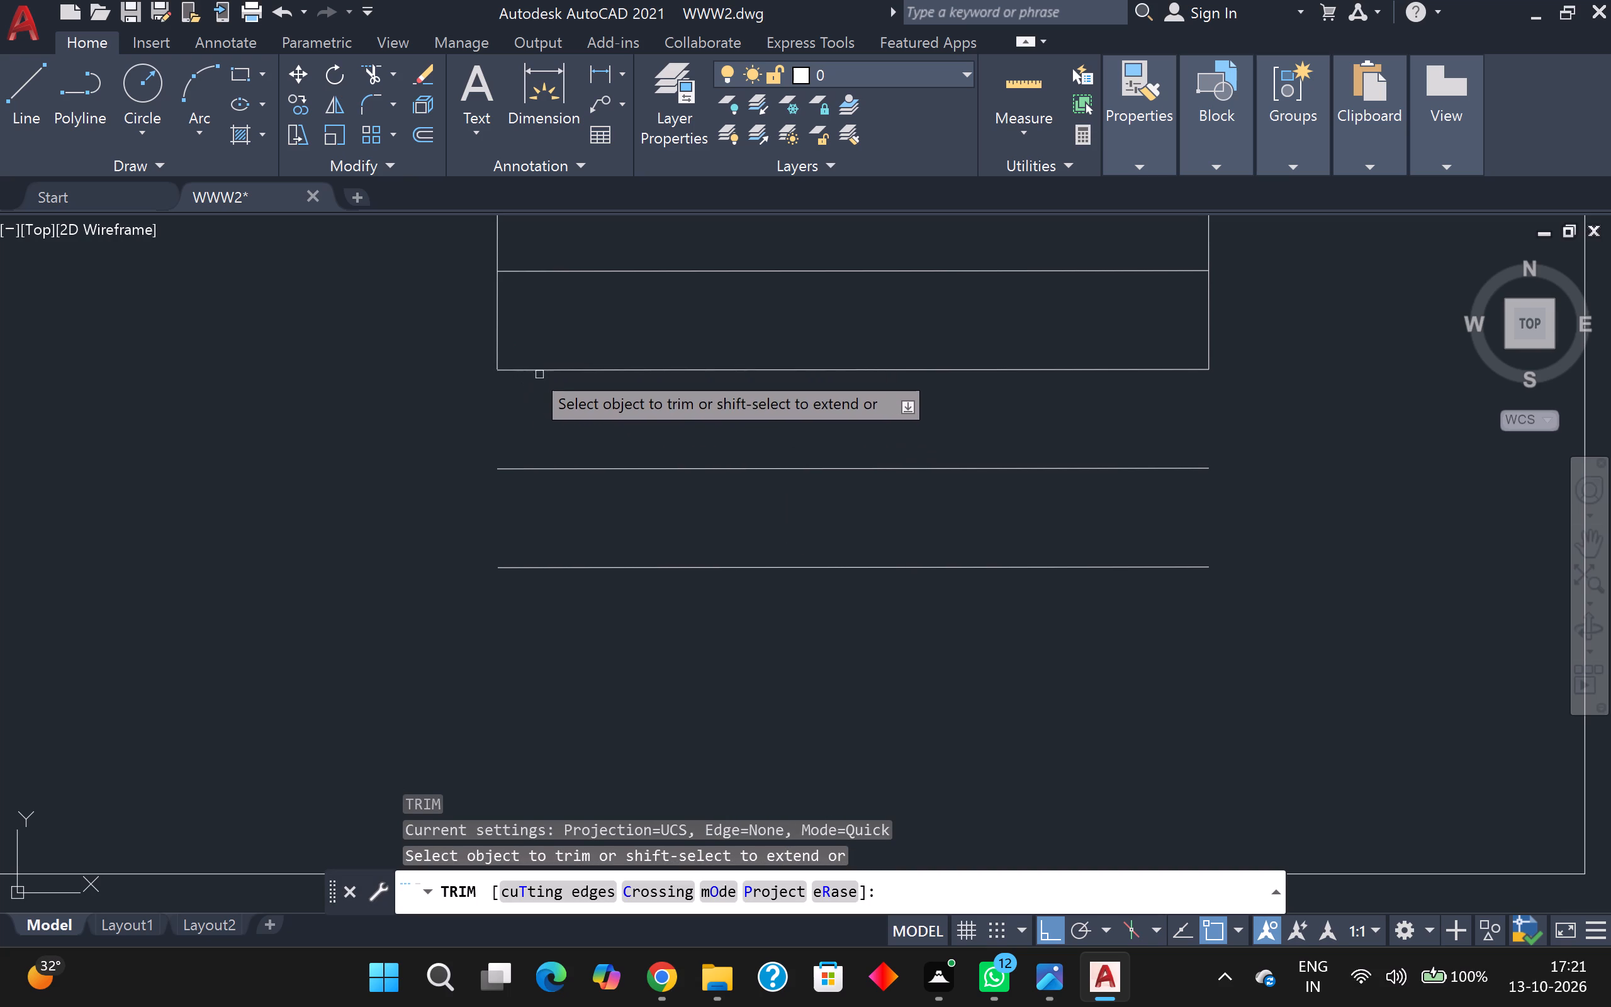
pyautogui.keyDown('shift'); pyautogui.click(500, 345); pyautogui.keyUp('shift')
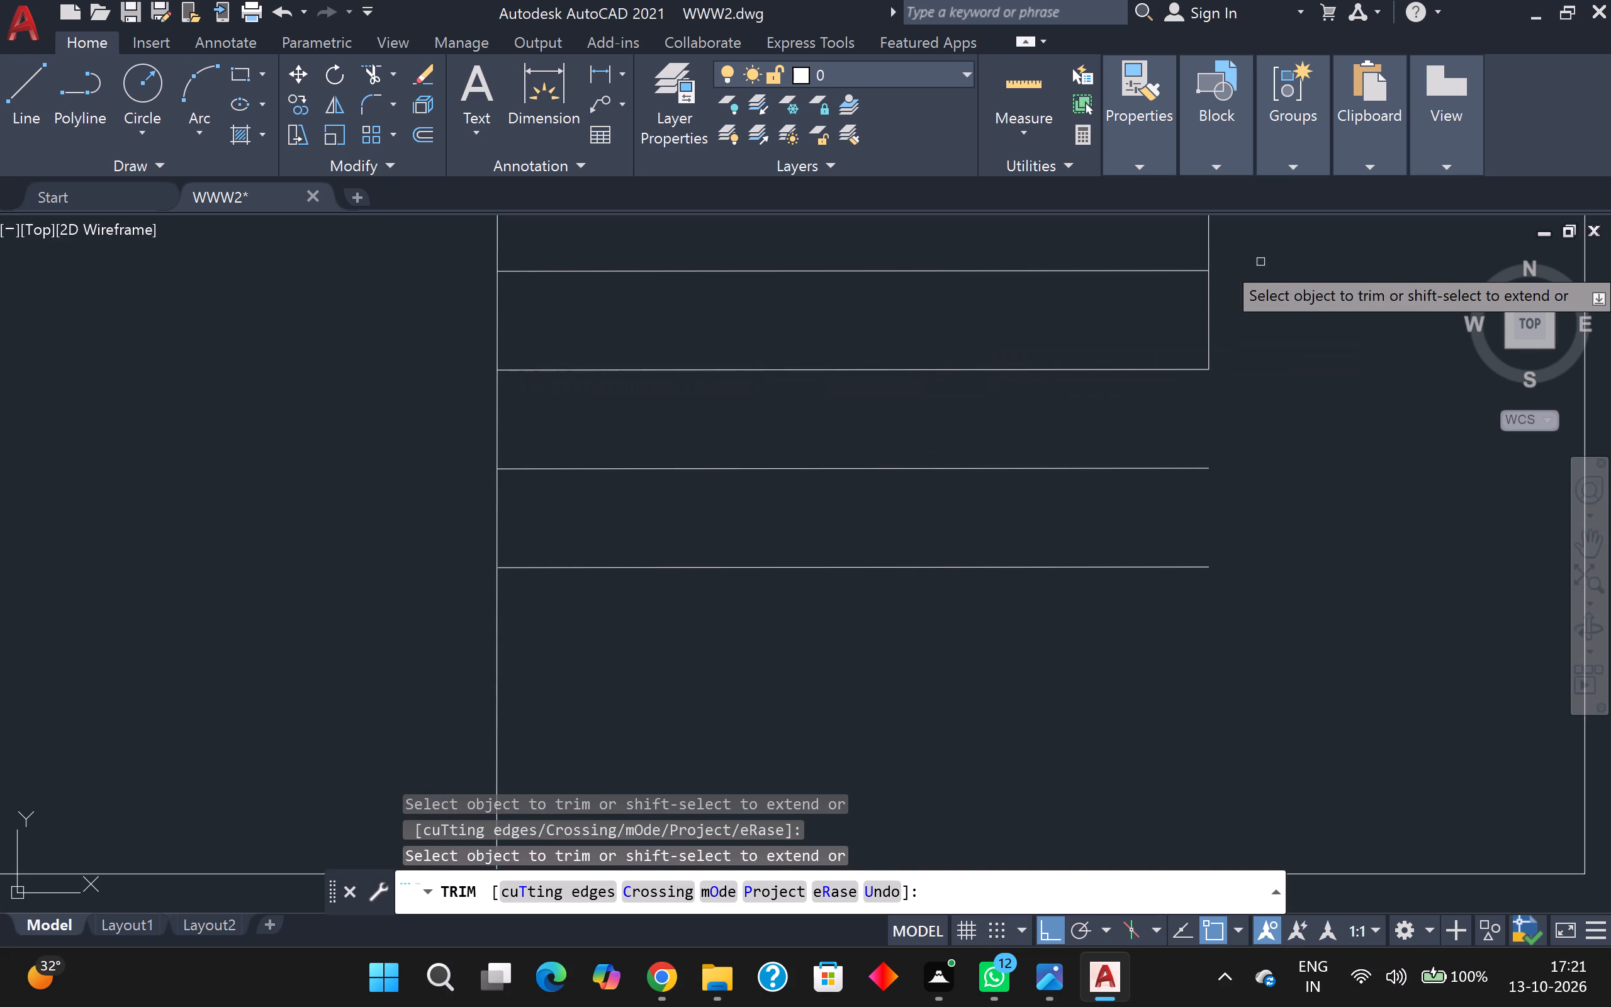
pyautogui.keyDown('shift'); pyautogui.click(1206, 322); pyautogui.keyUp('shift')
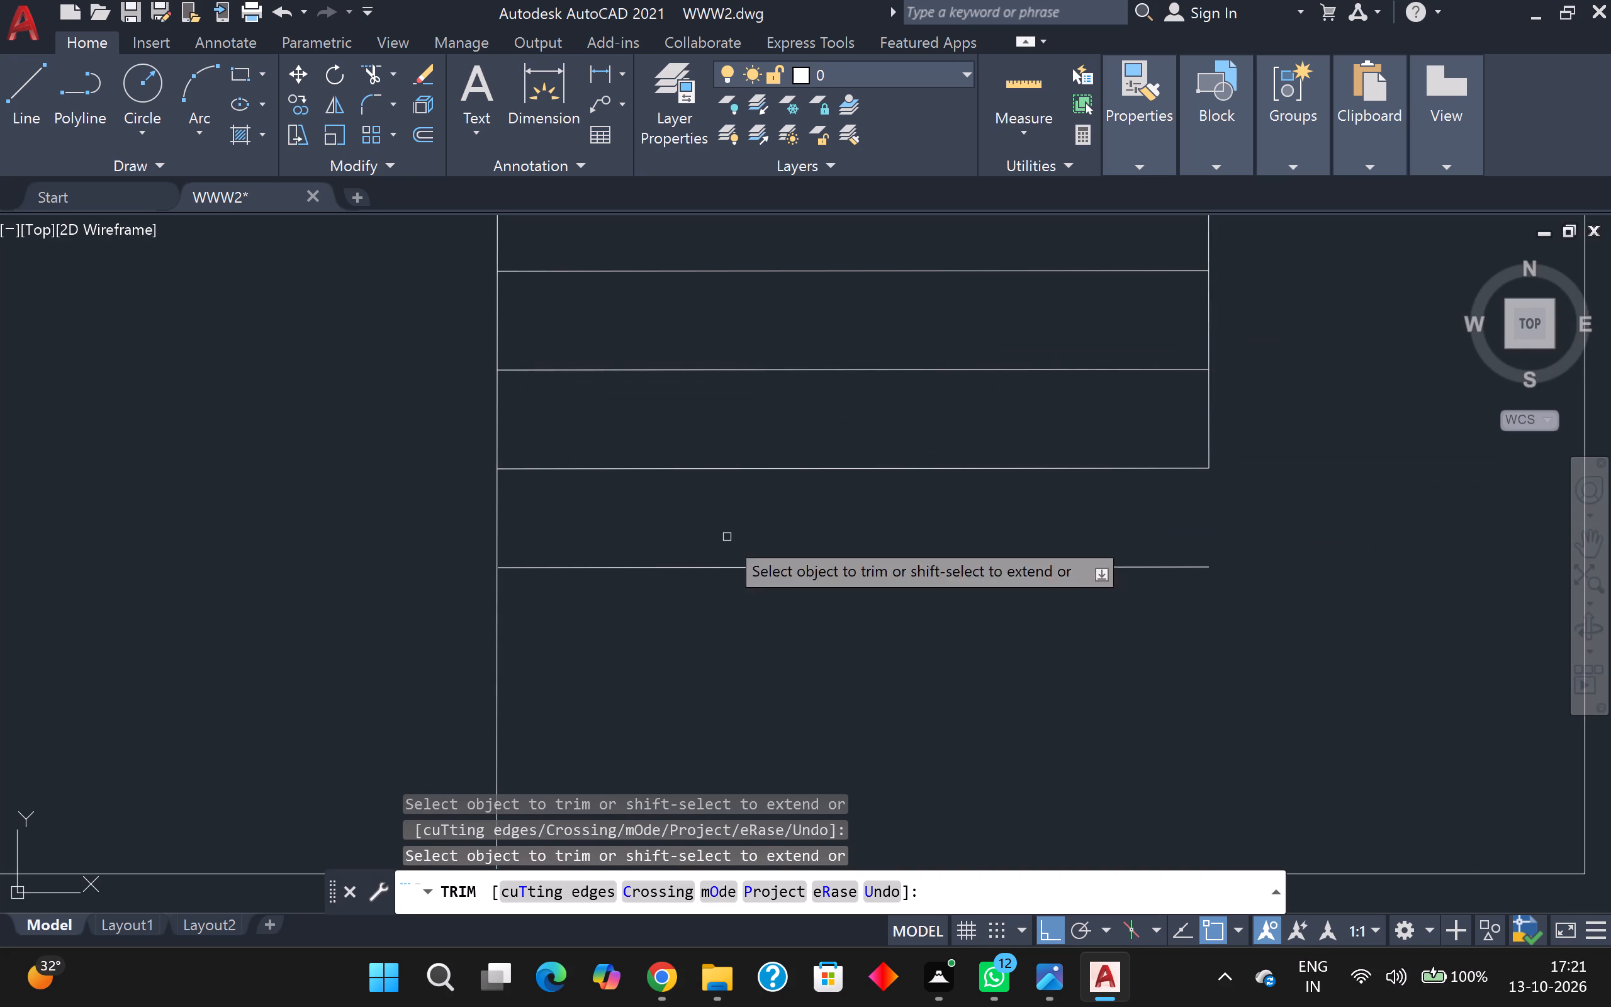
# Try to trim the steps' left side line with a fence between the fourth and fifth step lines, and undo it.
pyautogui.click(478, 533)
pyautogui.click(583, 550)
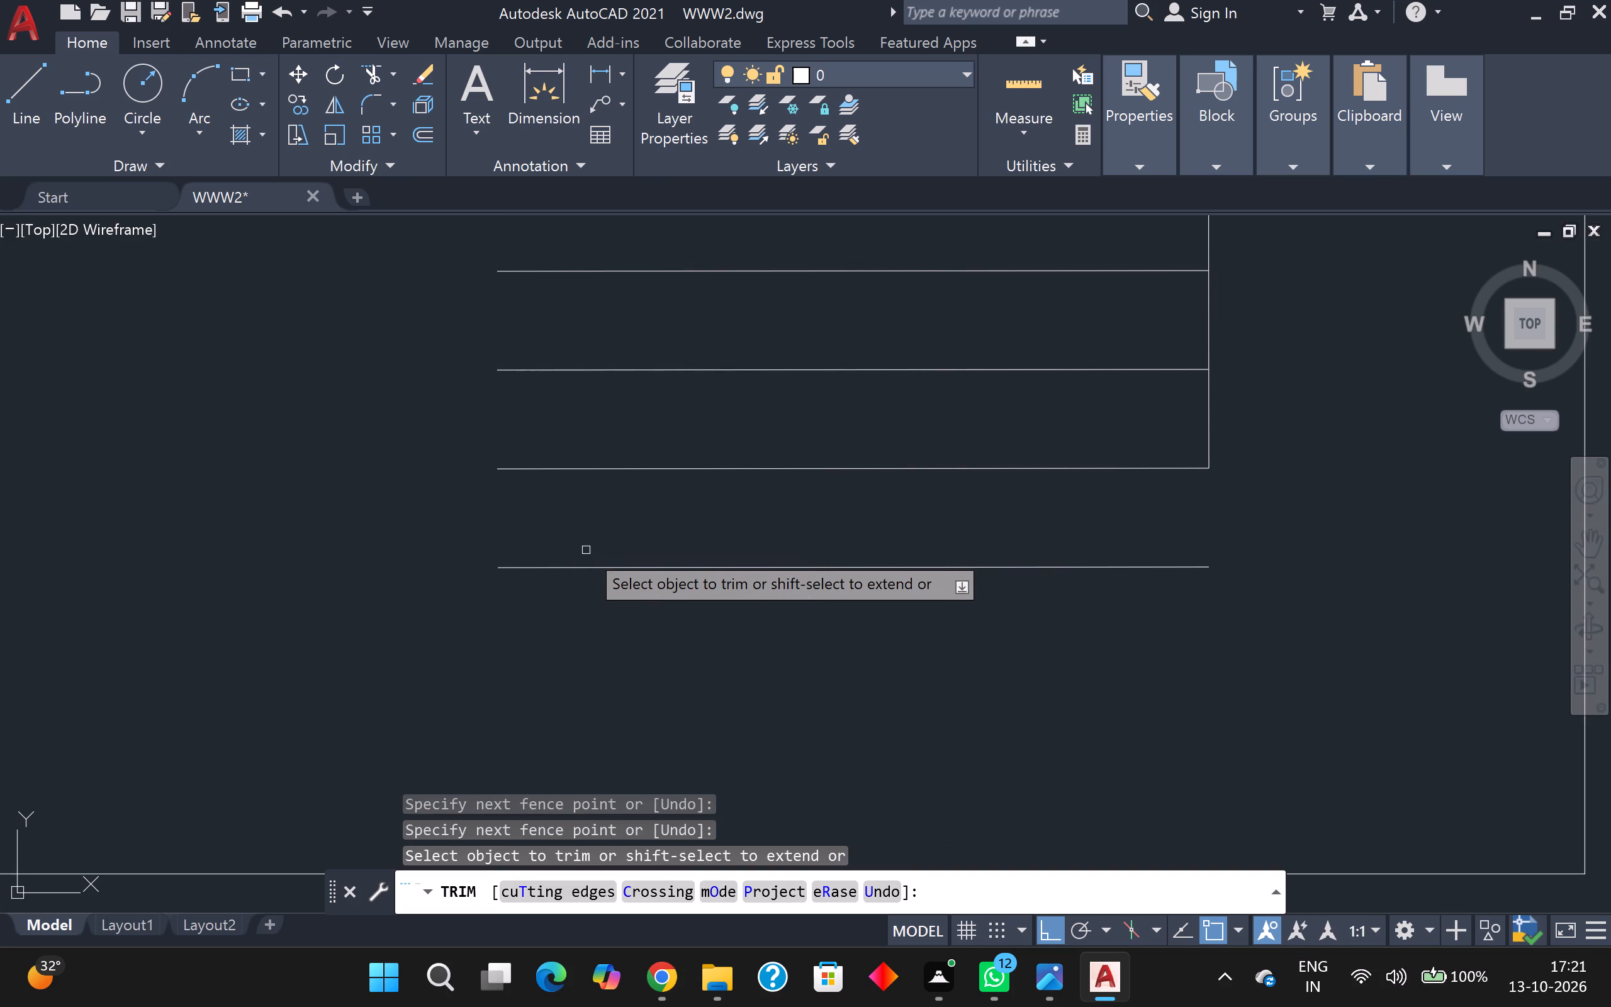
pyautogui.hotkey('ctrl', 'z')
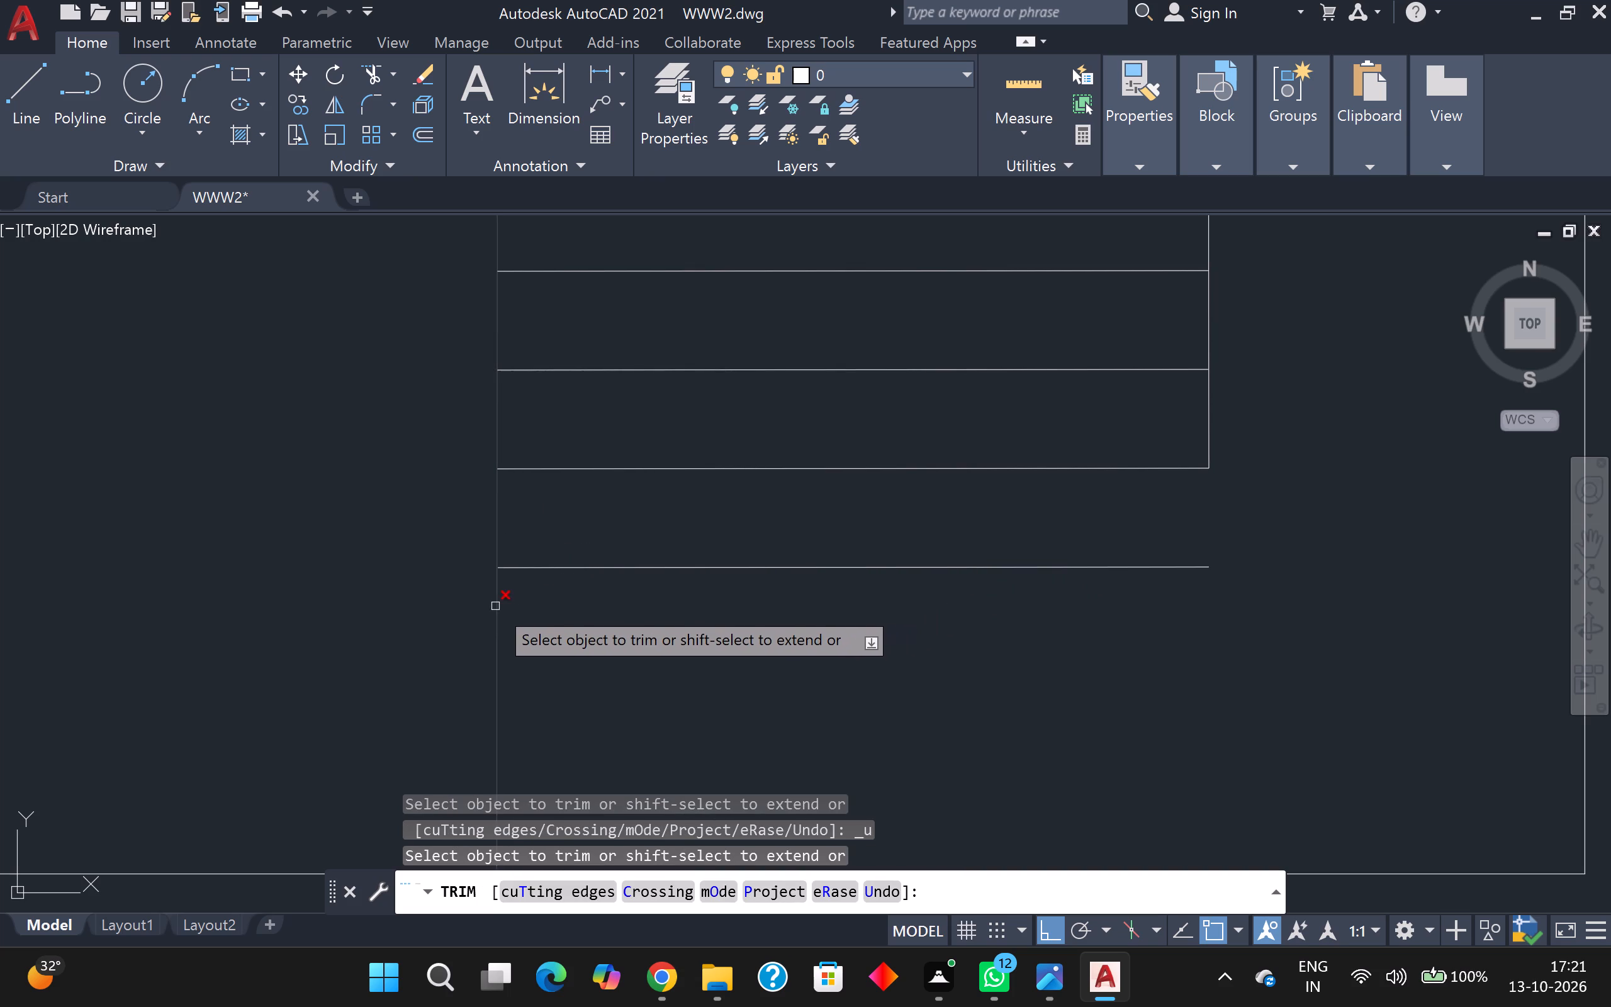
# Extend the left end of the fifth, lowest step line to meet the steps' left side line.
pyautogui.scroll(3, 556, 568)
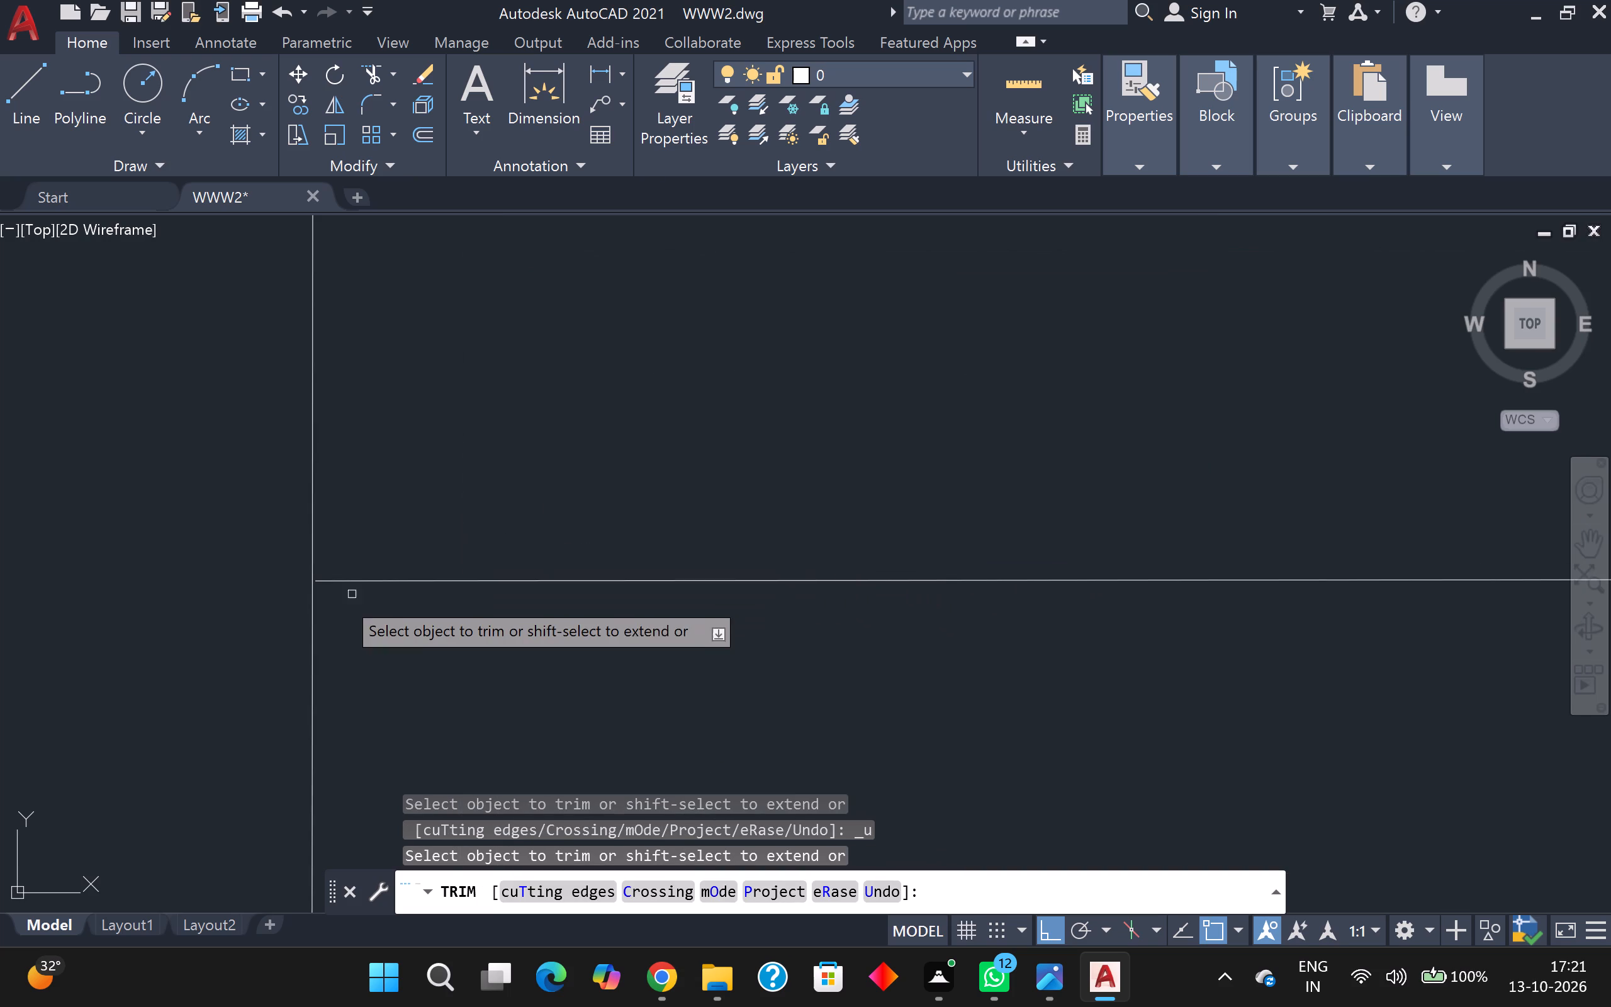
pyautogui.scroll(2, 335, 600)
pyautogui.scroll(-1, 334, 594)
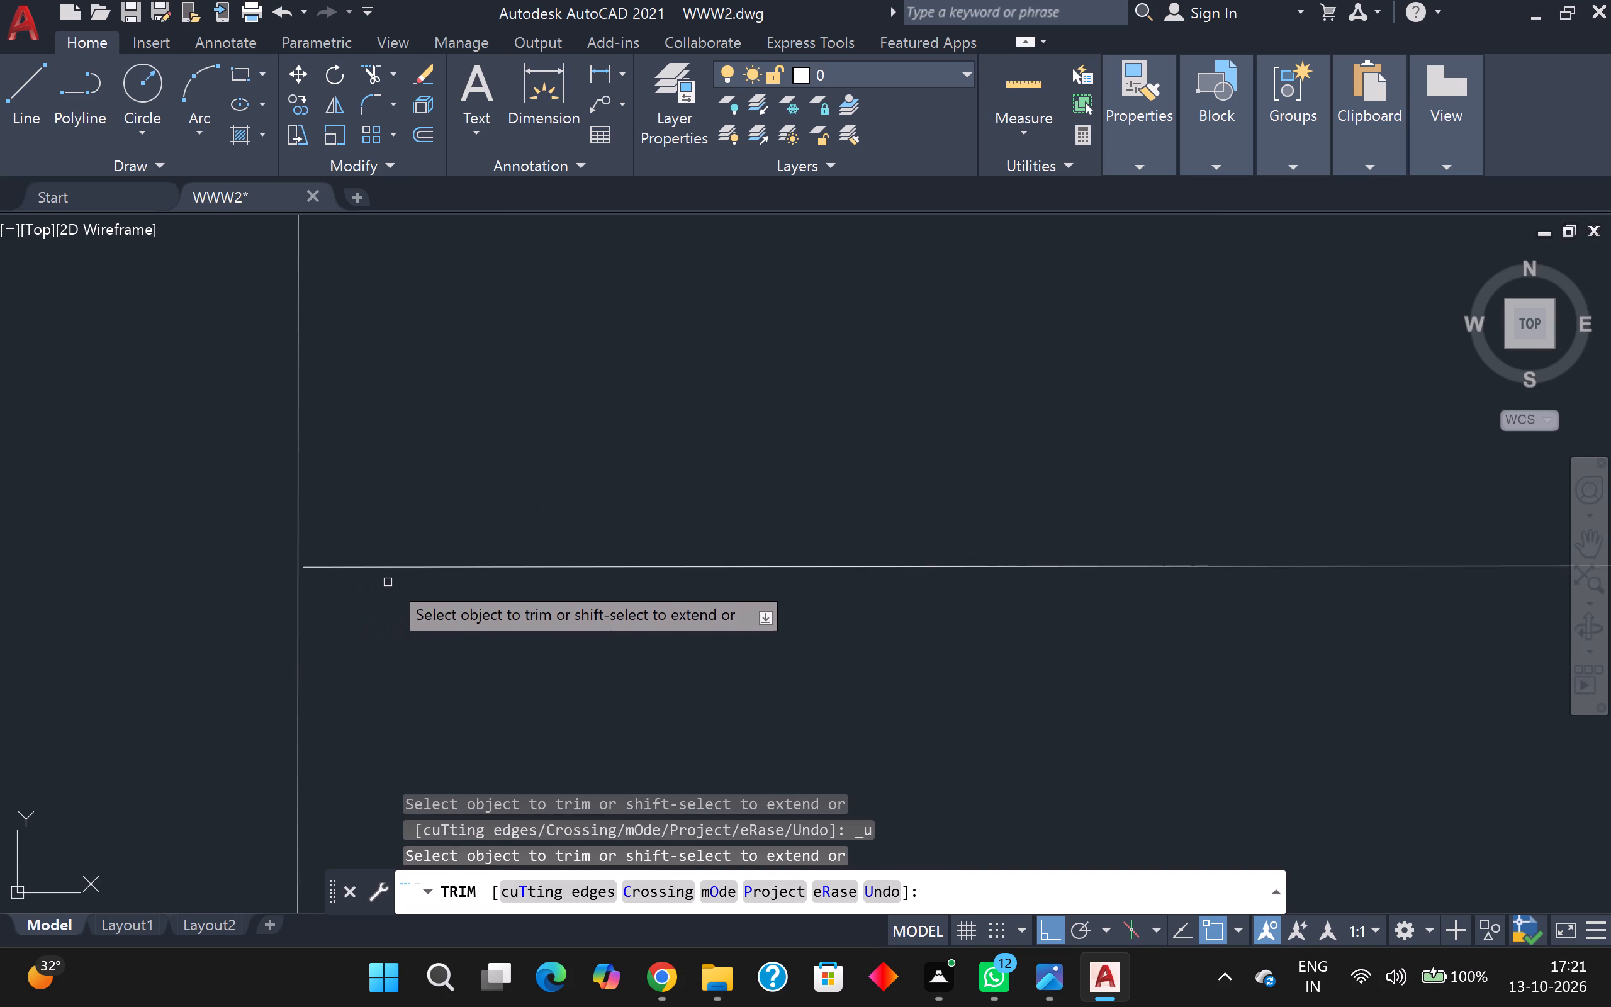
pyautogui.keyDown('shift'); pyautogui.click(407, 569); pyautogui.keyUp('shift')
pyautogui.keyDown('shift'); pyautogui.scroll(-2, 429, 492); pyautogui.keyUp('shift')
pyautogui.keyDown('shift'); pyautogui.moveTo(434, 473); pyautogui.dragTo(429, 571, button='middle'); pyautogui.keyUp('shift')
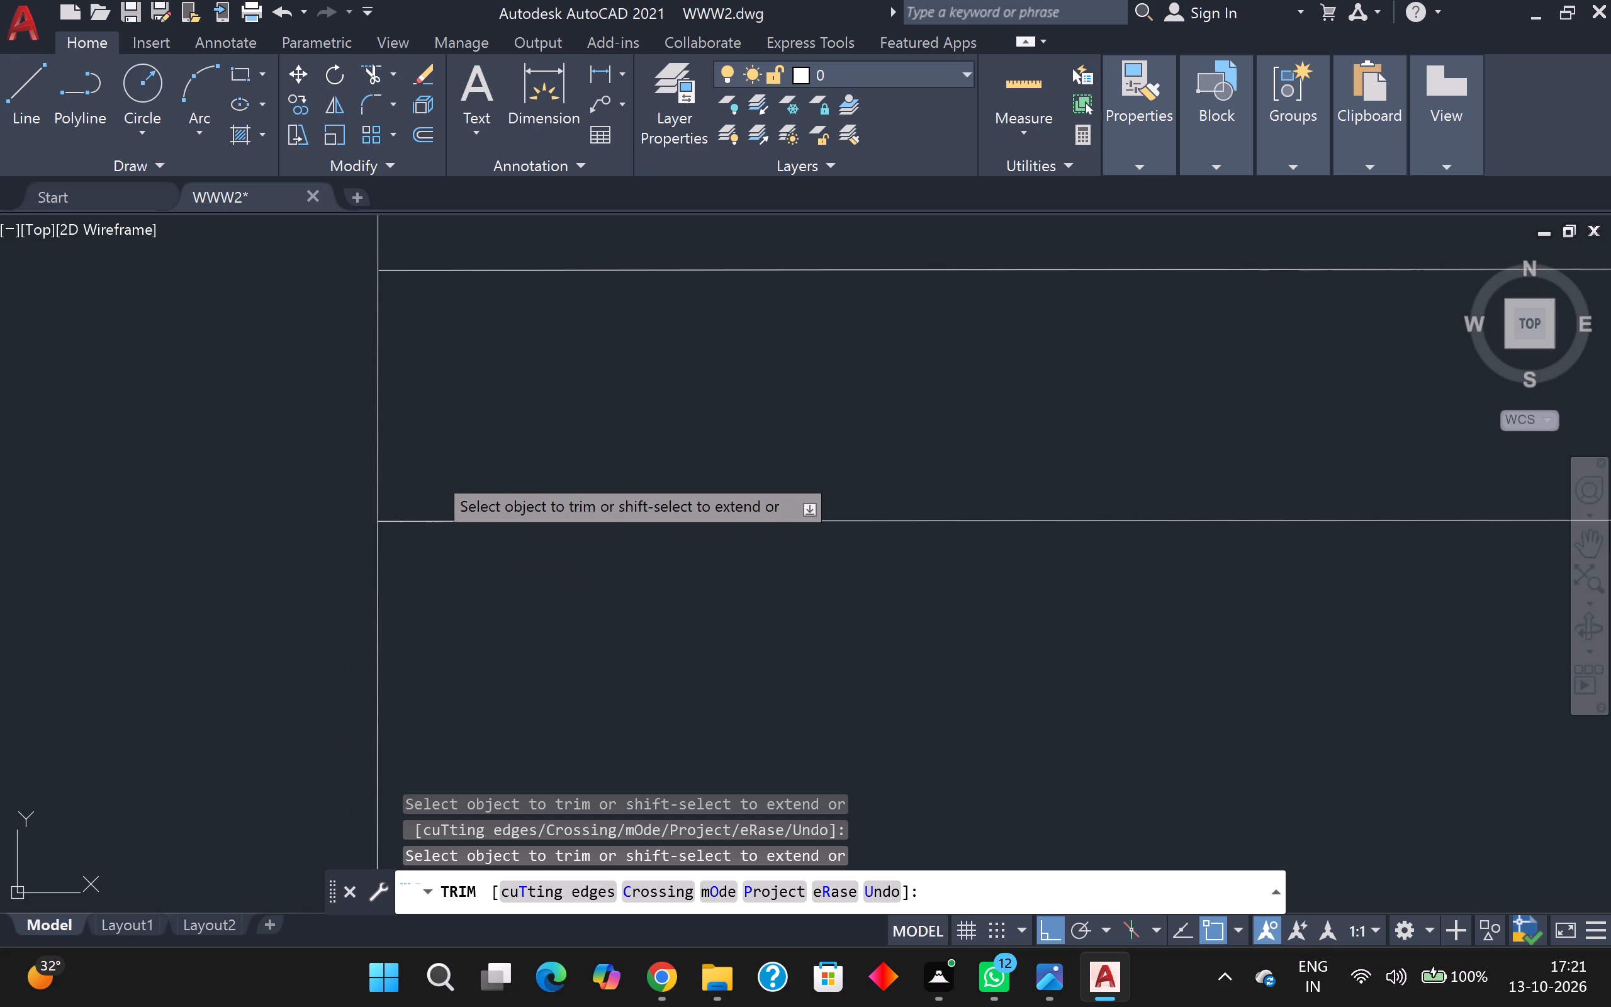
pyautogui.keyDown('shift'); pyautogui.moveTo(429, 571); pyautogui.dragTo(428, 576, button='middle'); pyautogui.keyUp('shift')
pyautogui.scroll(-2, 462, 315)
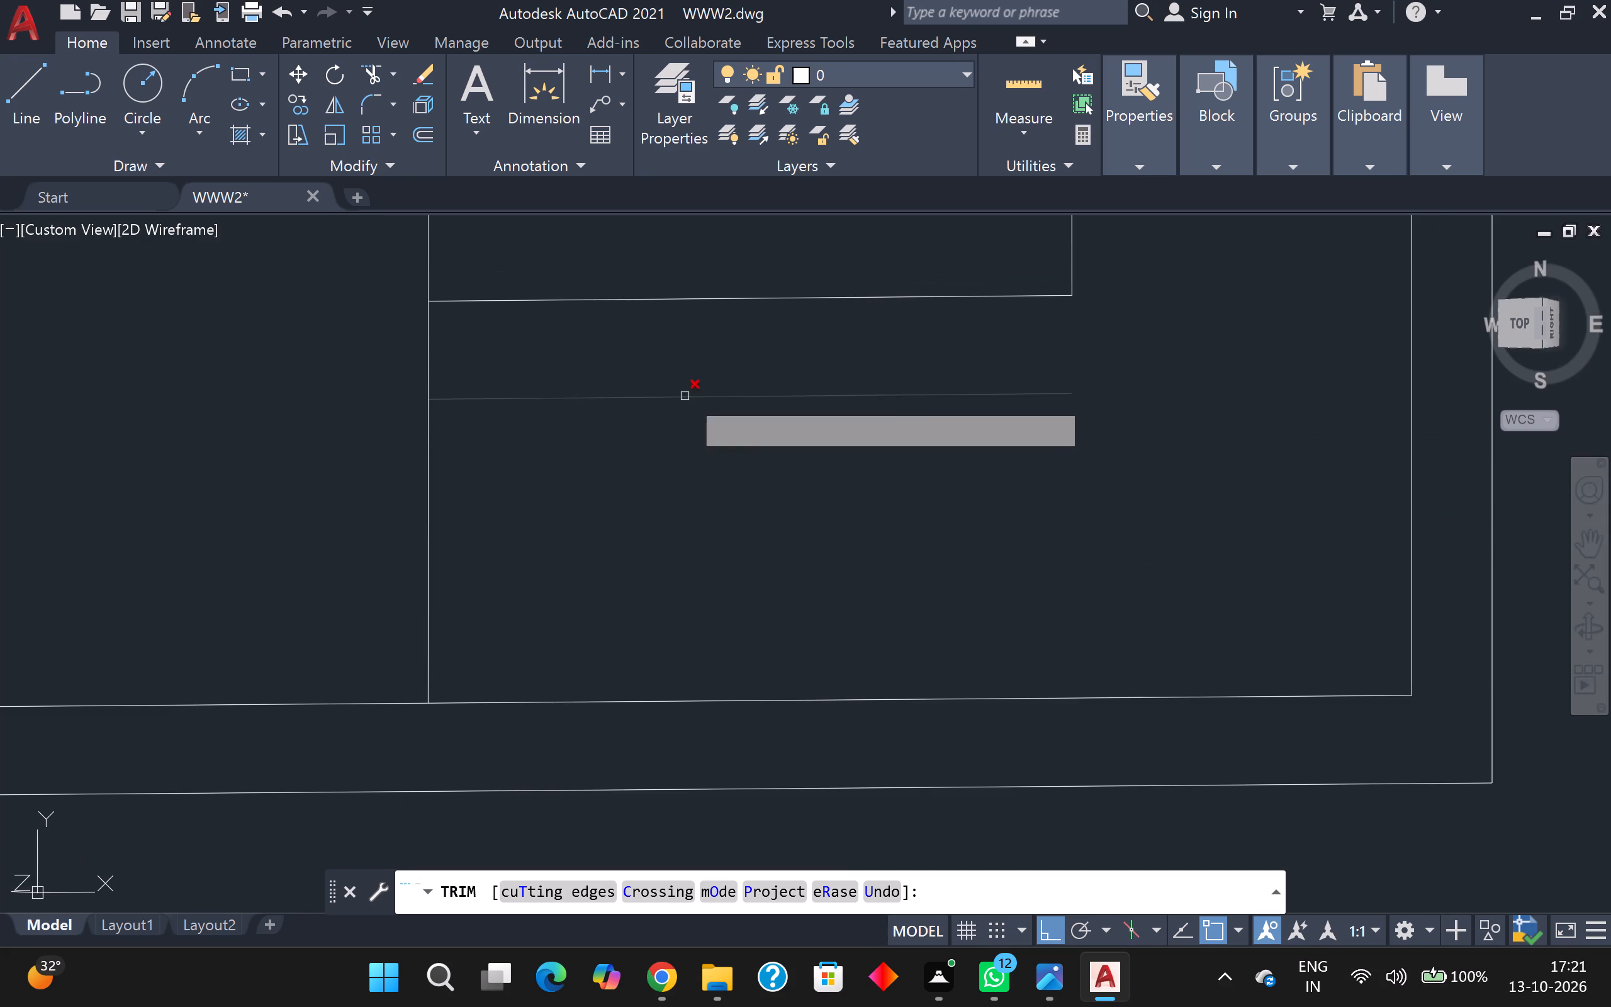
# Extend the left ends of the fourth, third and second step lines to the steps' left side line.
pyautogui.scroll(-7, 712, 403)
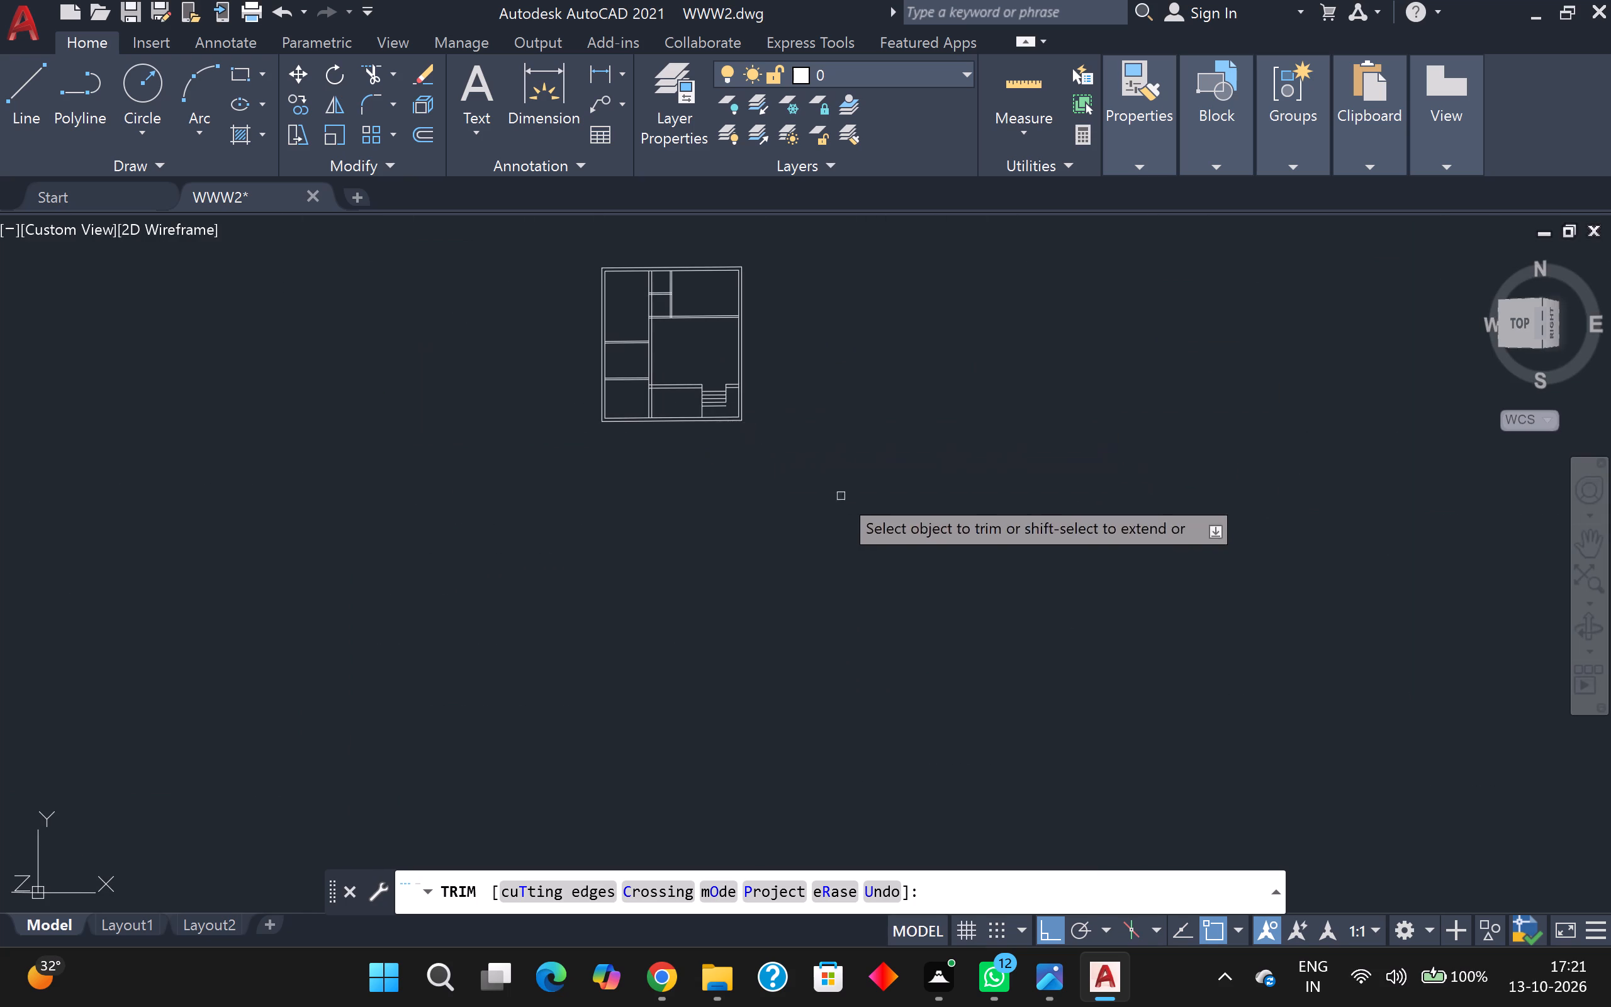
pyautogui.scroll(5, 687, 395)
pyautogui.scroll(1, 748, 430)
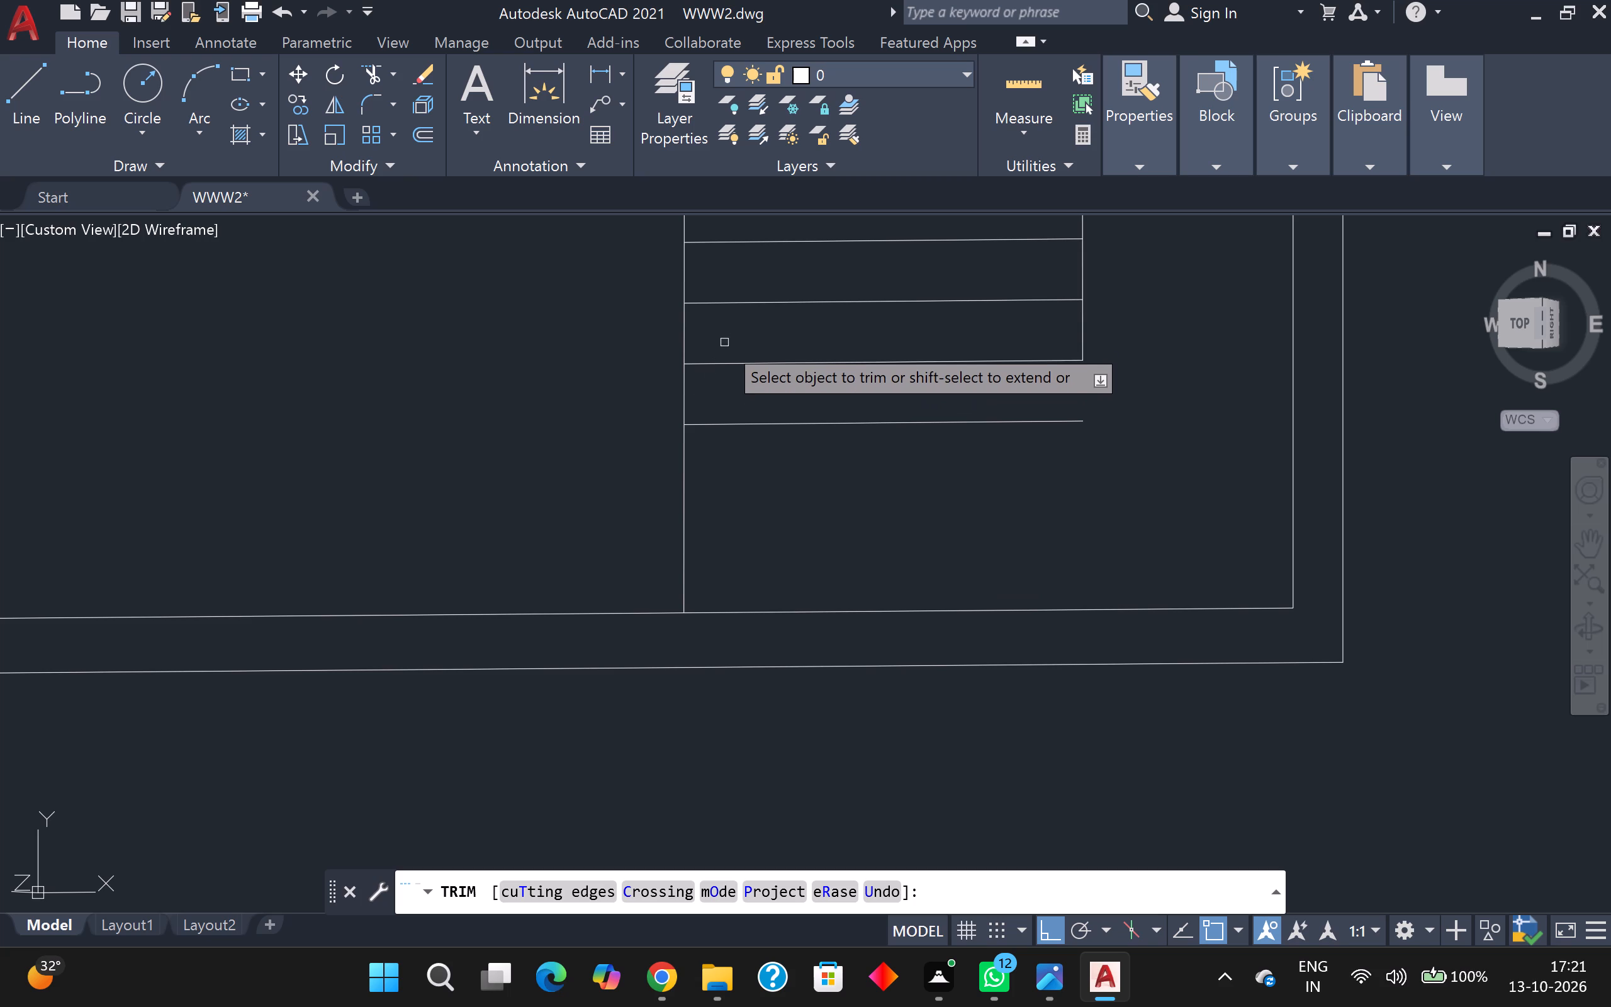
pyautogui.keyDown('shift'); pyautogui.click(721, 361); pyautogui.keyUp('shift')
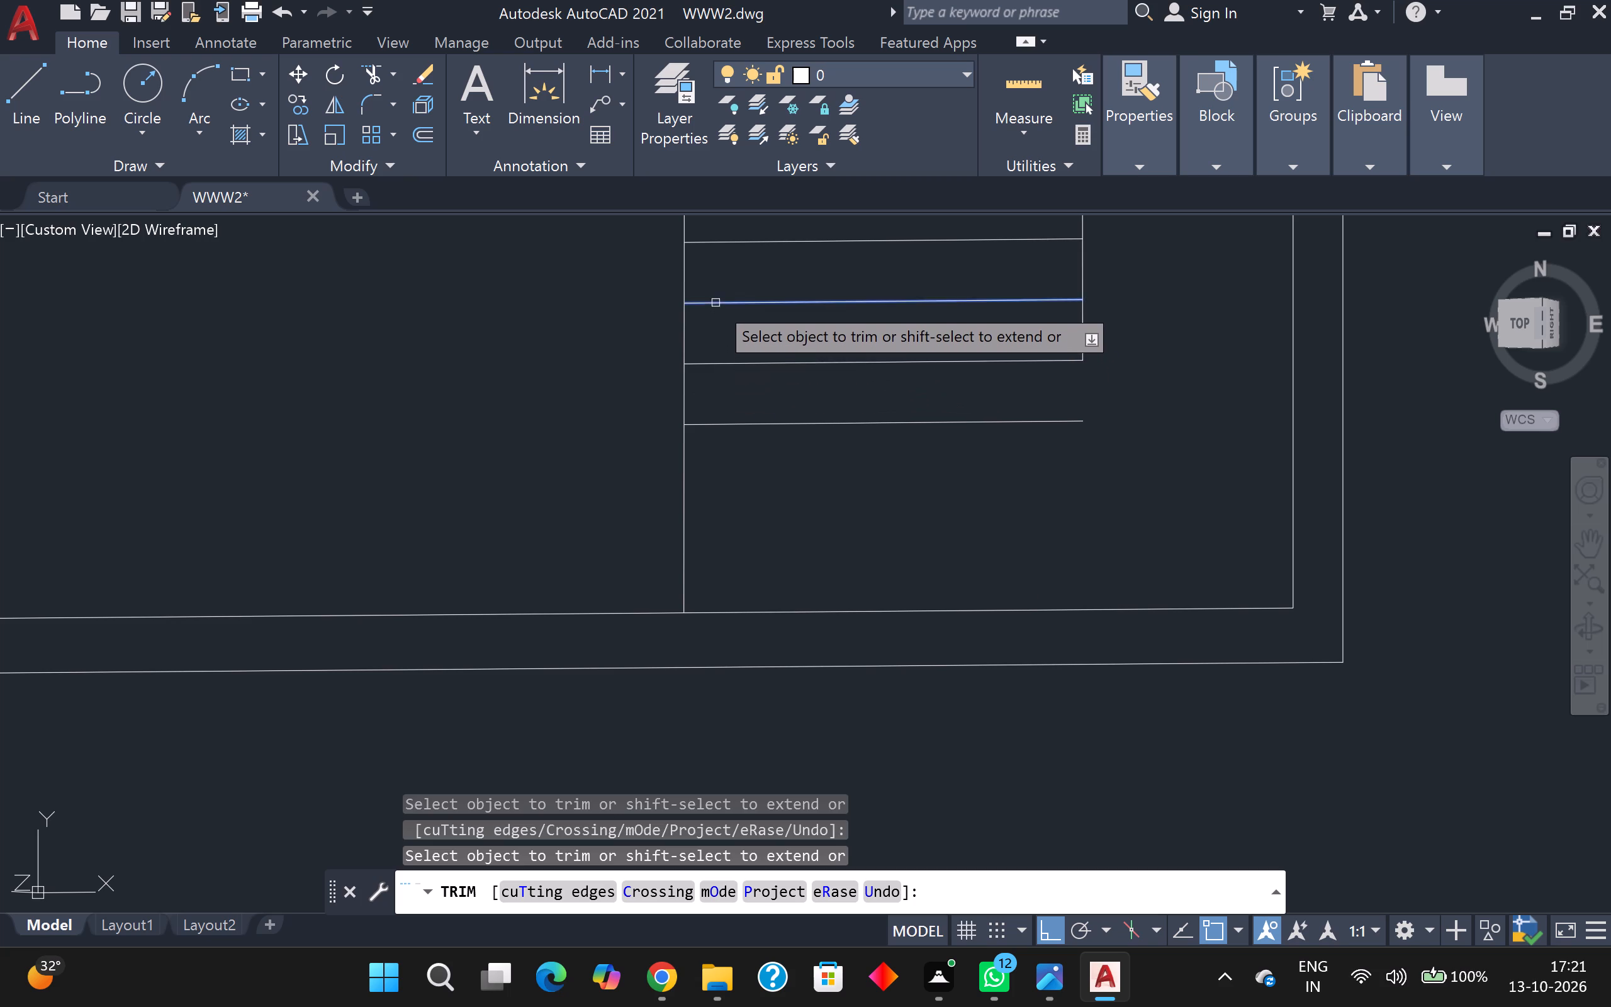
pyautogui.keyDown('shift'); pyautogui.click(716, 303); pyautogui.keyUp('shift')
pyautogui.keyDown('shift'); pyautogui.click(719, 245); pyautogui.keyUp('shift')
# Trim the steps' left side line below the fifth, lowest step line using a fence across it.
pyautogui.scroll(-2, 724, 286)
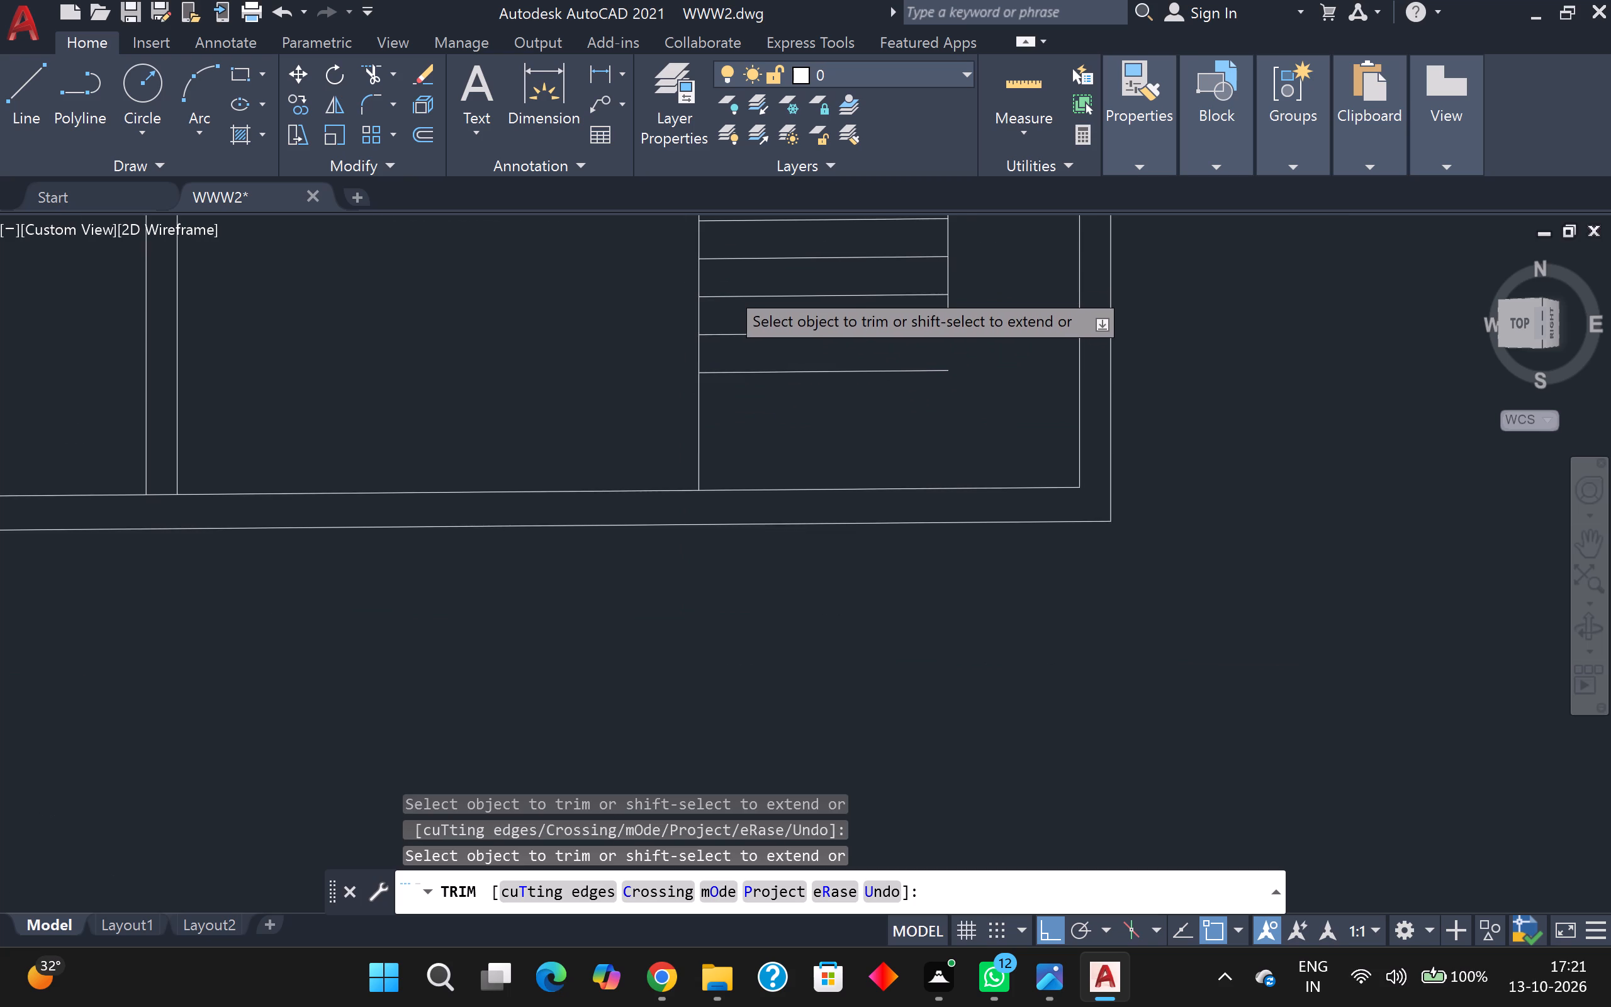
pyautogui.moveTo(726, 288); pyautogui.dragTo(737, 400, button='middle')
pyautogui.scroll(1, 756, 532)
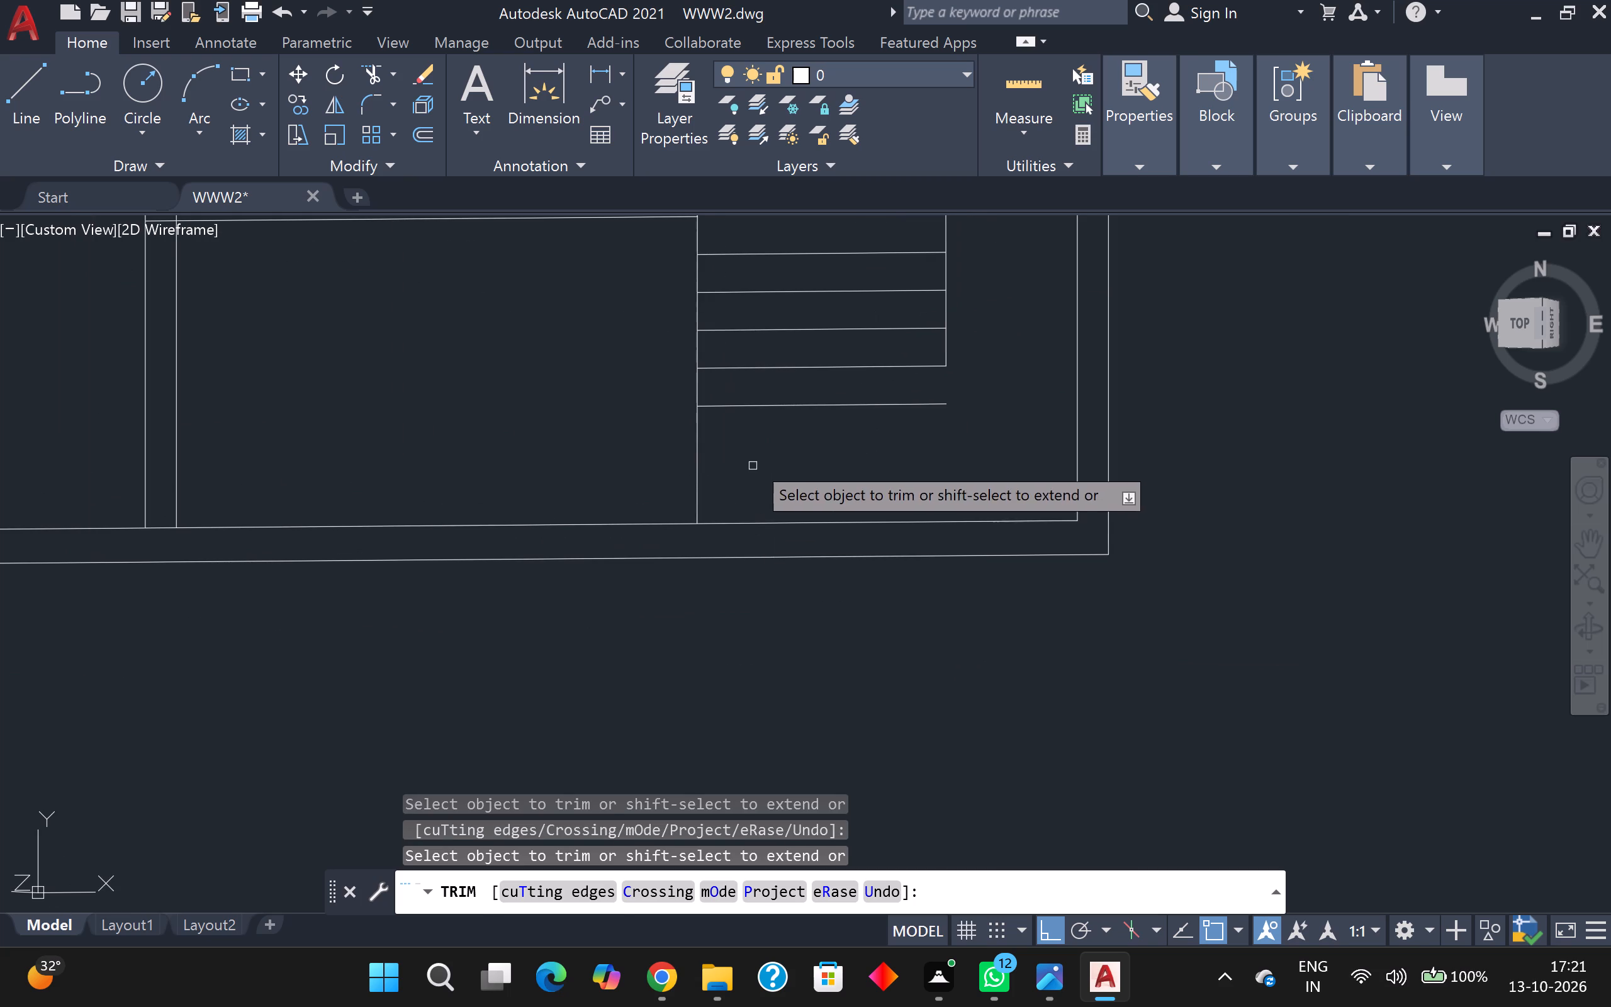
pyautogui.click(751, 452)
pyautogui.click(684, 458)
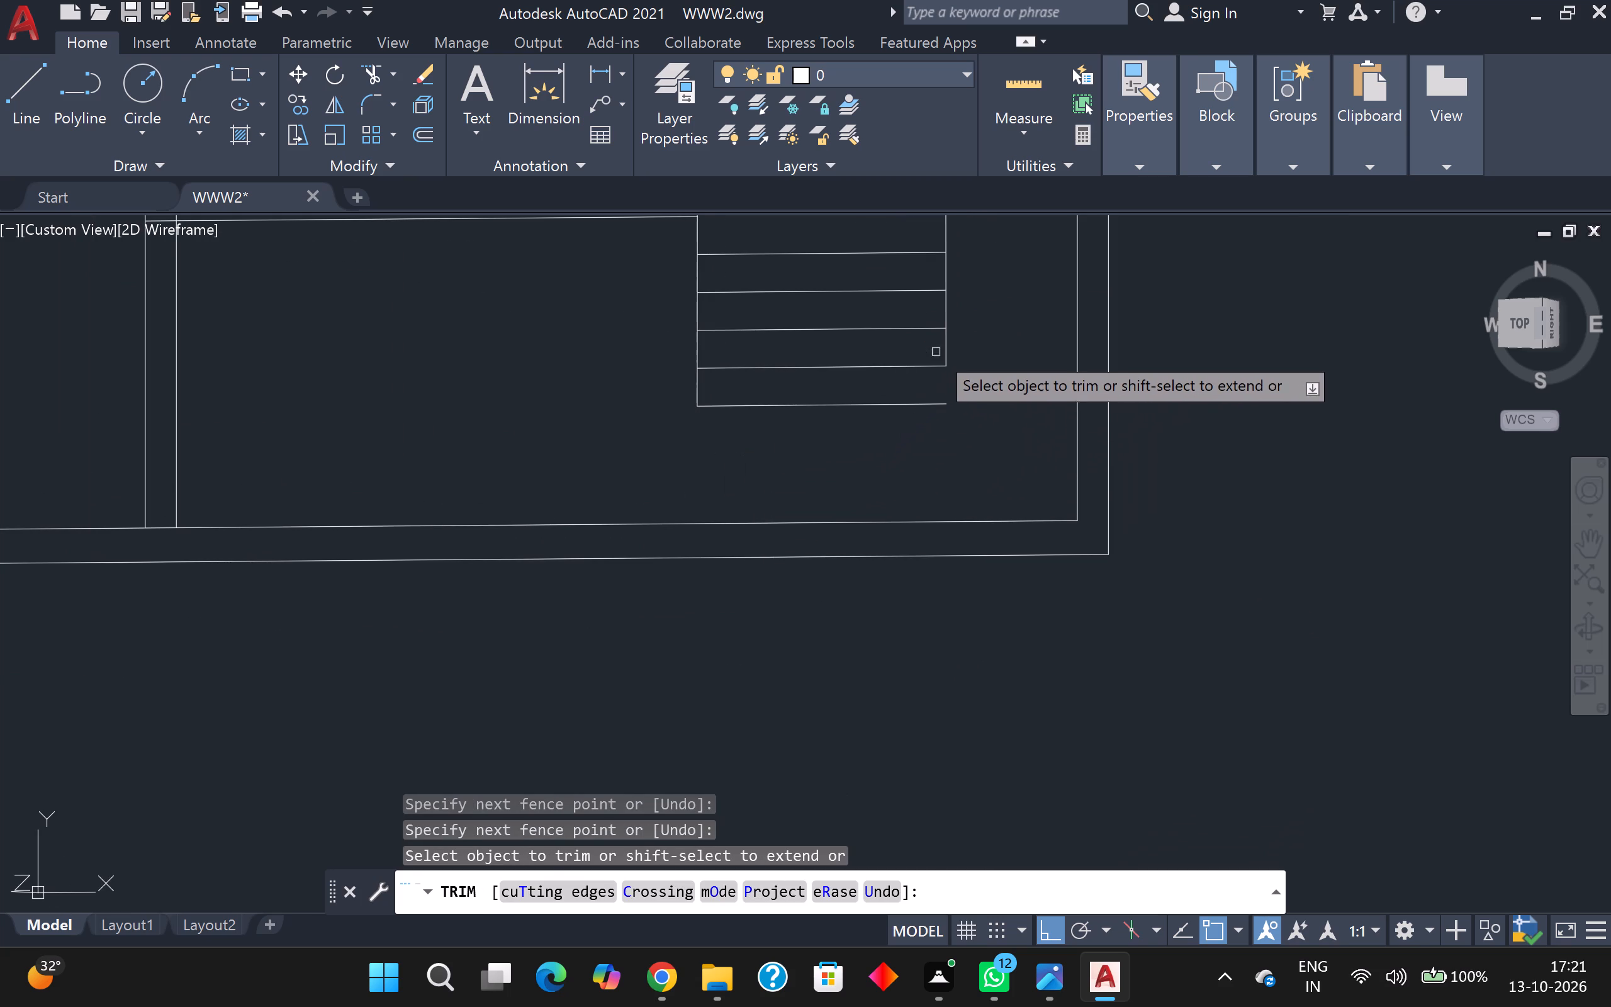
# Extend the steps' right side line down to the fifth, lowest step line.
pyautogui.click(950, 361)
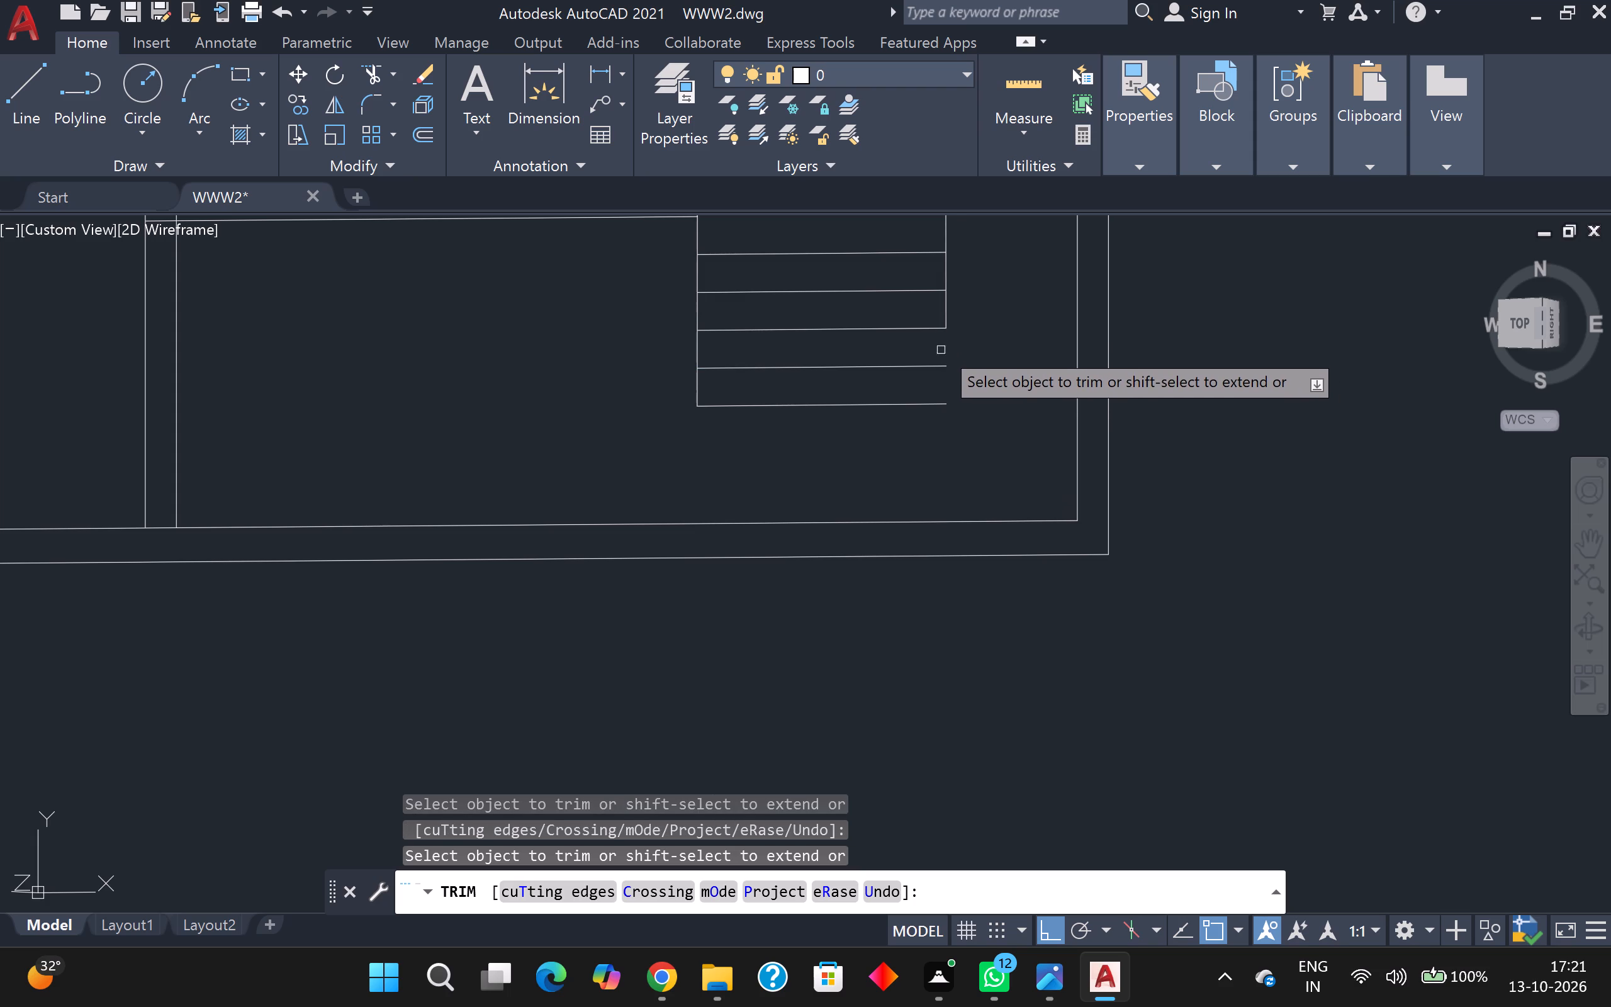
pyautogui.keyDown('shift'); pyautogui.click(945, 320); pyautogui.keyUp('shift')
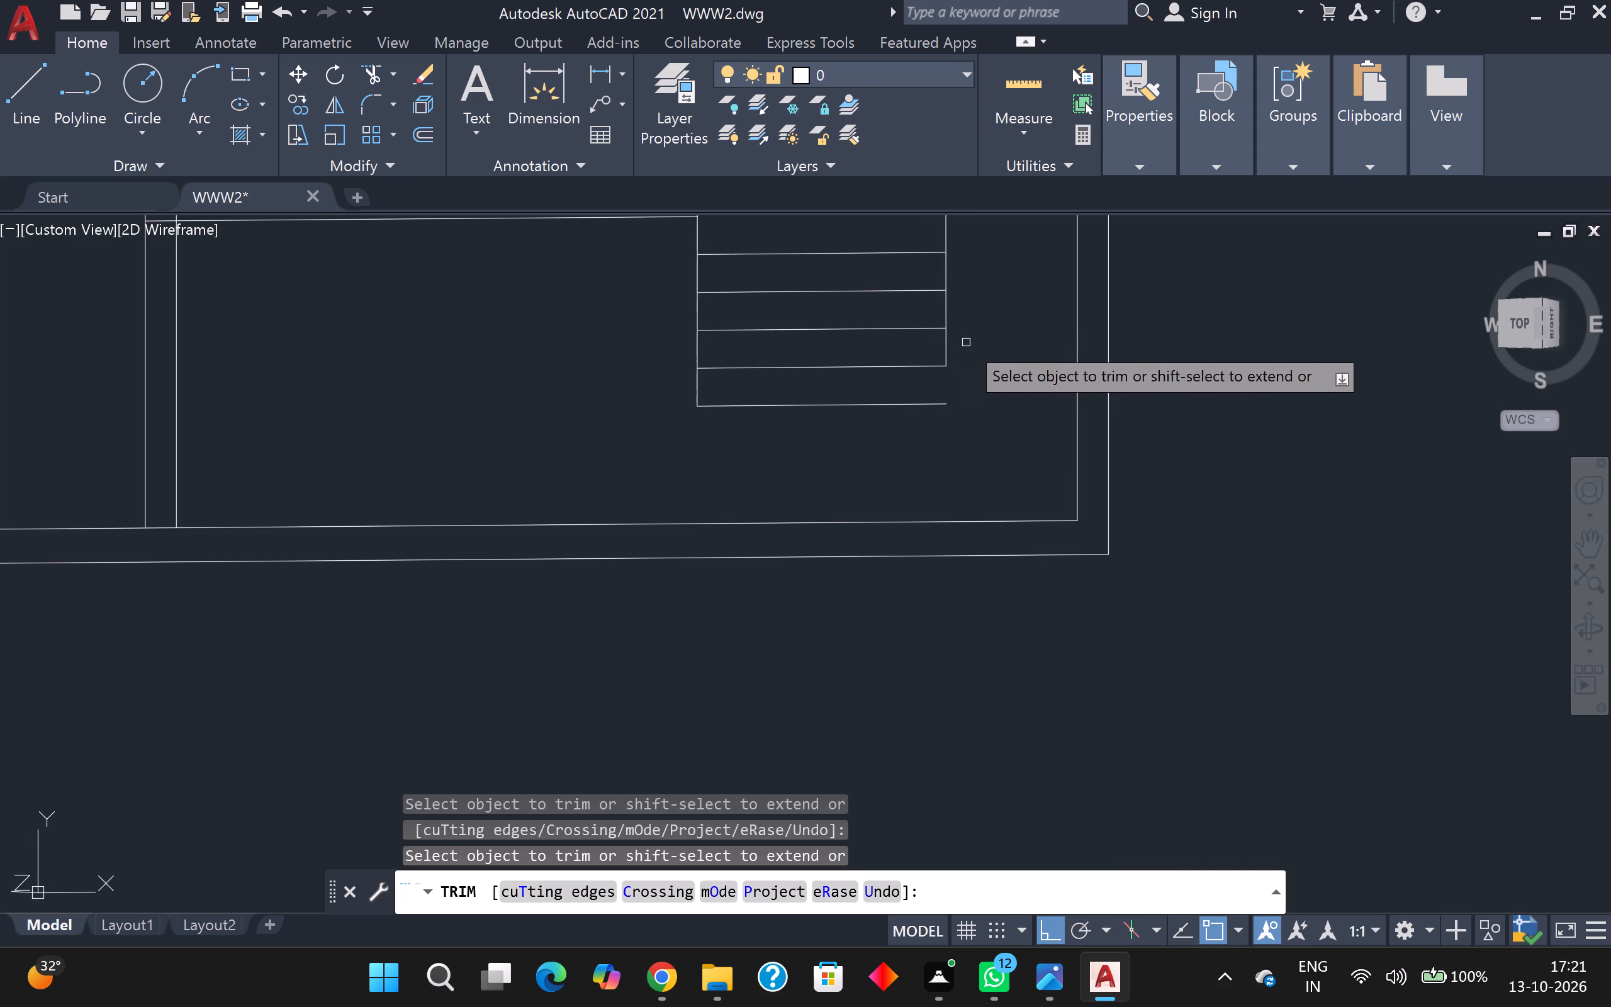
pyautogui.keyDown('shift'); pyautogui.click(943, 345); pyautogui.keyUp('shift')
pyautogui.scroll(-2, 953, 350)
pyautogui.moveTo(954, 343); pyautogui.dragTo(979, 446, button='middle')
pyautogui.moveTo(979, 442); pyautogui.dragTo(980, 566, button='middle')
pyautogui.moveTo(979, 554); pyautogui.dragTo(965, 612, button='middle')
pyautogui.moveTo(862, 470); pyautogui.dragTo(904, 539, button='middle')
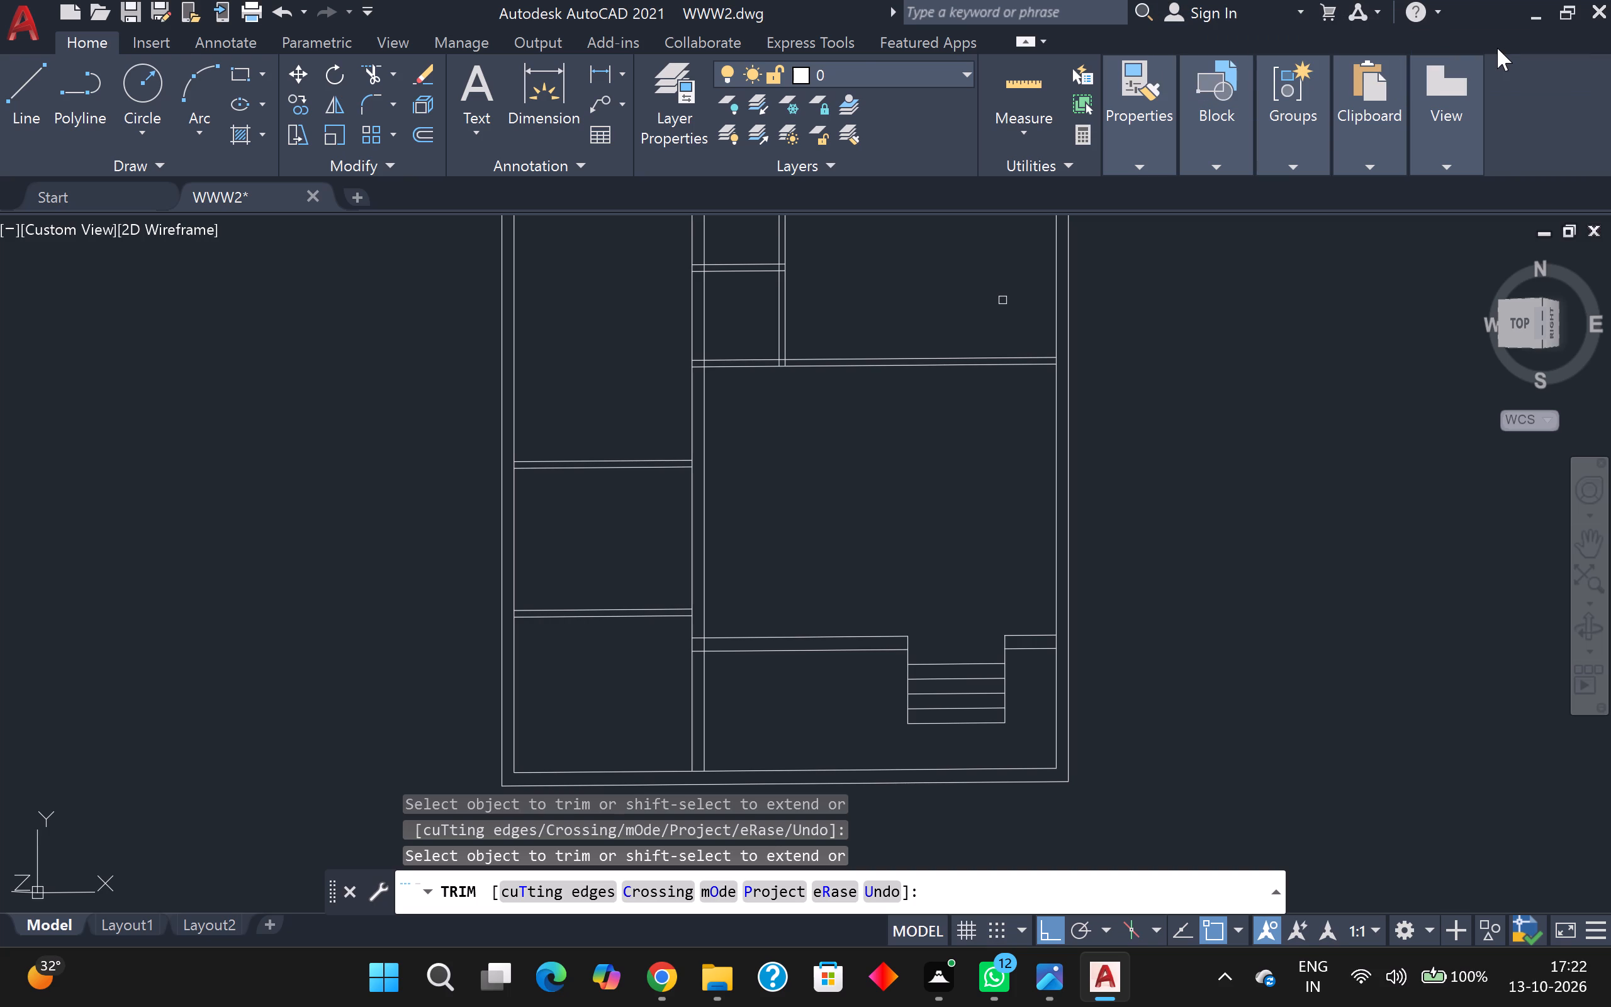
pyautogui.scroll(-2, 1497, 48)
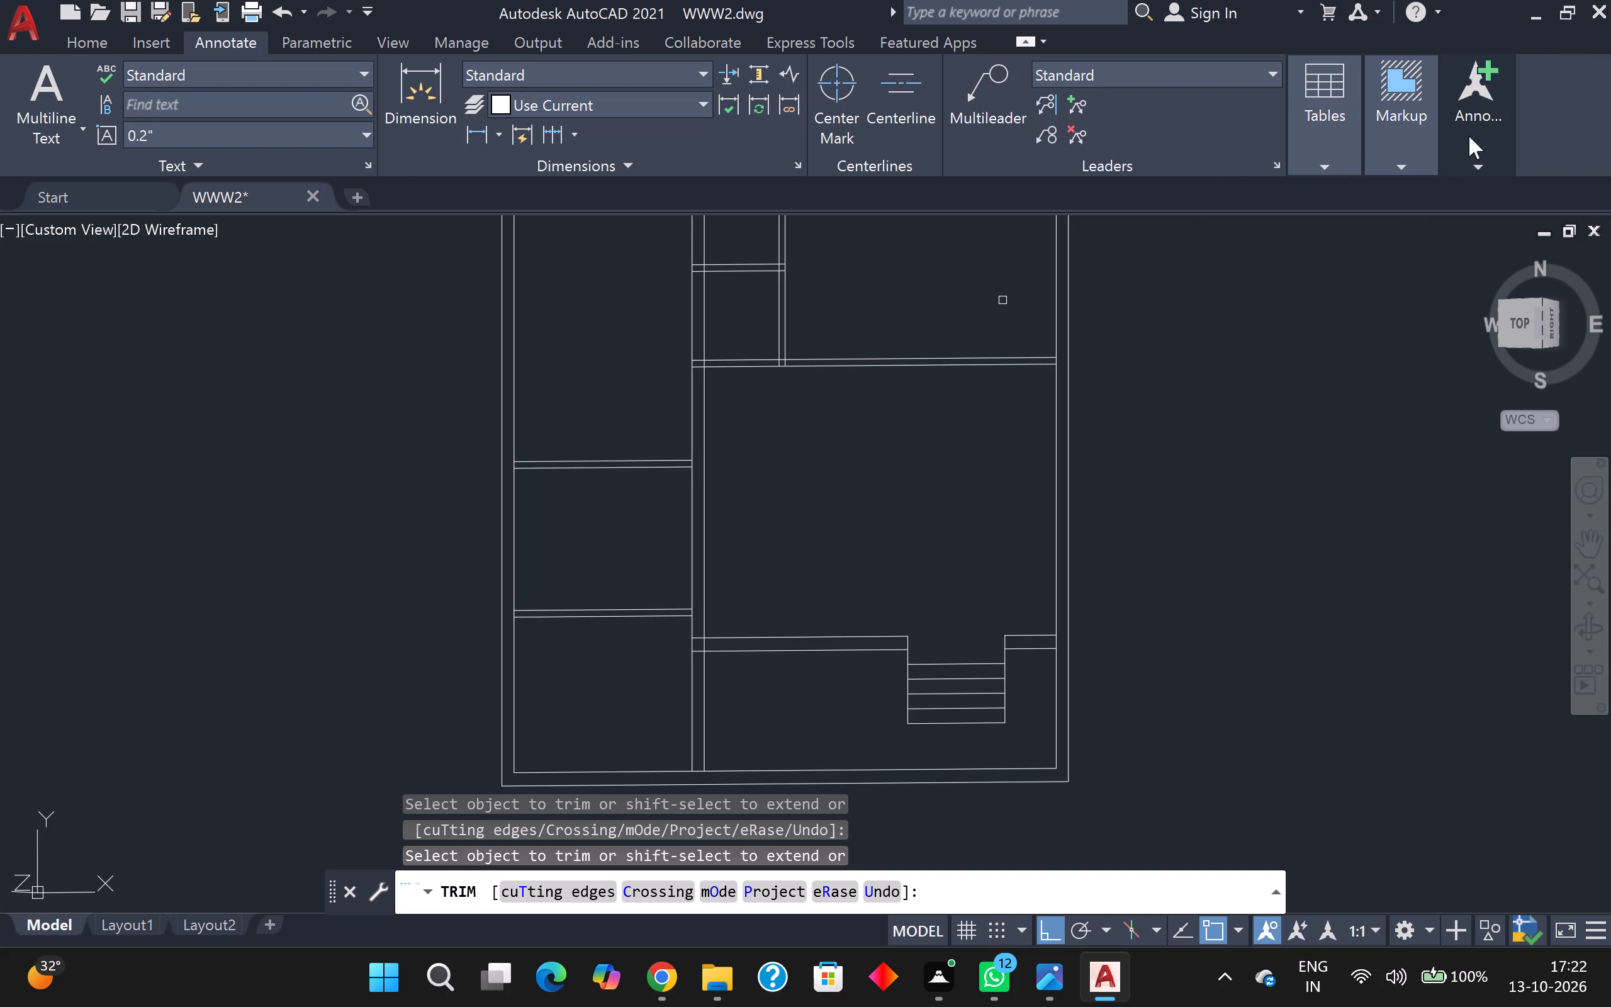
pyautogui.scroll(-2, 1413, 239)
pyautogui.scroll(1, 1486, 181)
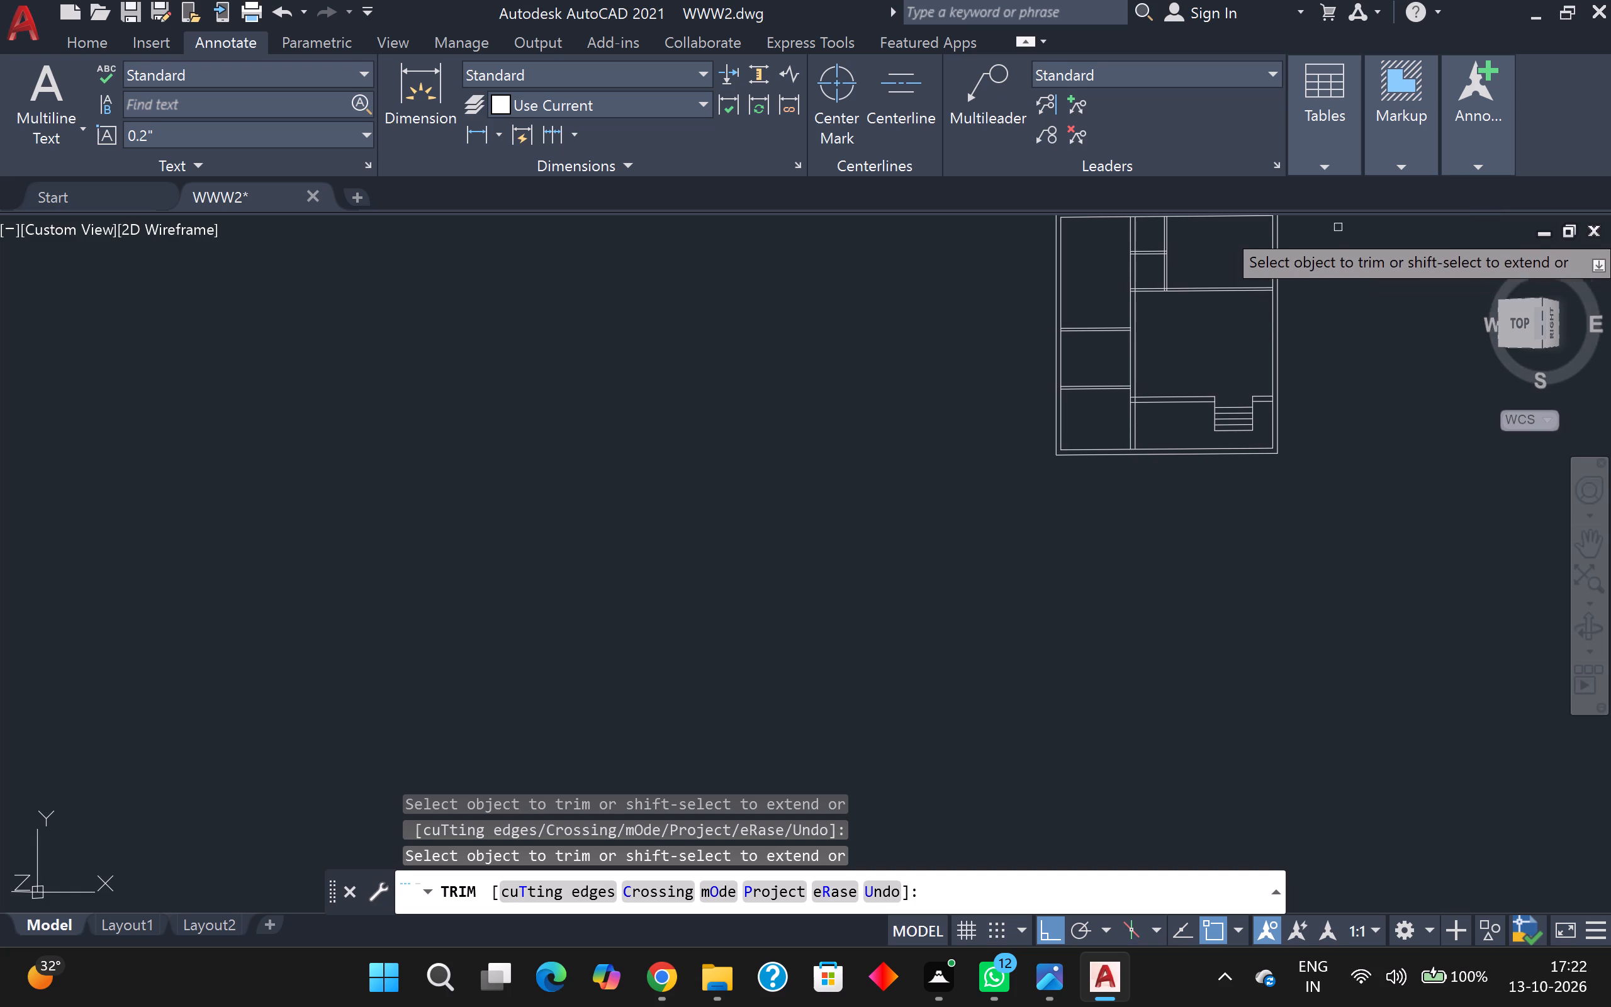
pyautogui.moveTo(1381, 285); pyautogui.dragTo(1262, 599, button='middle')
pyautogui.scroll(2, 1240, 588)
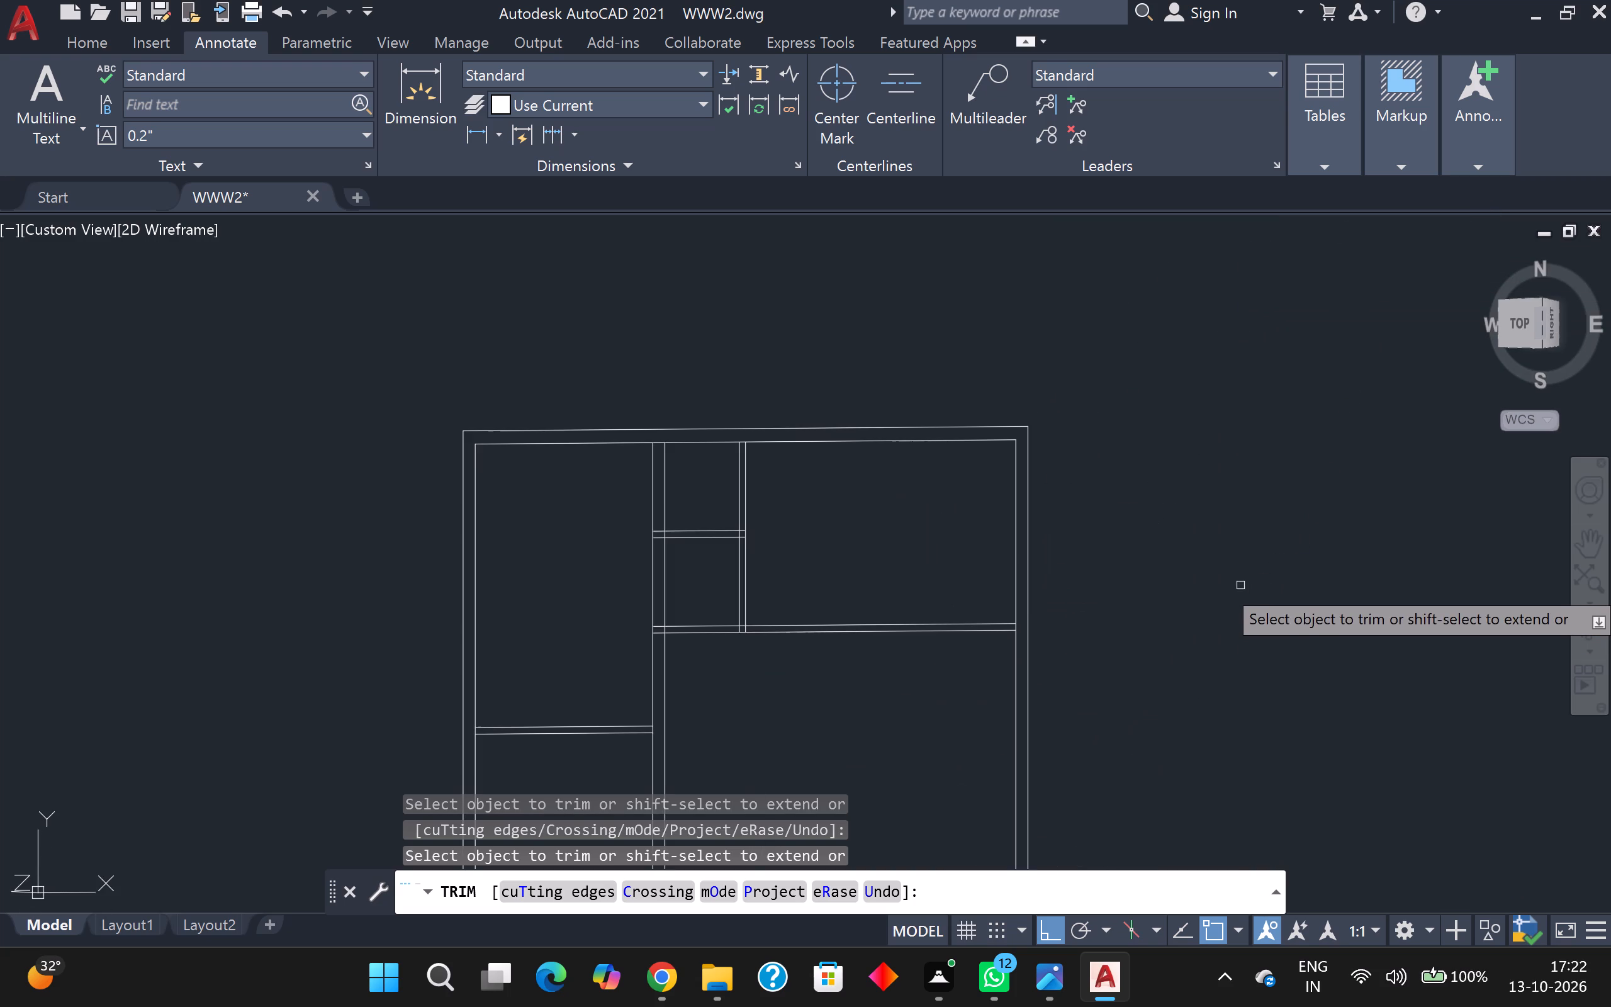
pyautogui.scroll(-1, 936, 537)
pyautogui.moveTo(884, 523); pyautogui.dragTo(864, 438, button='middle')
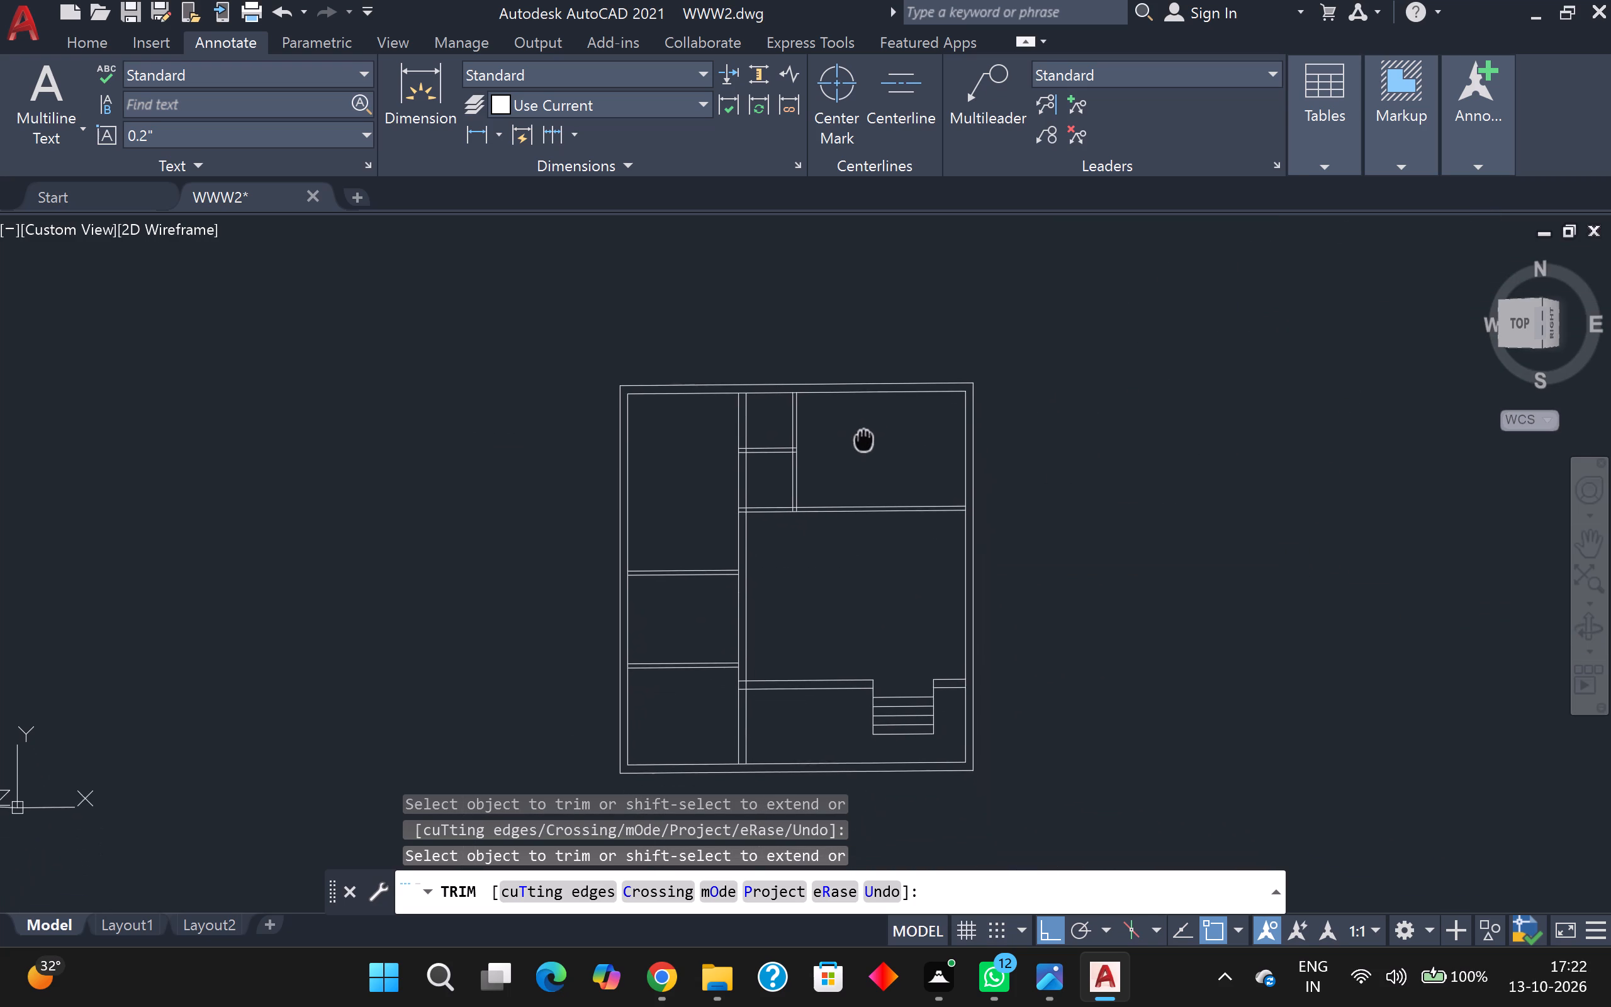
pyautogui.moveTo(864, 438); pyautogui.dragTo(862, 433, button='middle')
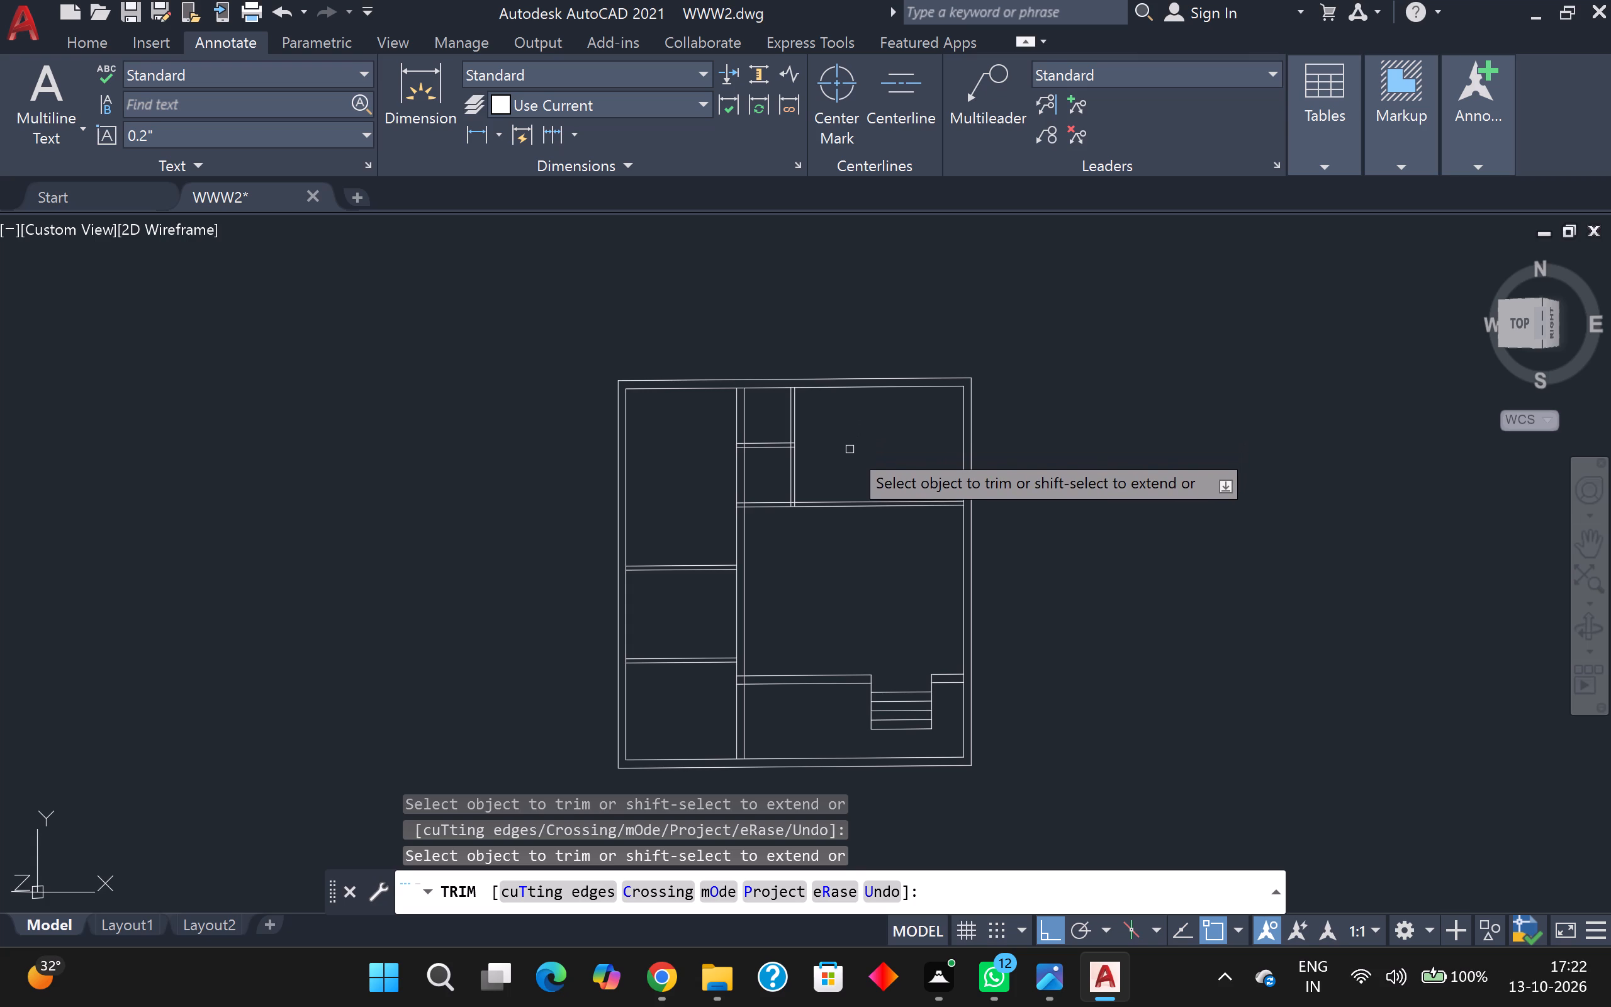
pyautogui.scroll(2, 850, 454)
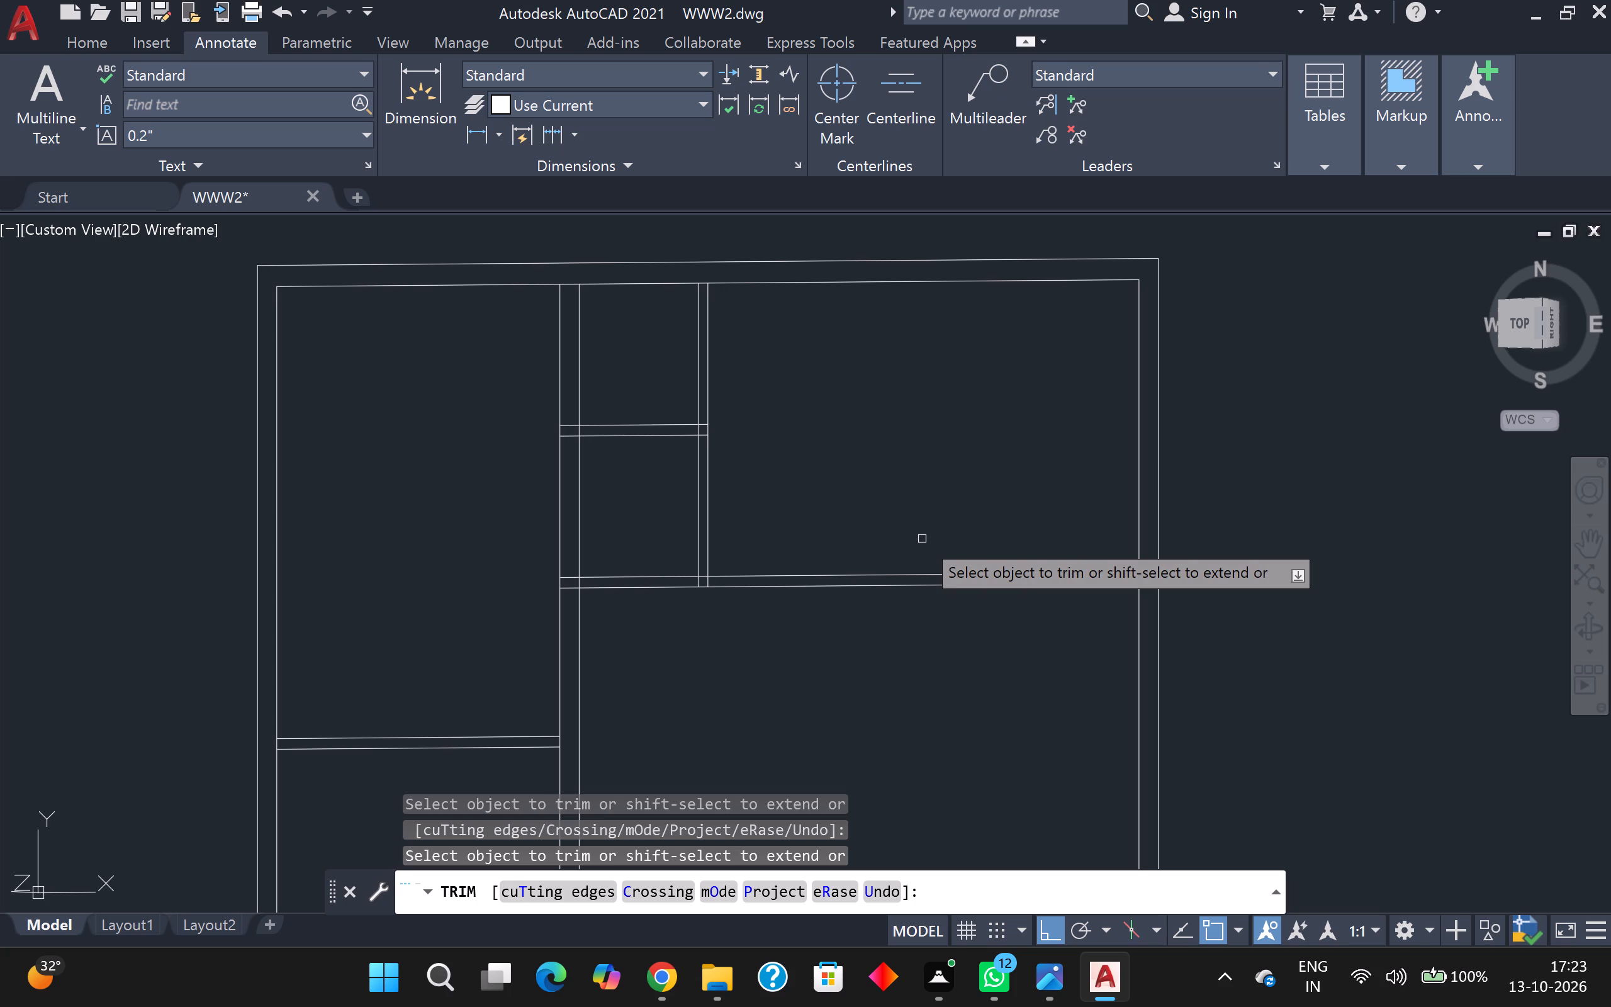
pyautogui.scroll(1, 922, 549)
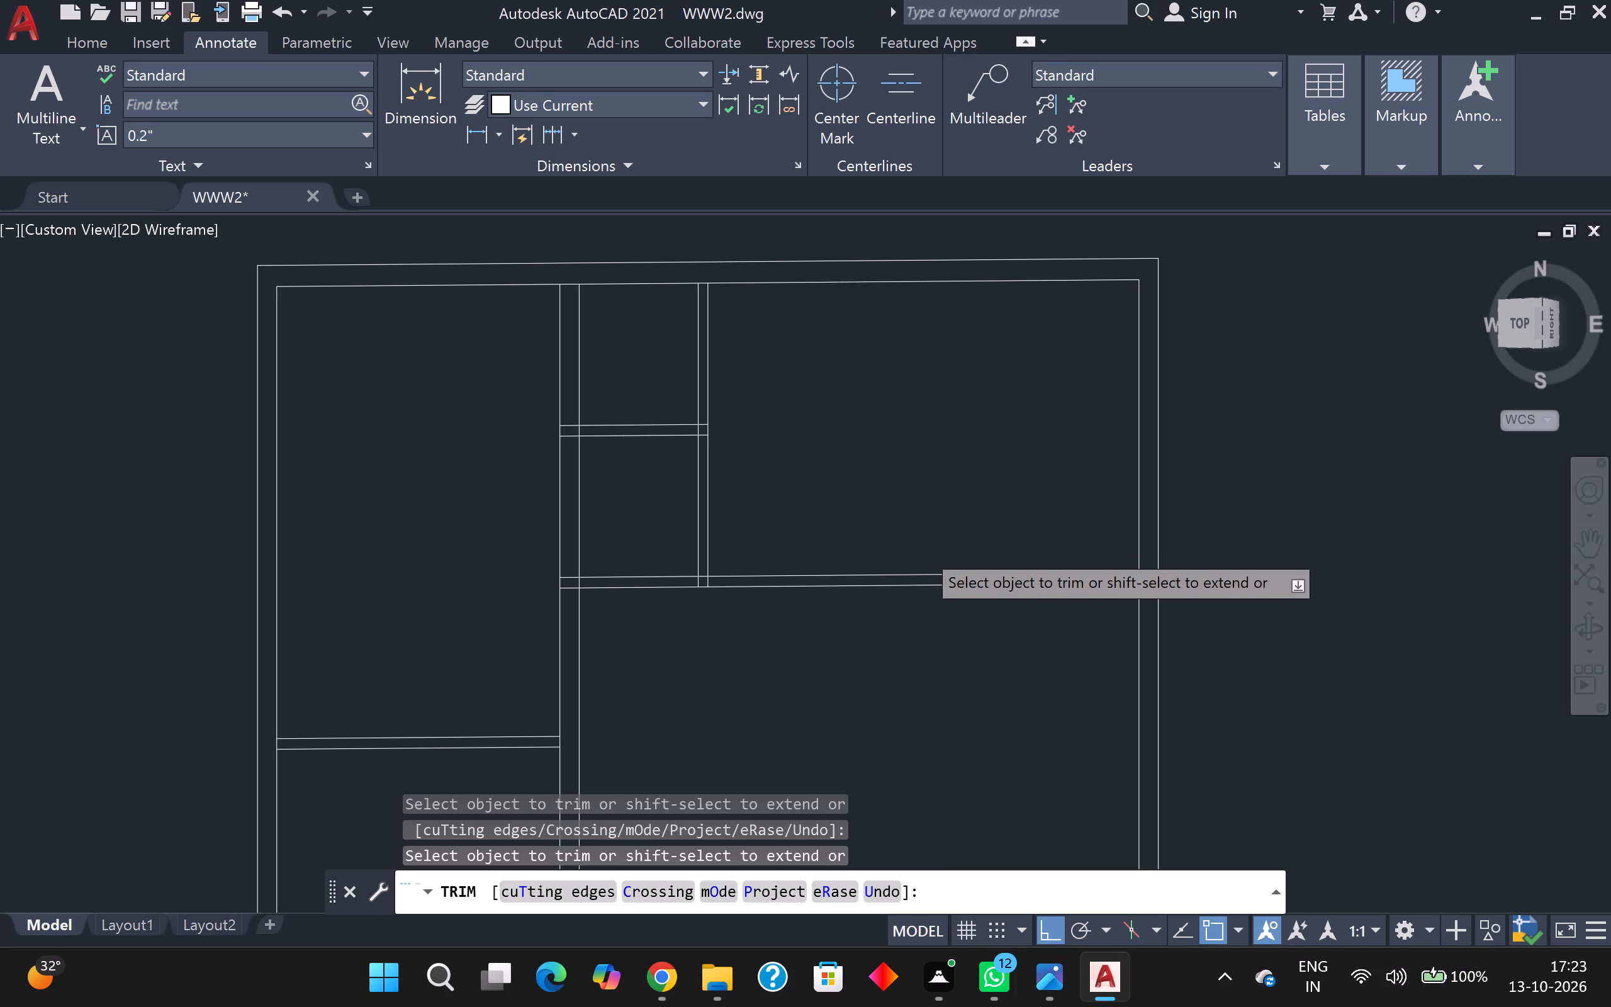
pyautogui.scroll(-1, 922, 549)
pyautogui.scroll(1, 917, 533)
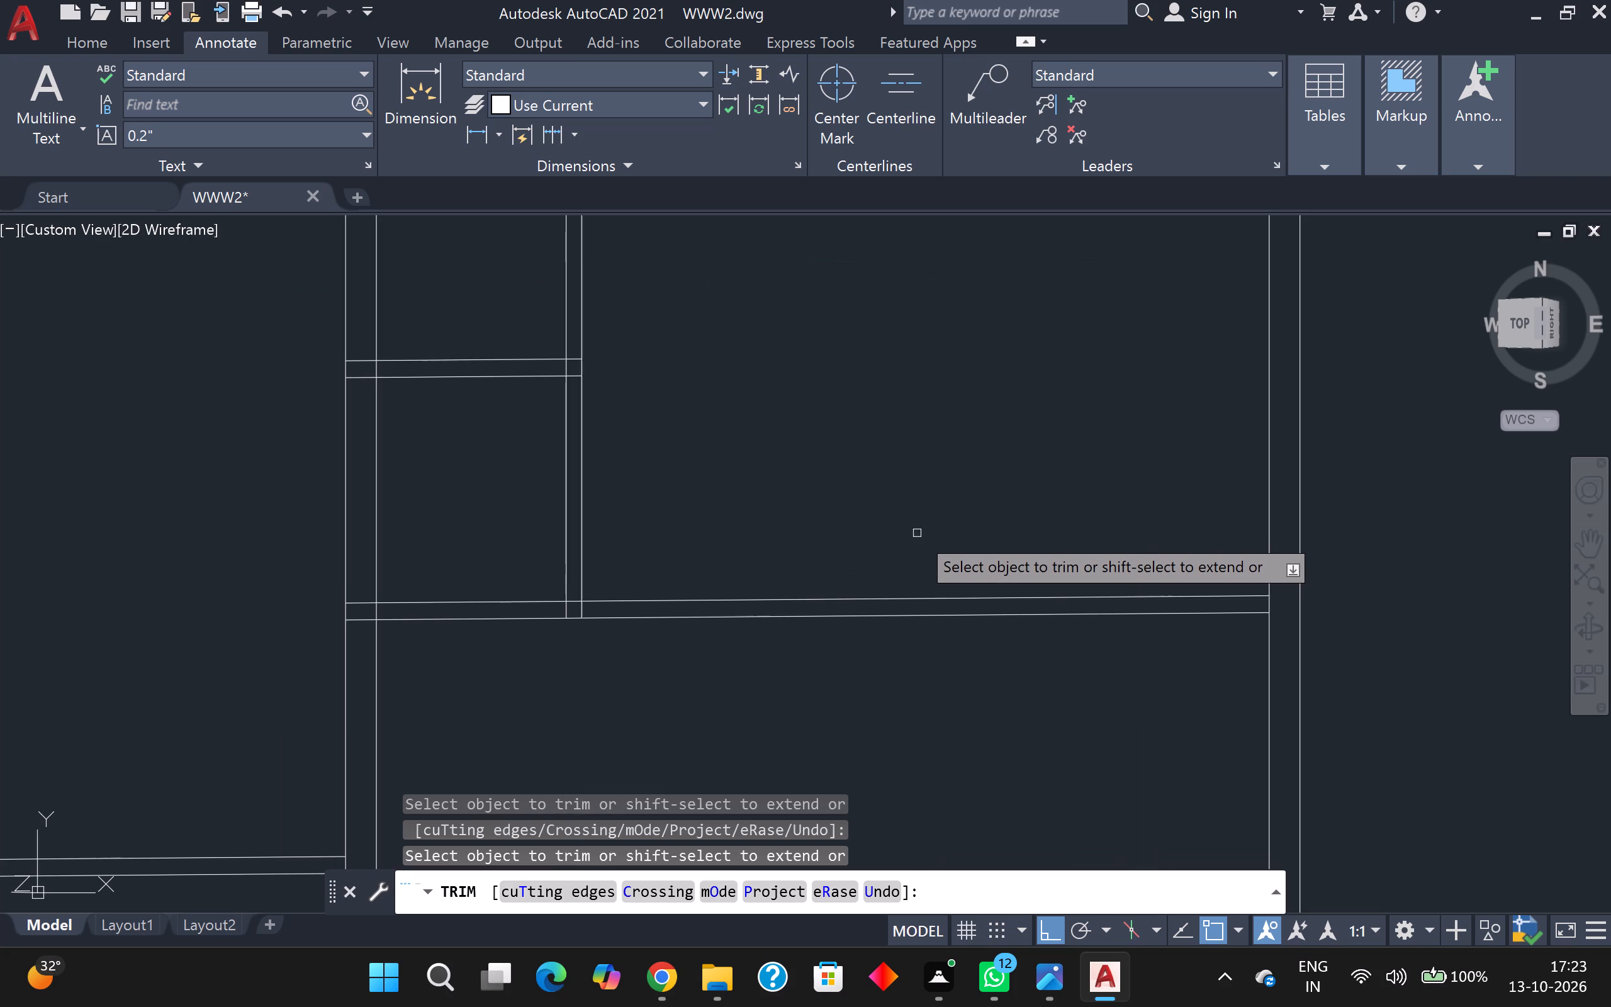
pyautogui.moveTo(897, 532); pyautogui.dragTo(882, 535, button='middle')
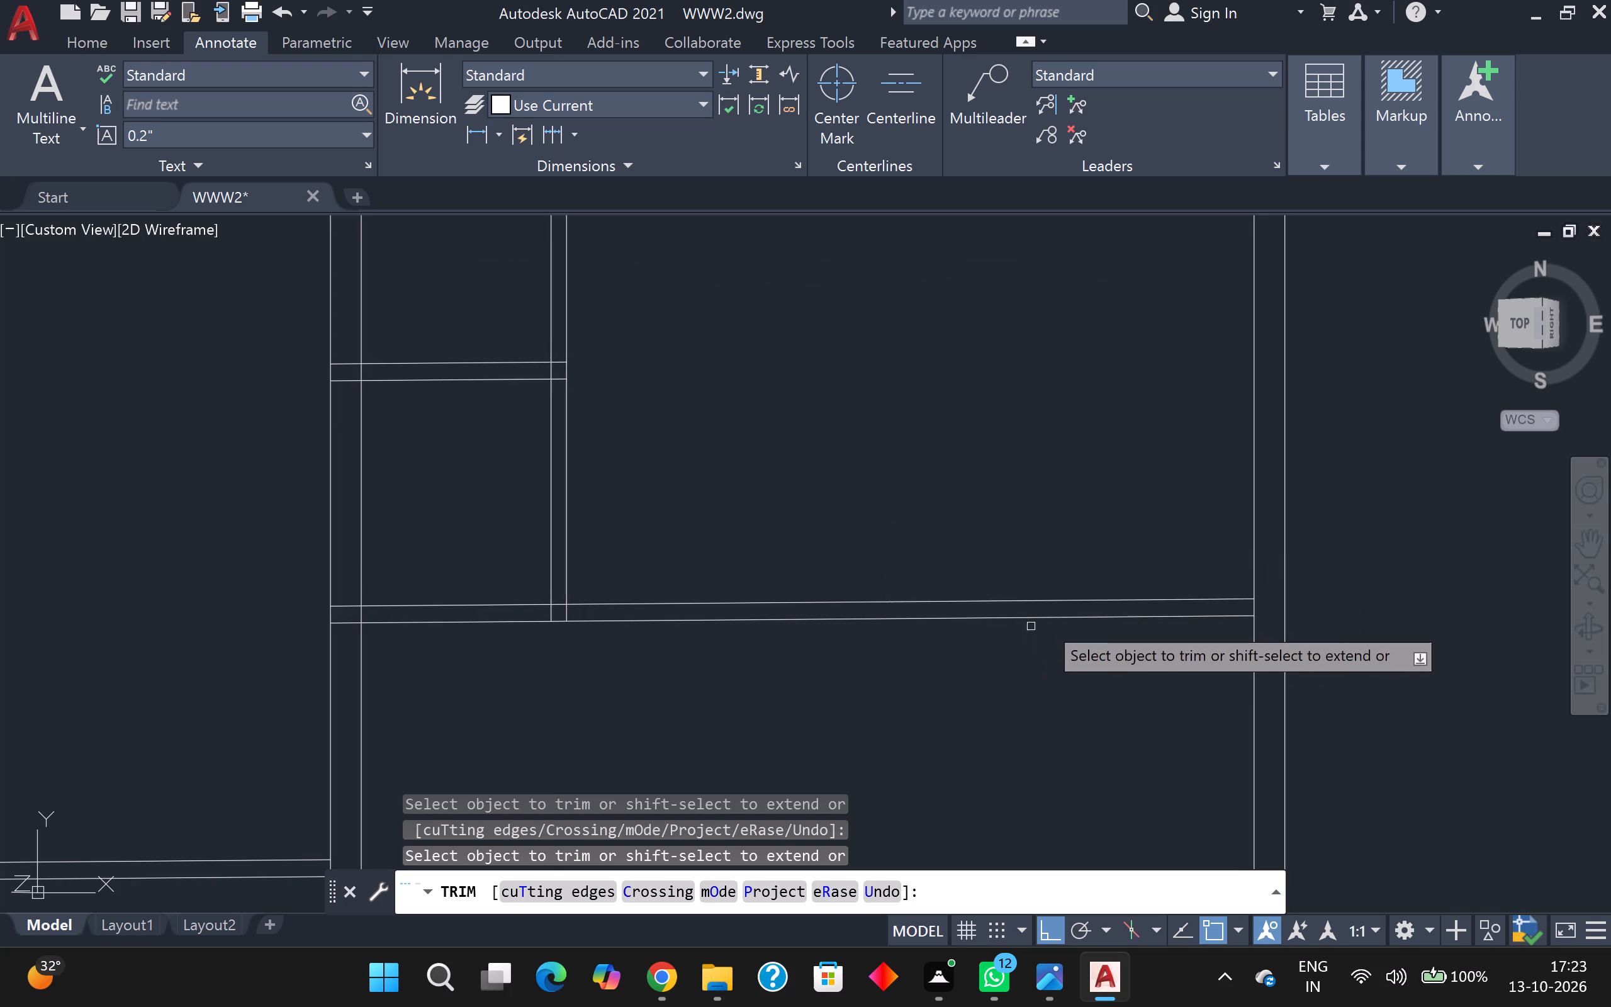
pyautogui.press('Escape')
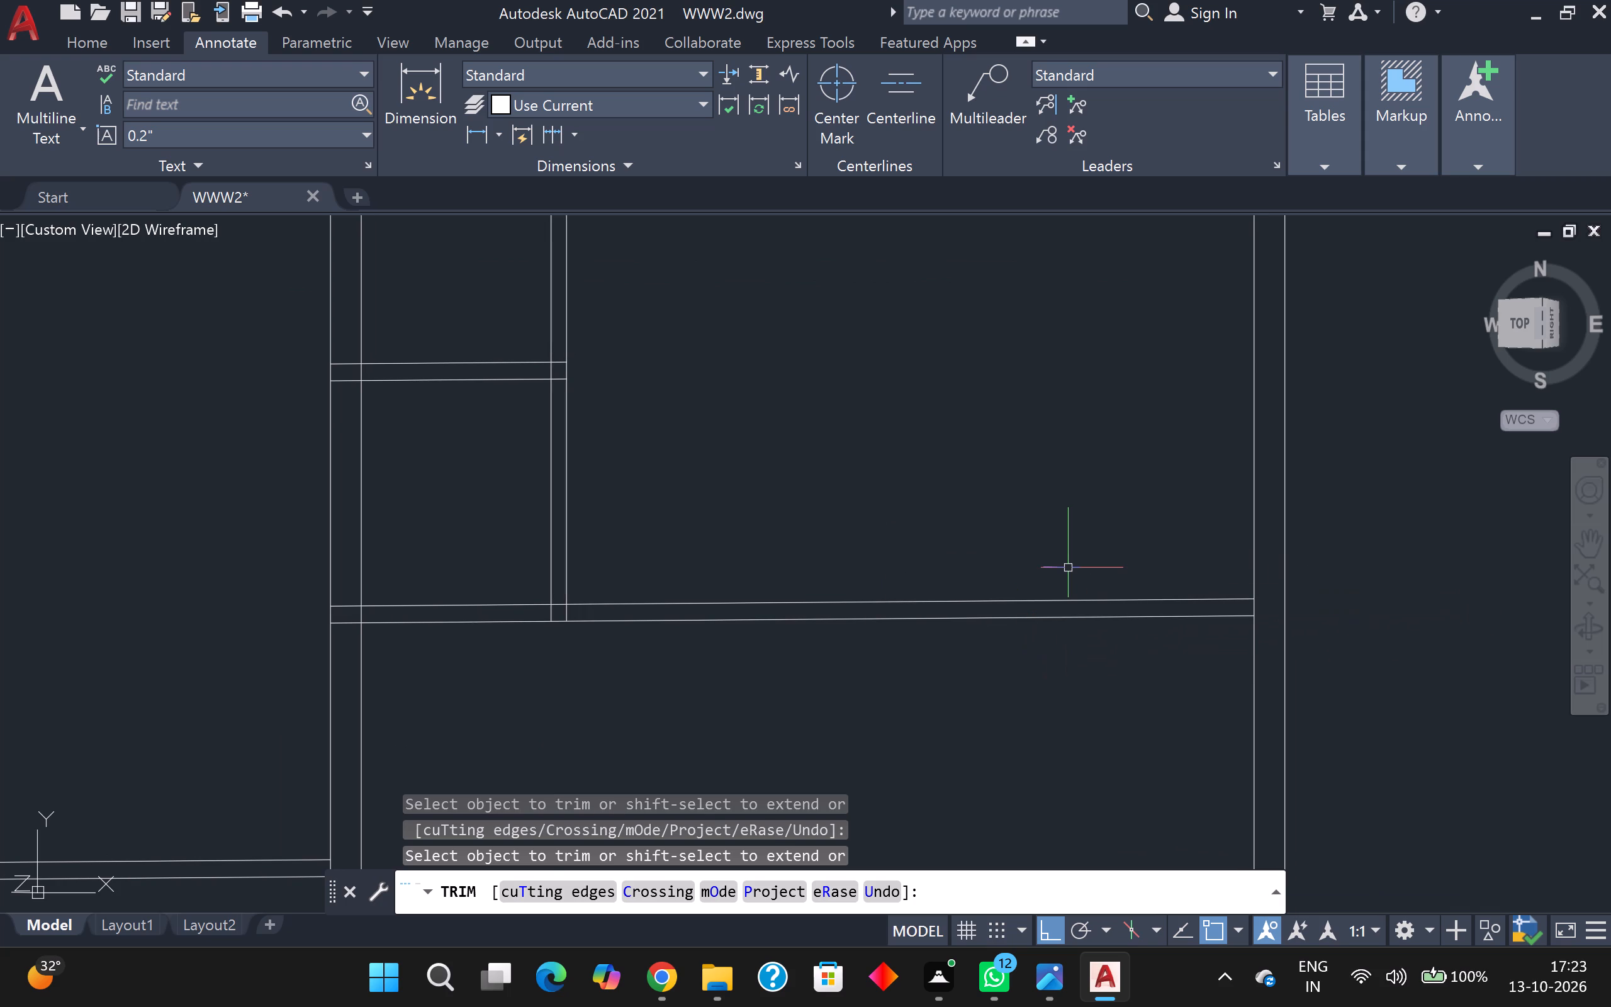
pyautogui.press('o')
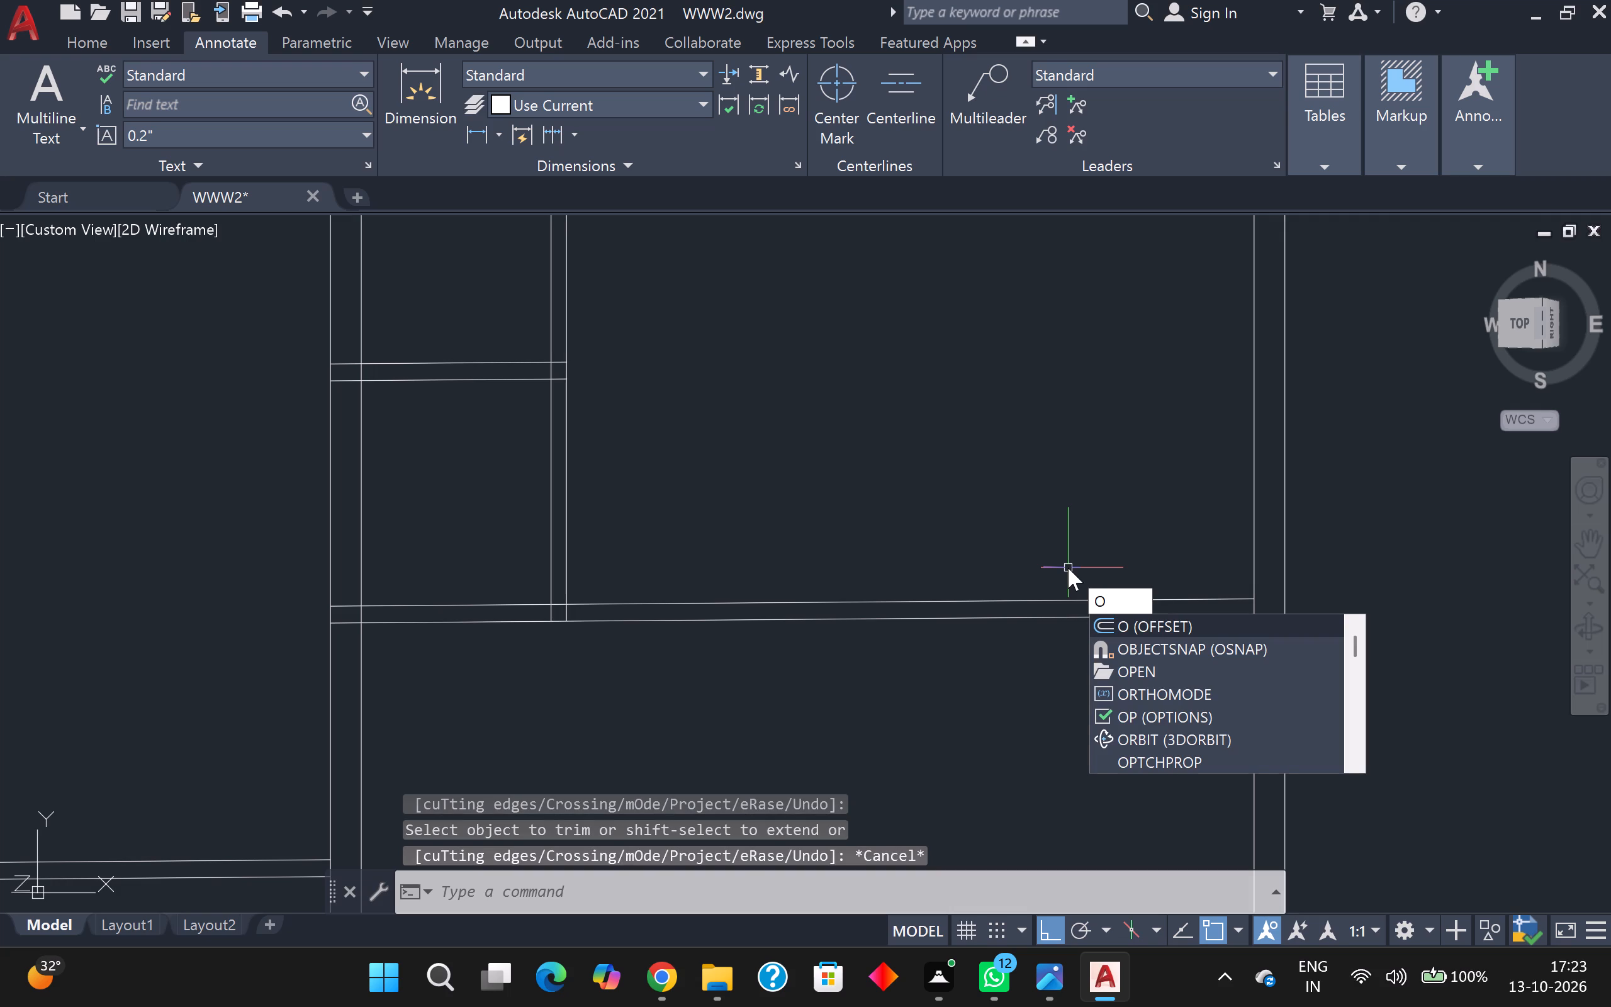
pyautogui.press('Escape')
# Draw a 5'-wide opening outline across the partition below the top-right room, near the right wall, with lines closing both ends.
pyautogui.press('l')
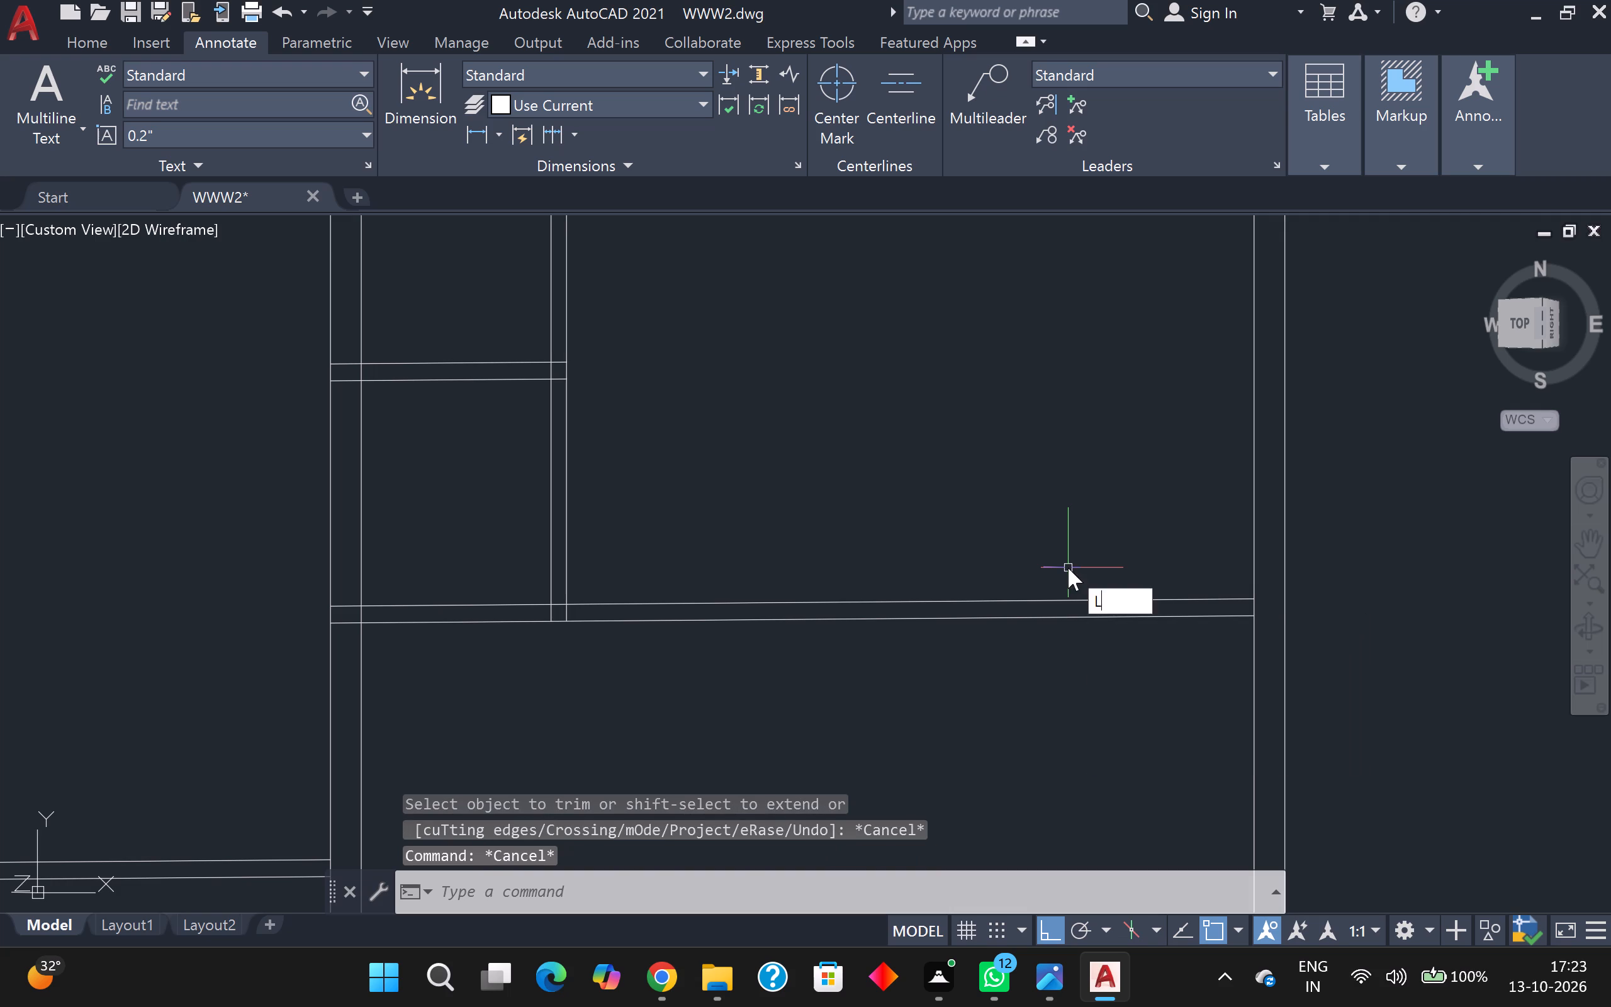
pyautogui.press('Return')
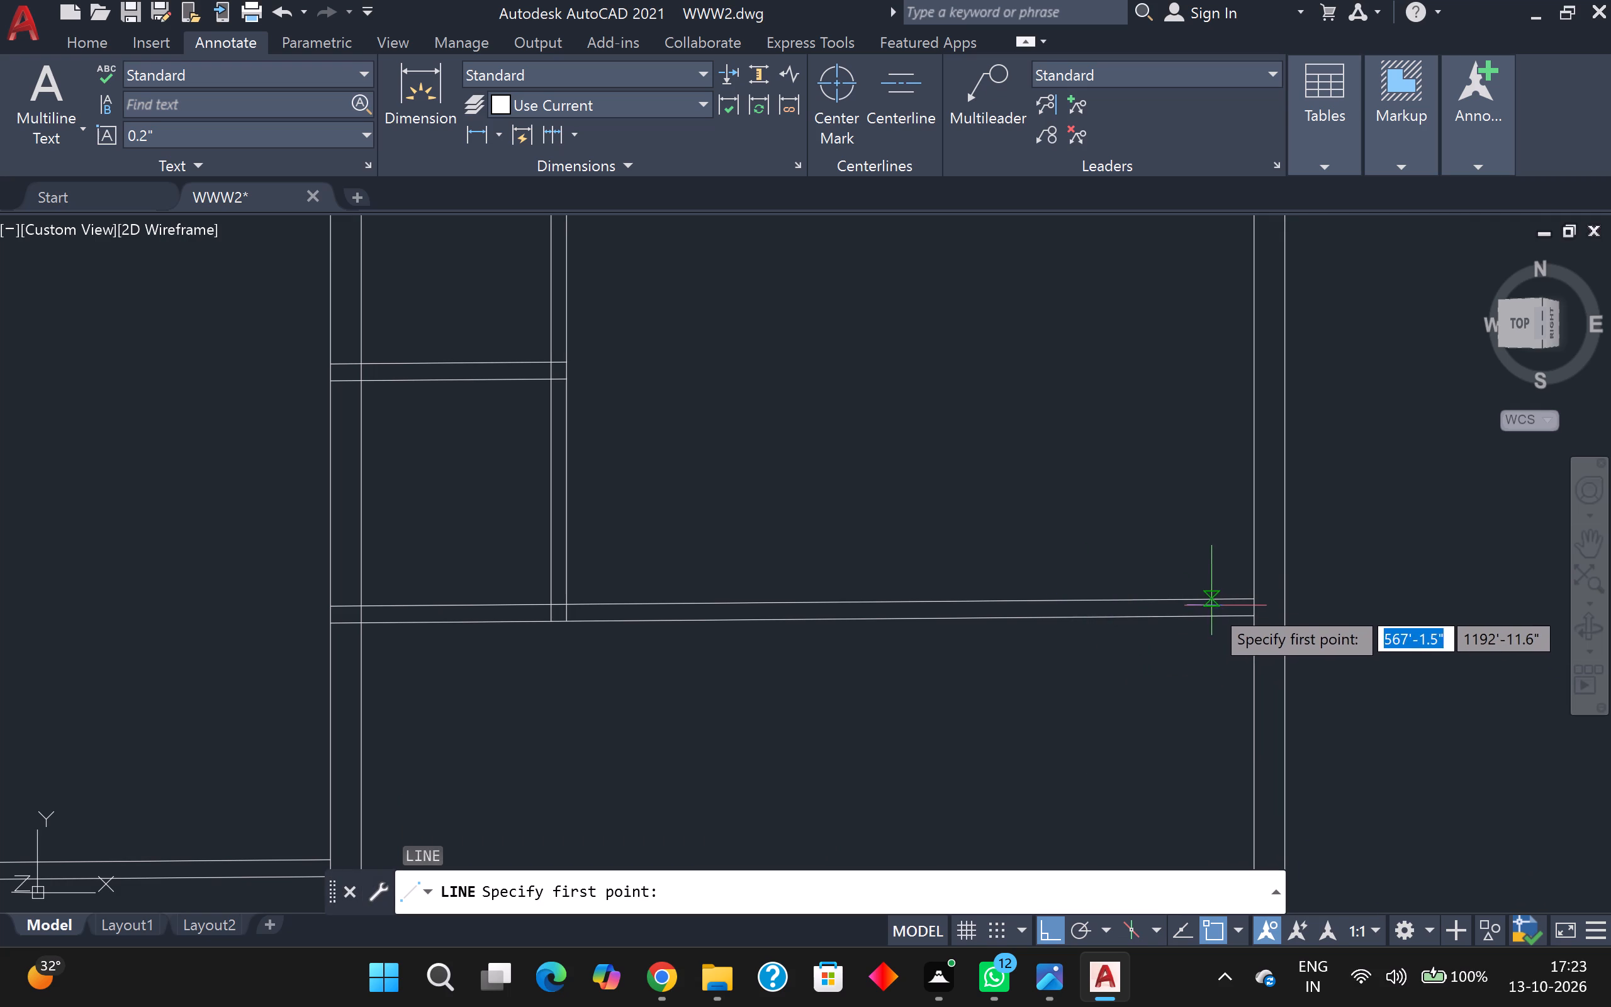
pyautogui.scroll(2, 1187, 604)
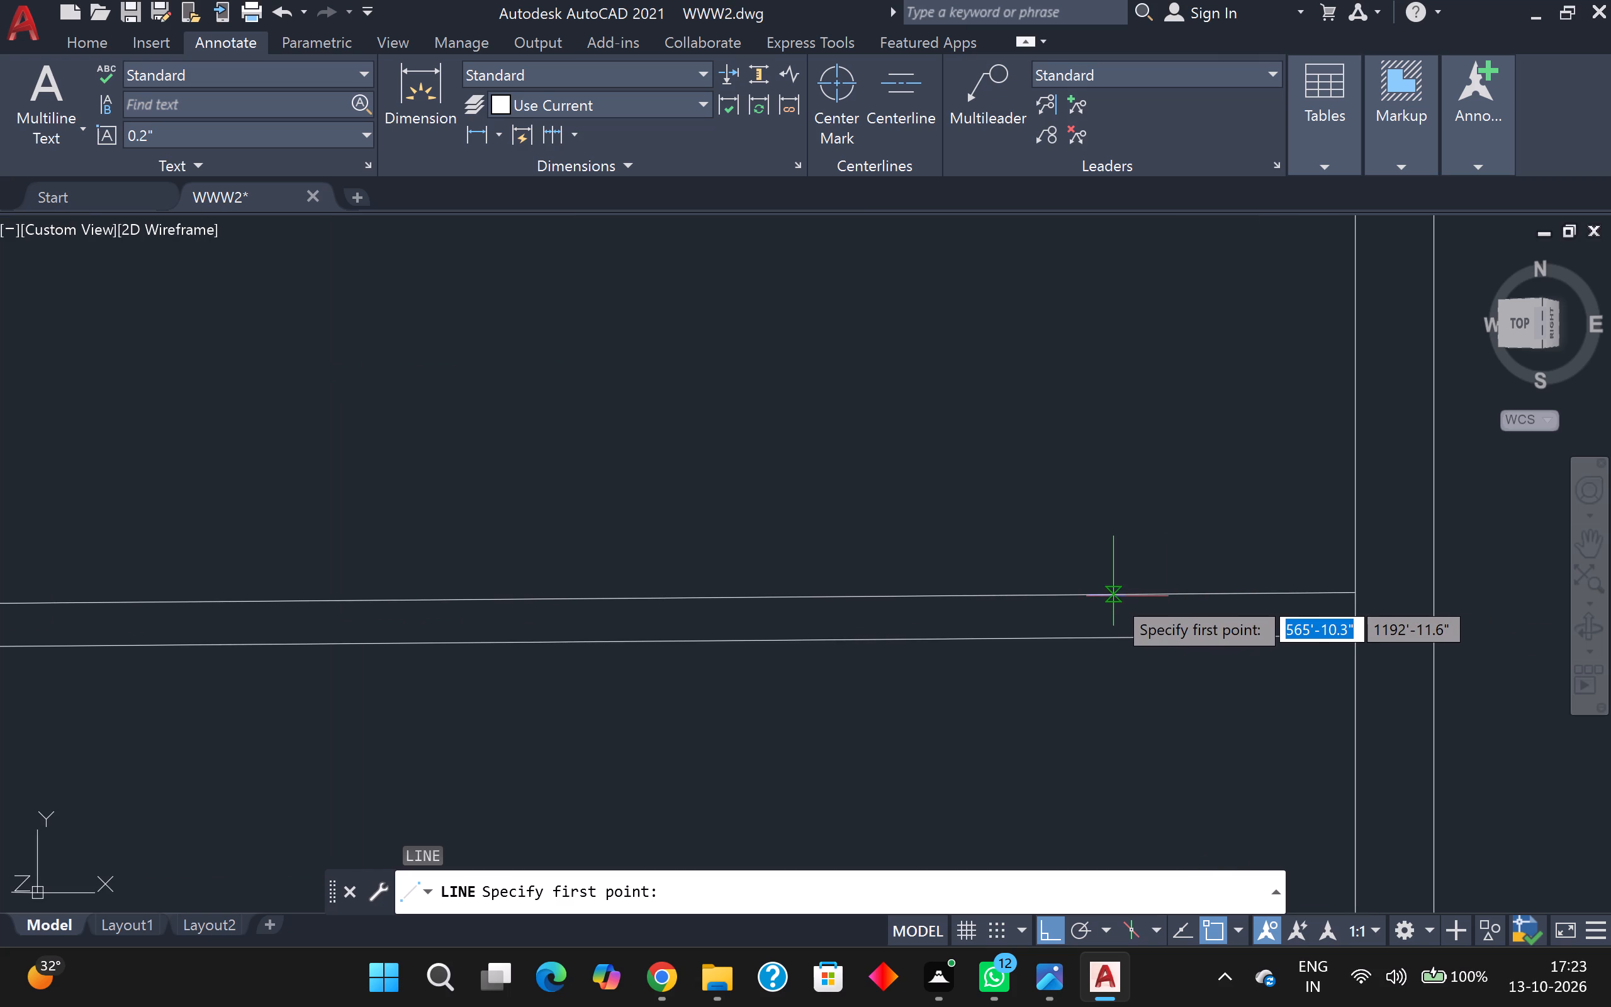
pyautogui.click(1113, 596)
pyautogui.click(1117, 639)
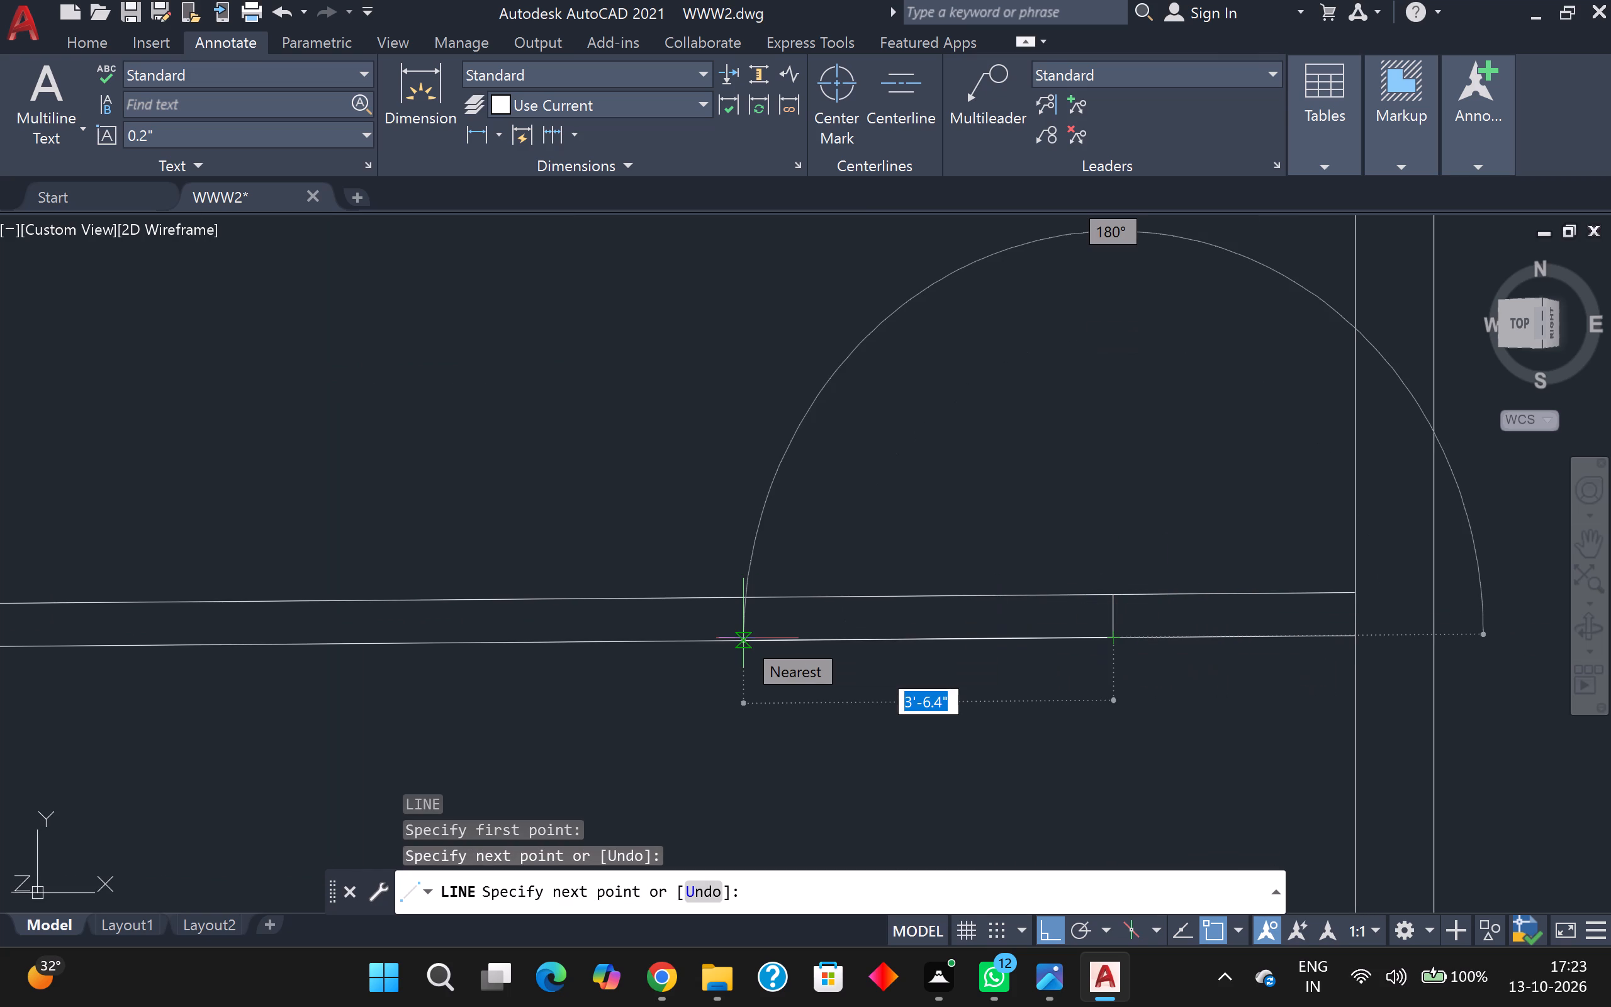
pyautogui.write("5'")
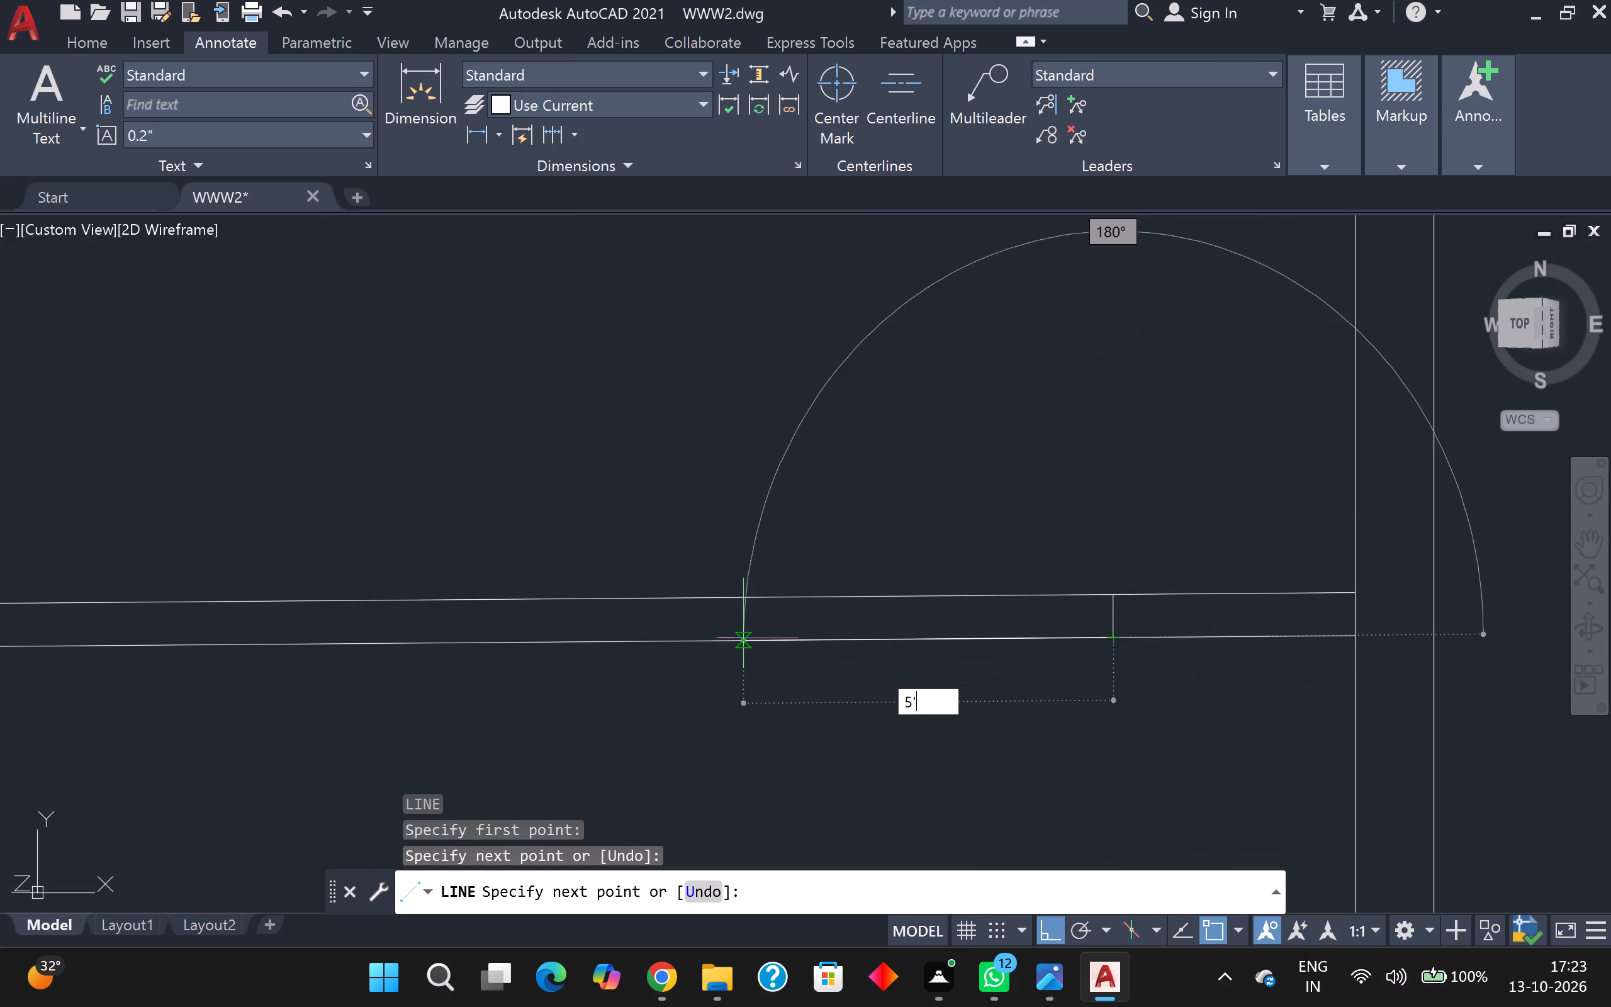
pyautogui.press('Return')
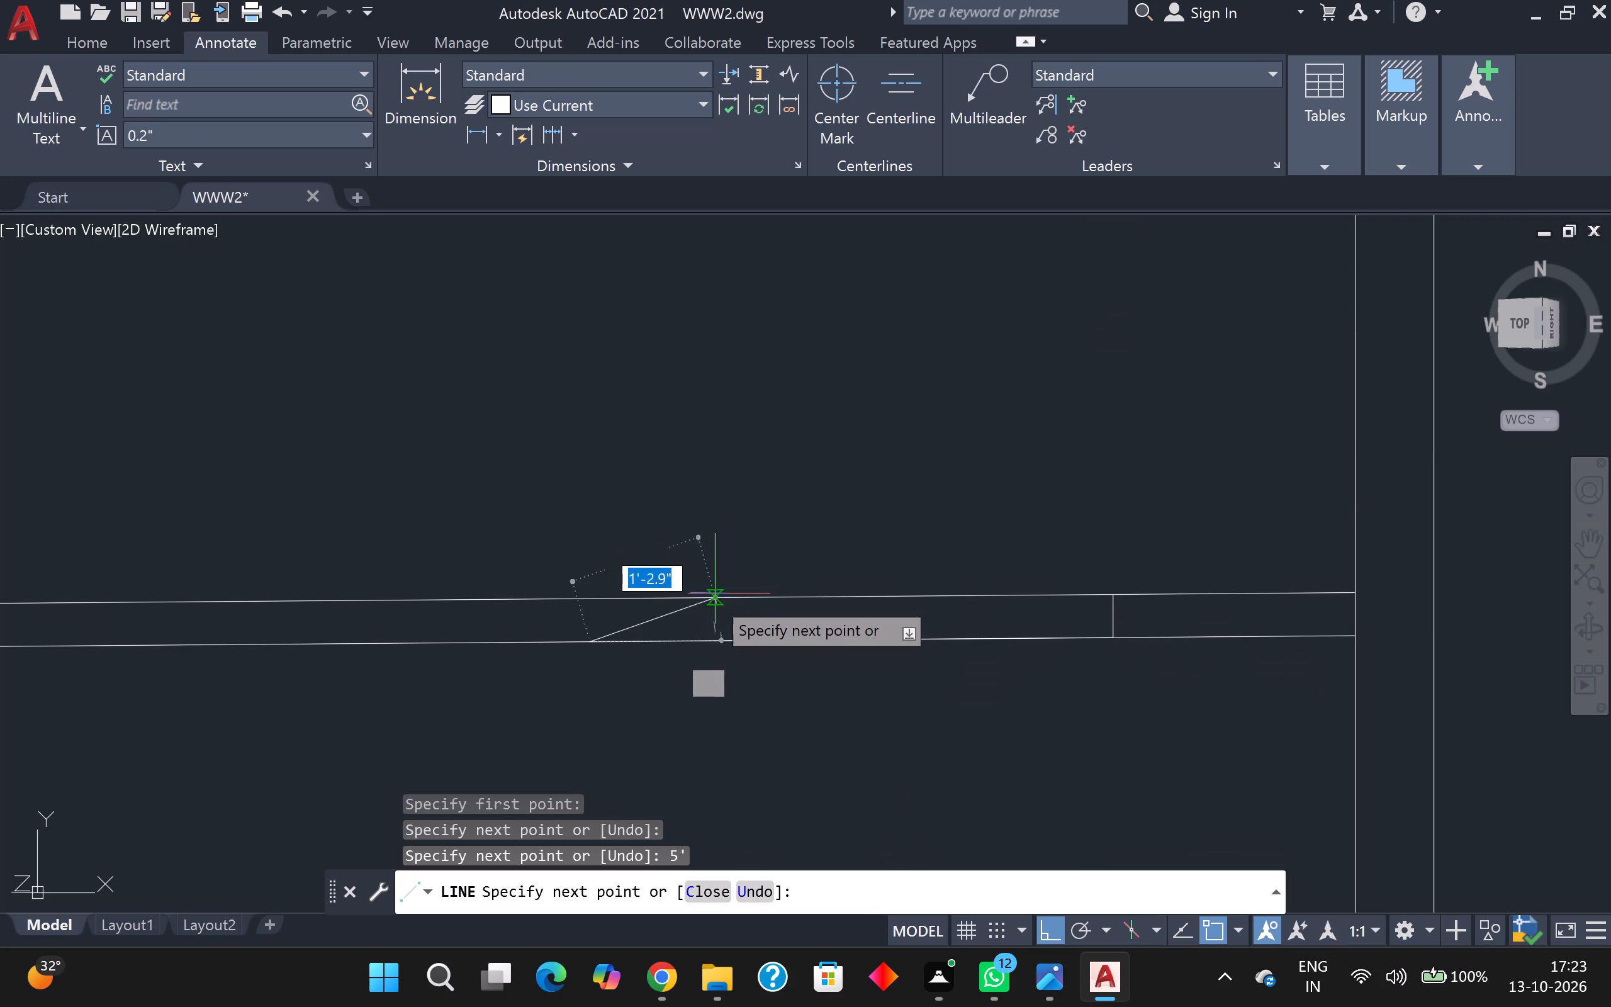
pyautogui.scroll(1, 536, 544)
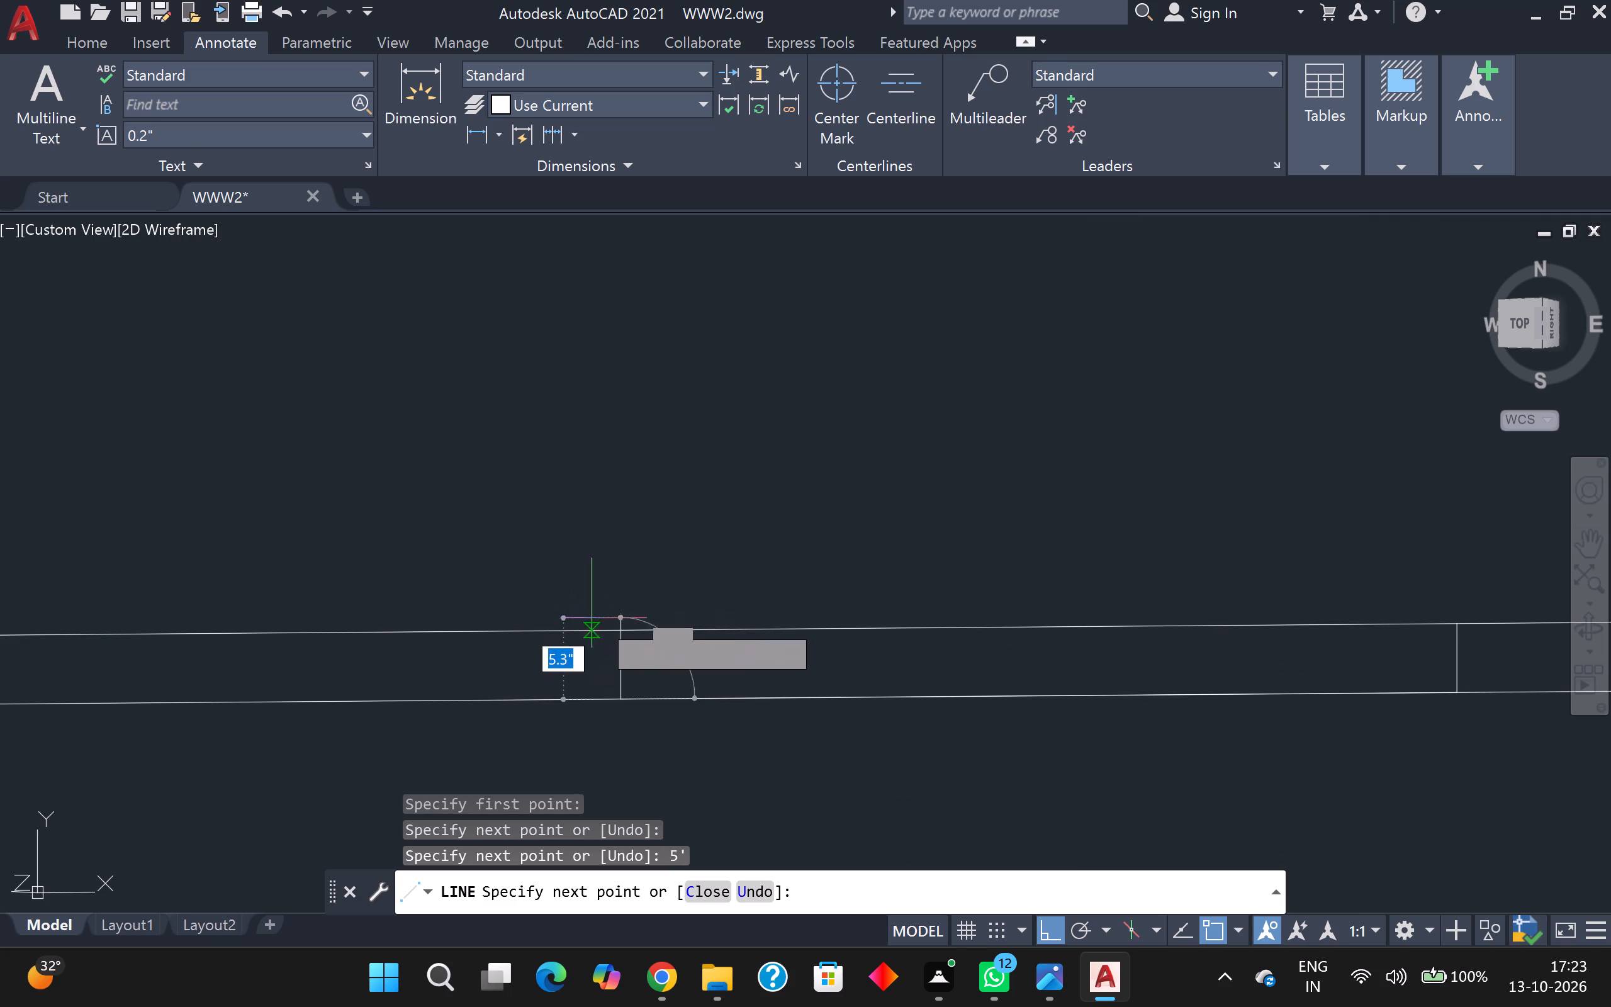
pyautogui.click(620, 622)
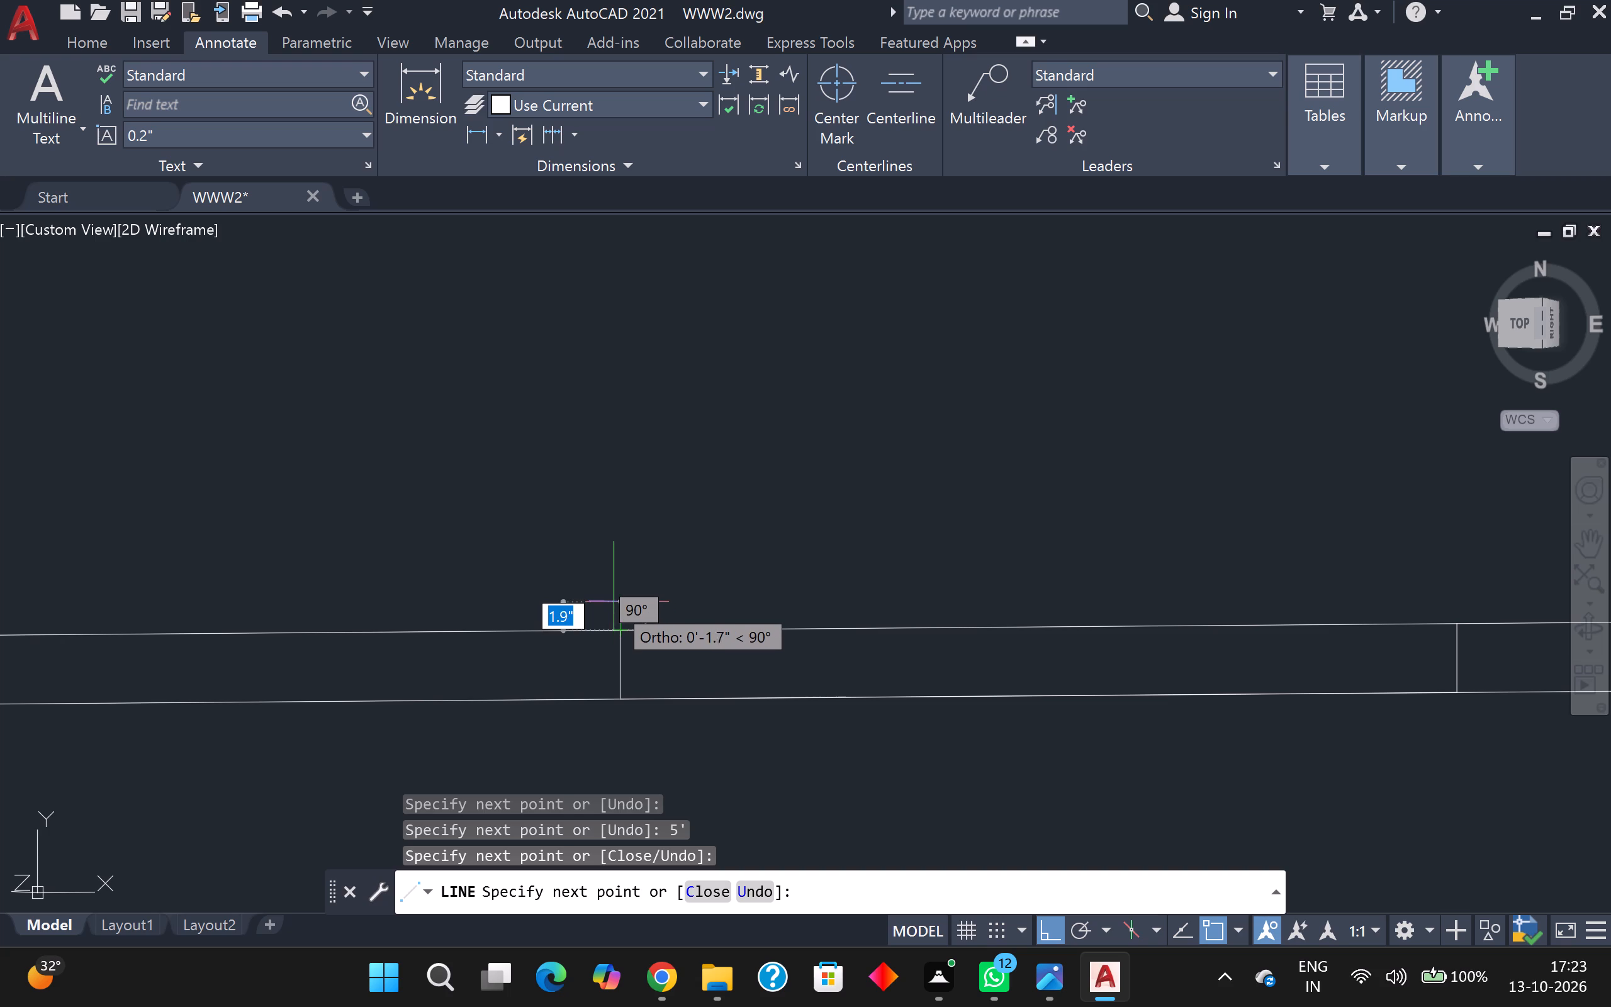
pyautogui.press('Escape')
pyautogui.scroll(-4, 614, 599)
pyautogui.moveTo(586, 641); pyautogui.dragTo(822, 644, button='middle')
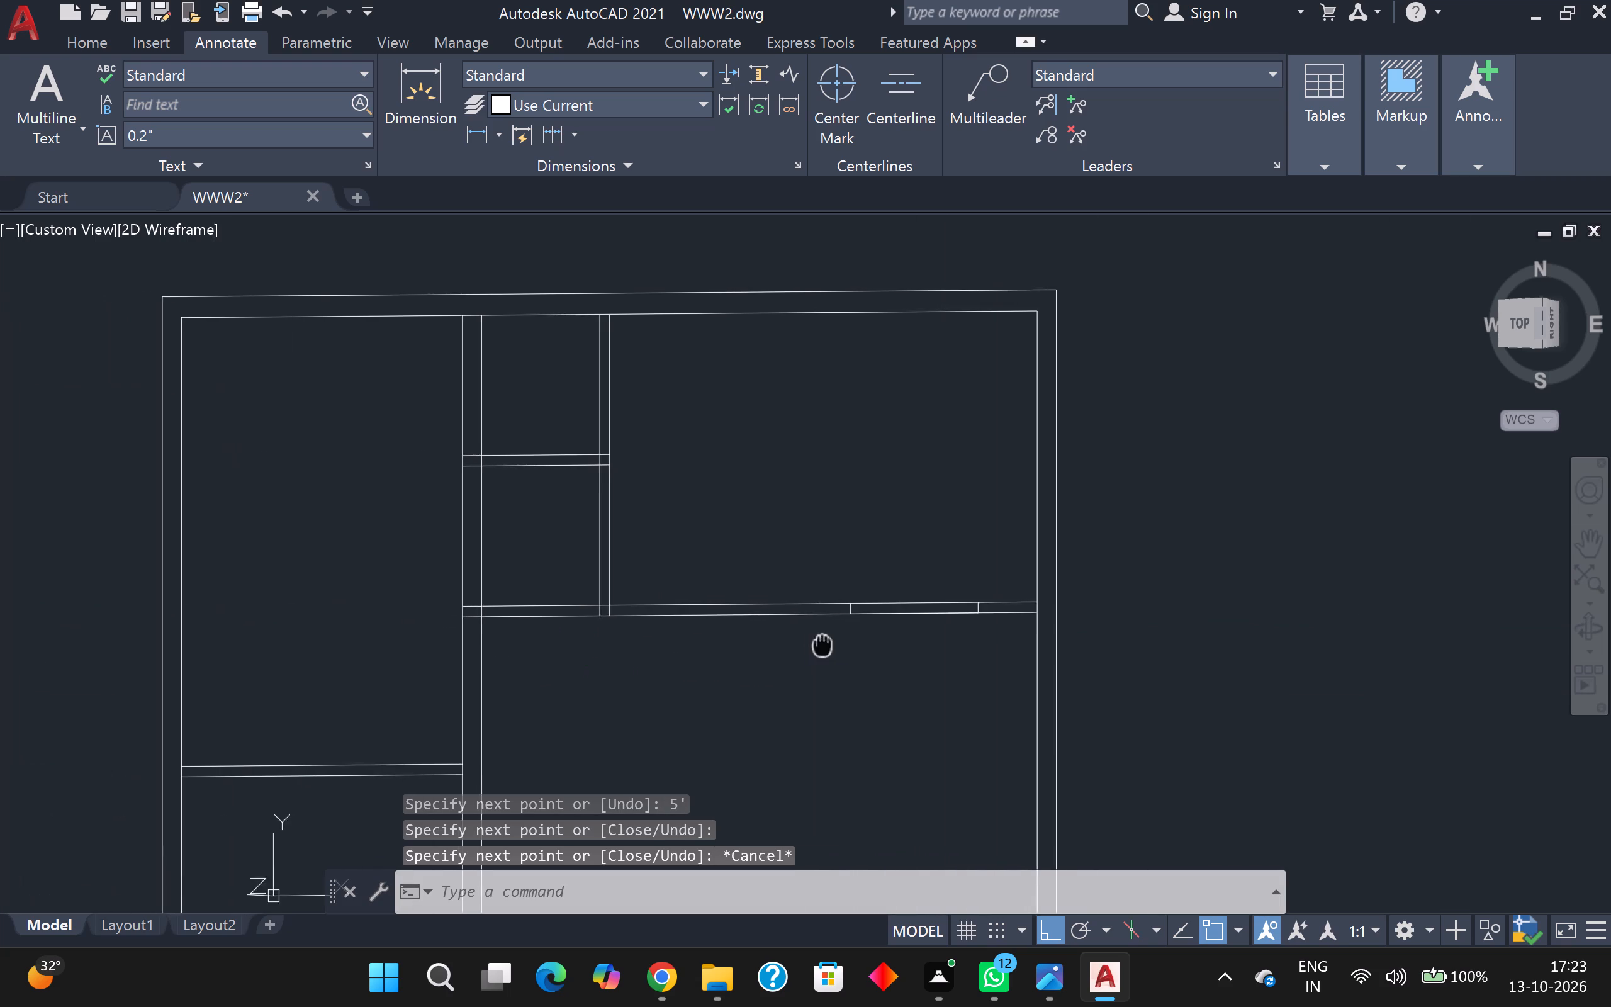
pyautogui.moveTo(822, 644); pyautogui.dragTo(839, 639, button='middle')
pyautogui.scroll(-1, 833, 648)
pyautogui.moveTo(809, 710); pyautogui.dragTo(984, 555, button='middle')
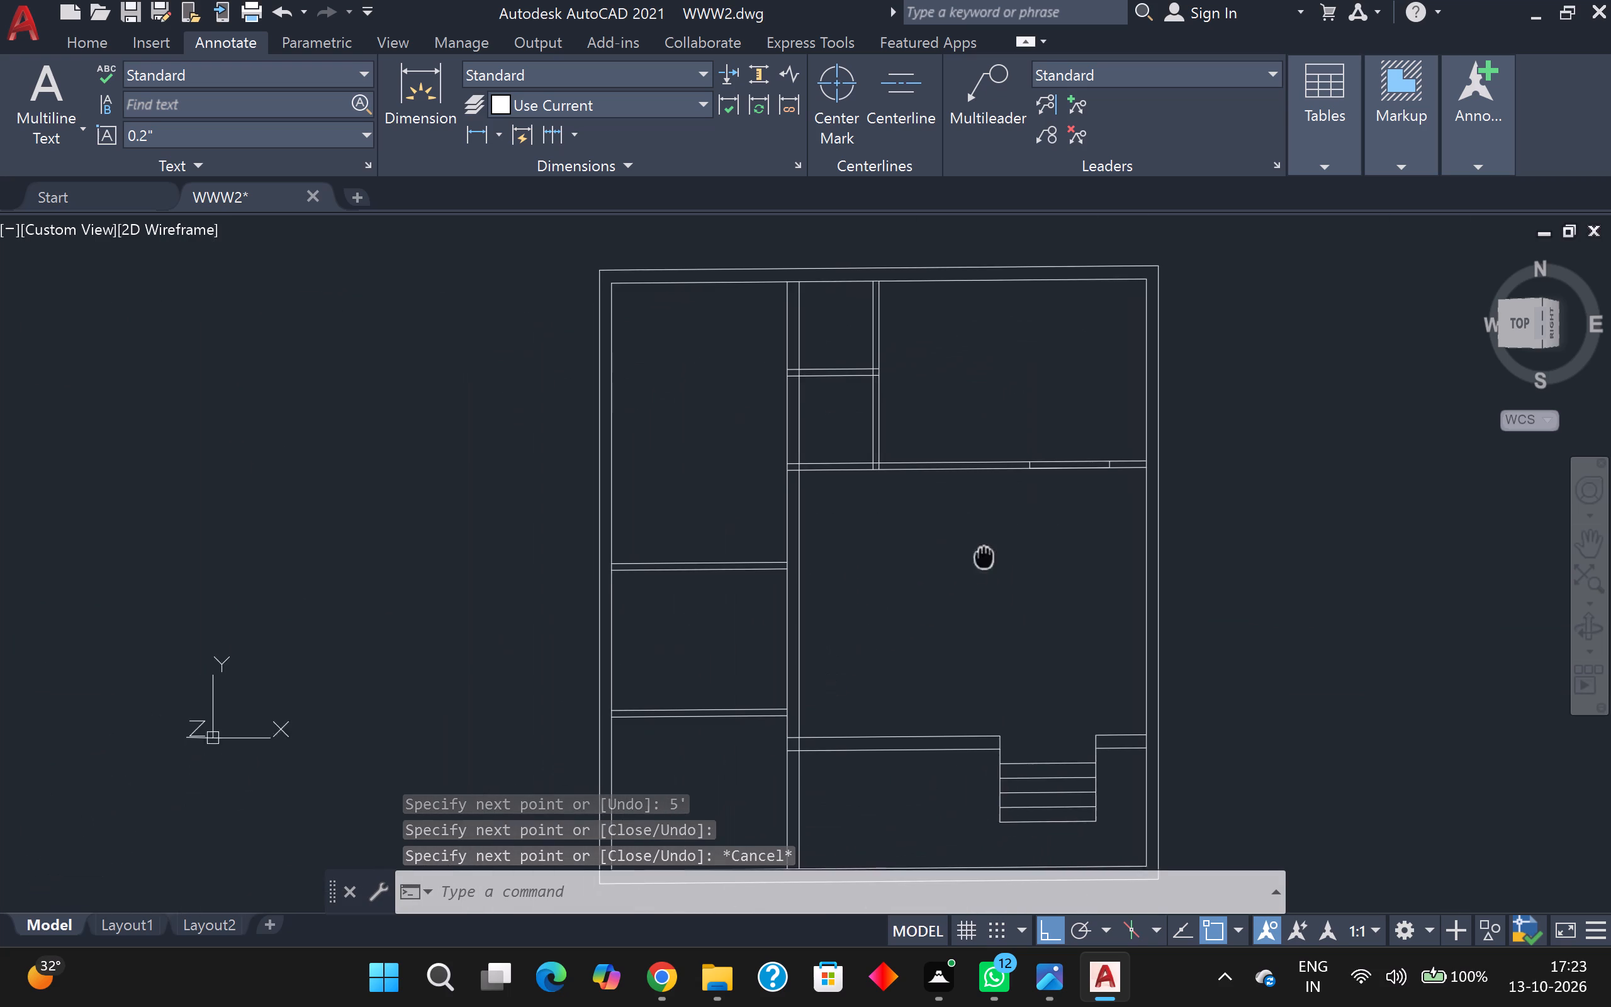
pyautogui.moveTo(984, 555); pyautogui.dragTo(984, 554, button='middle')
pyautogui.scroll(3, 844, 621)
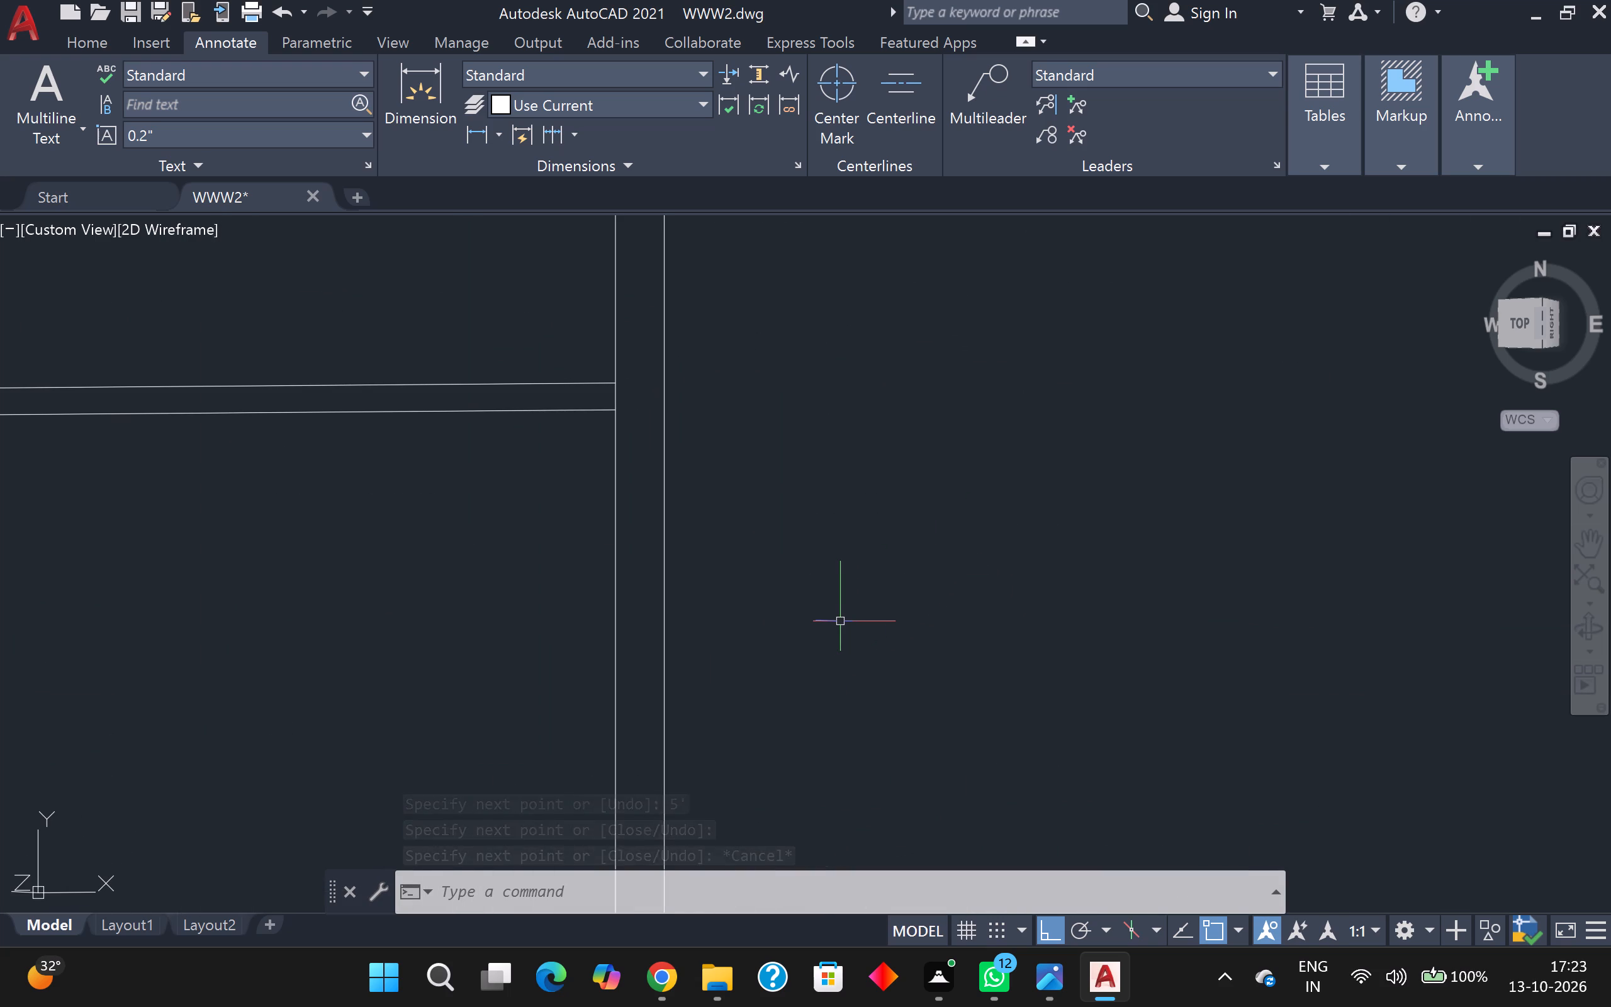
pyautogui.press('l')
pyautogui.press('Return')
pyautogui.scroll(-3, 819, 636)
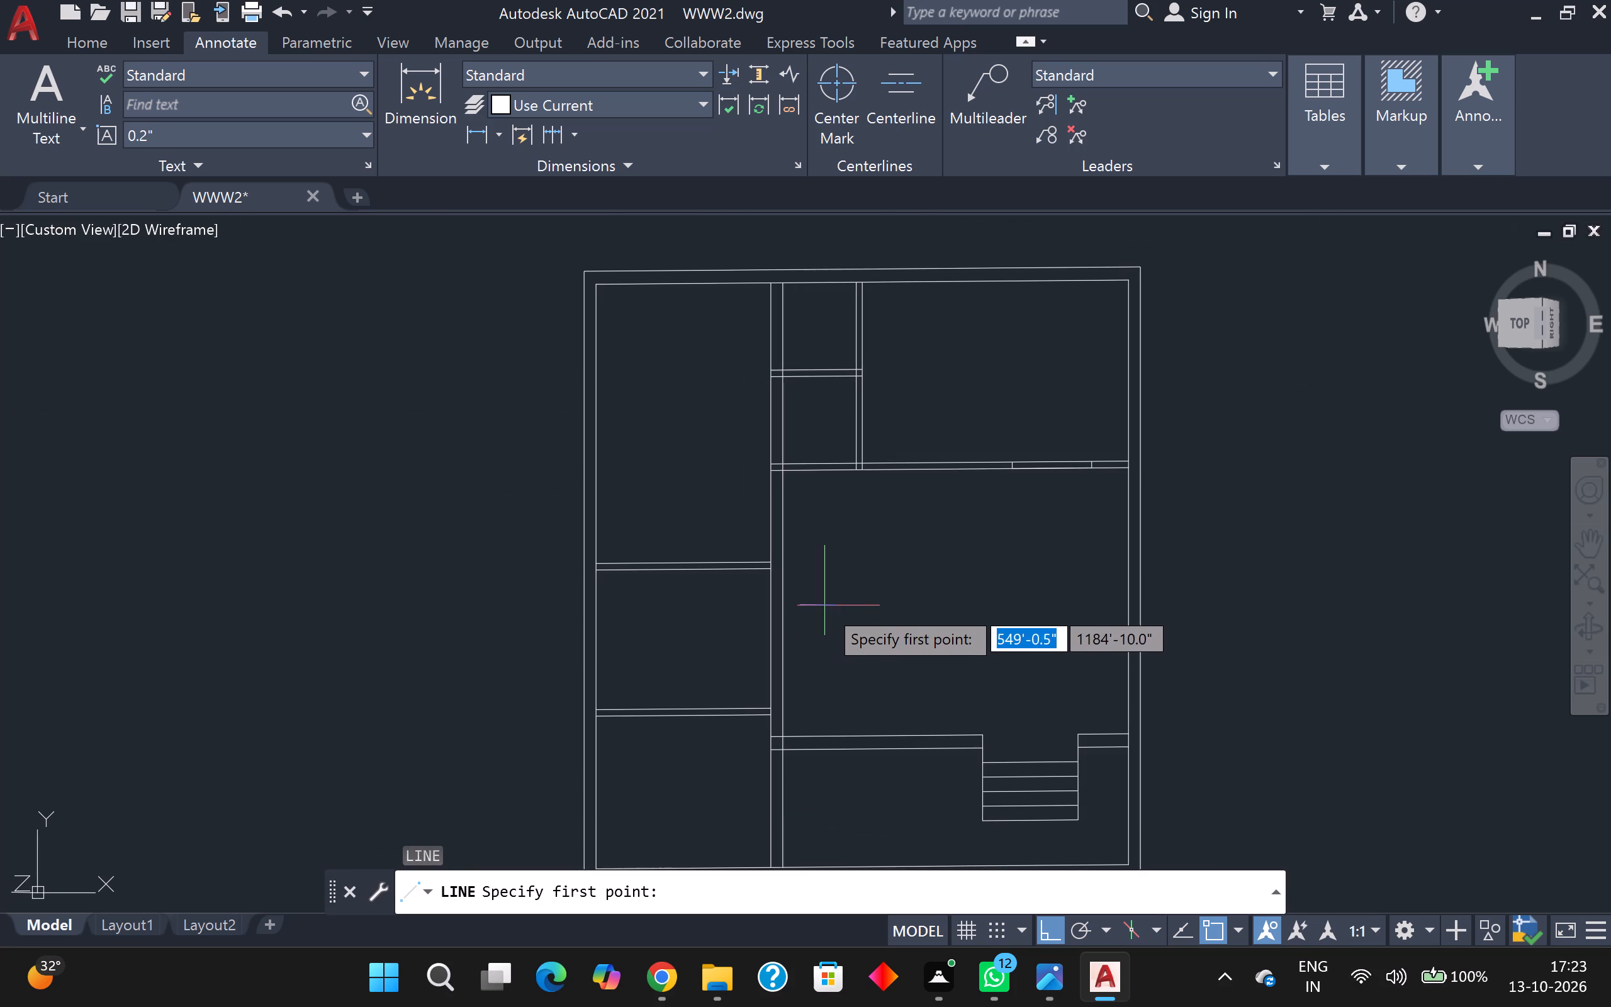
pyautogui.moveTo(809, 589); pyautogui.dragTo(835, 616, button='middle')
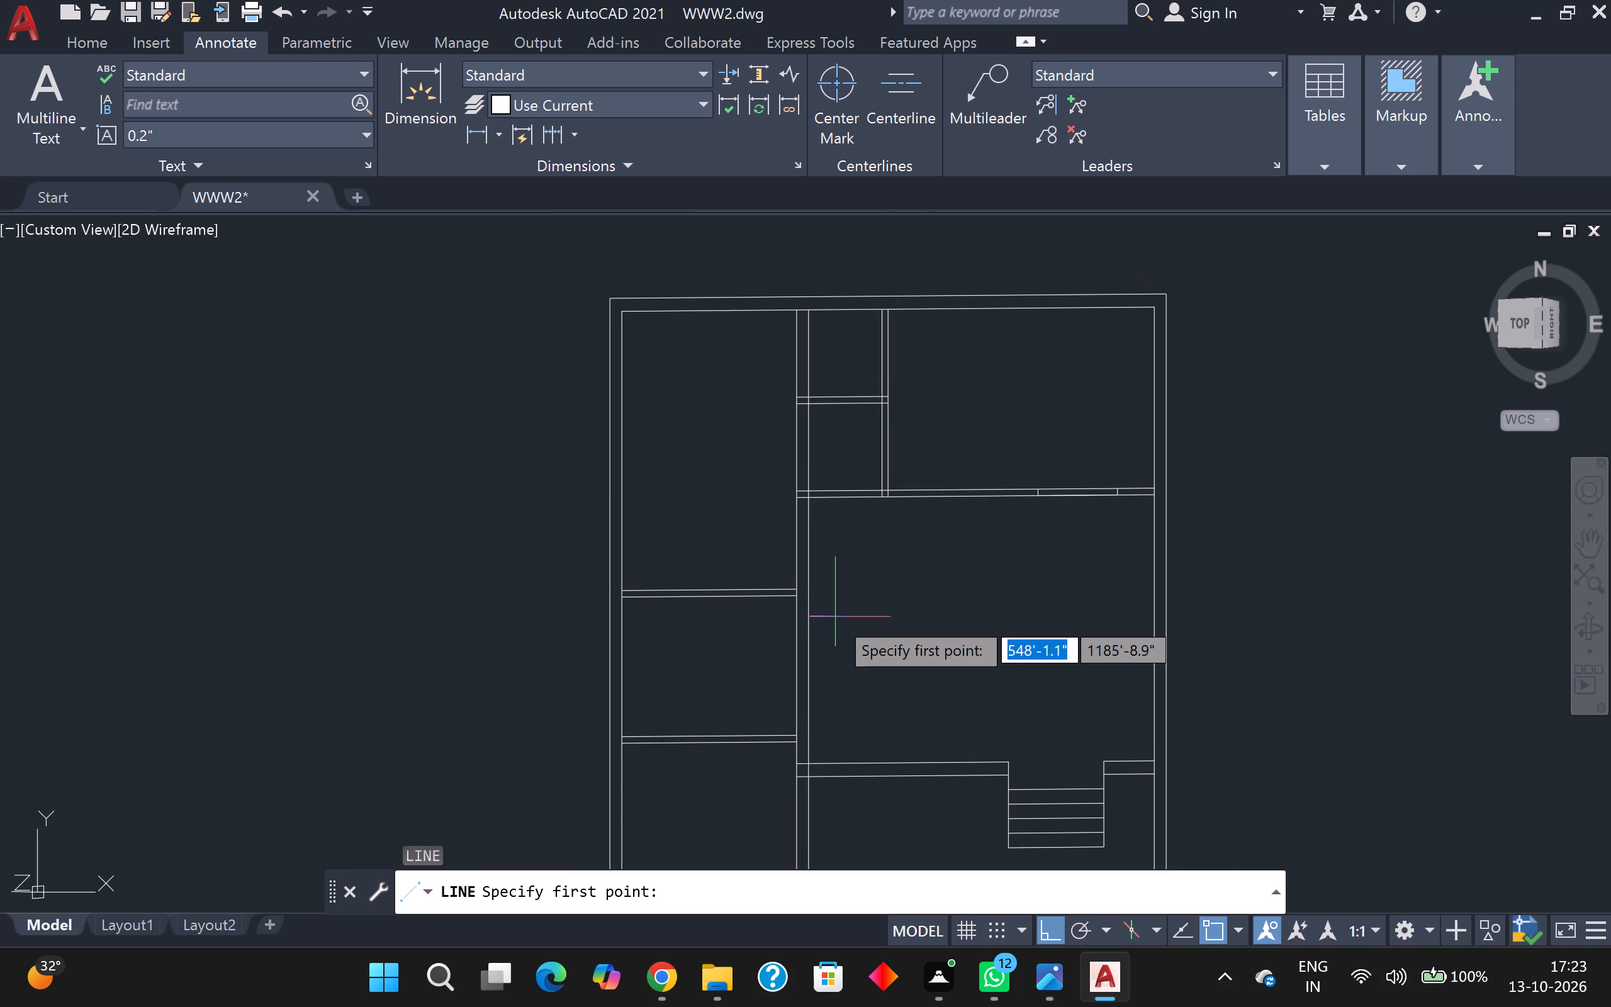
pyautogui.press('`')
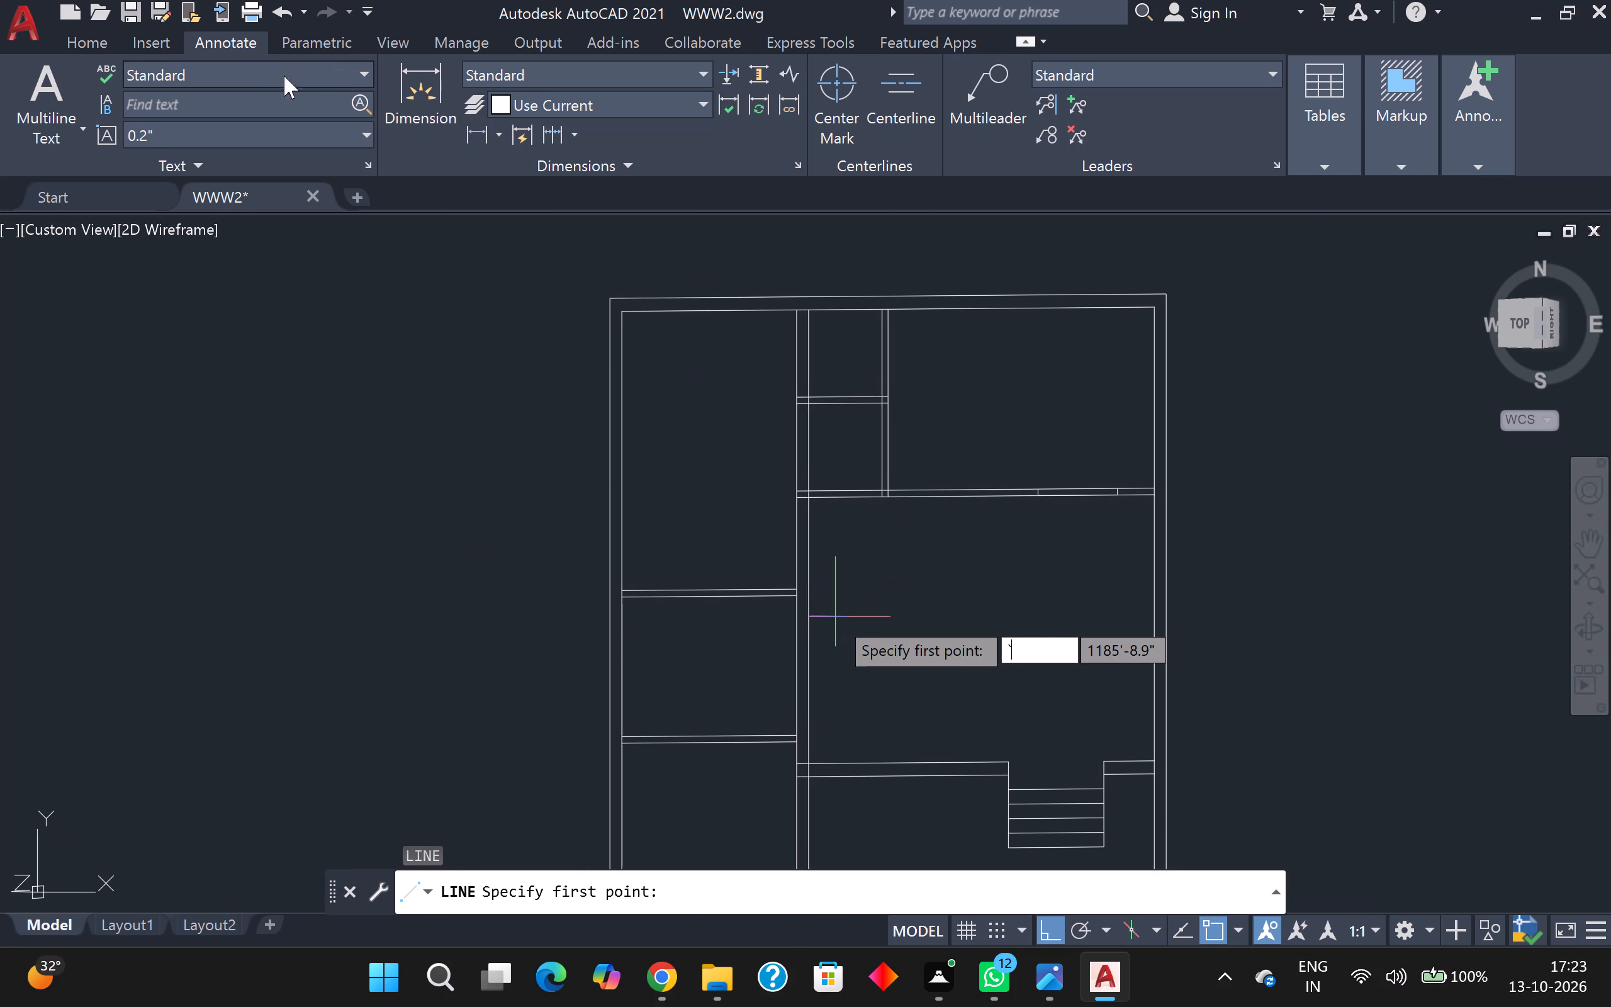
# Trim both partition lines between the end lines of the 5' opening below the top-right room using a fence.
pyautogui.click(68, 33)
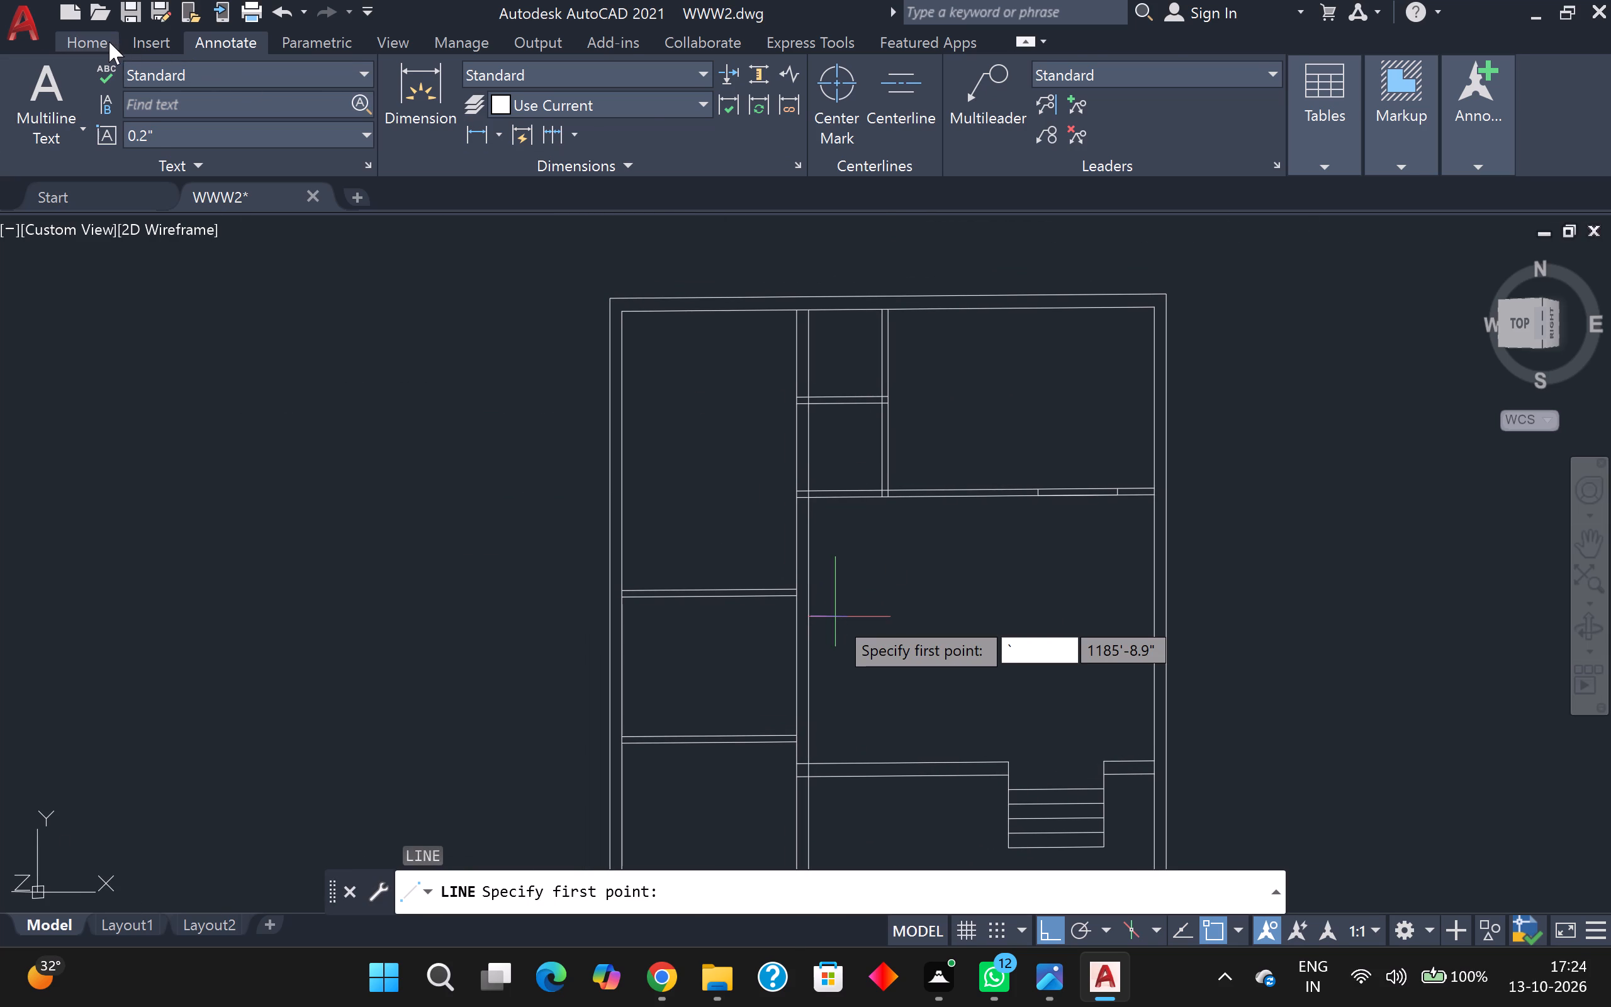
pyautogui.click(109, 42)
pyautogui.click(383, 82)
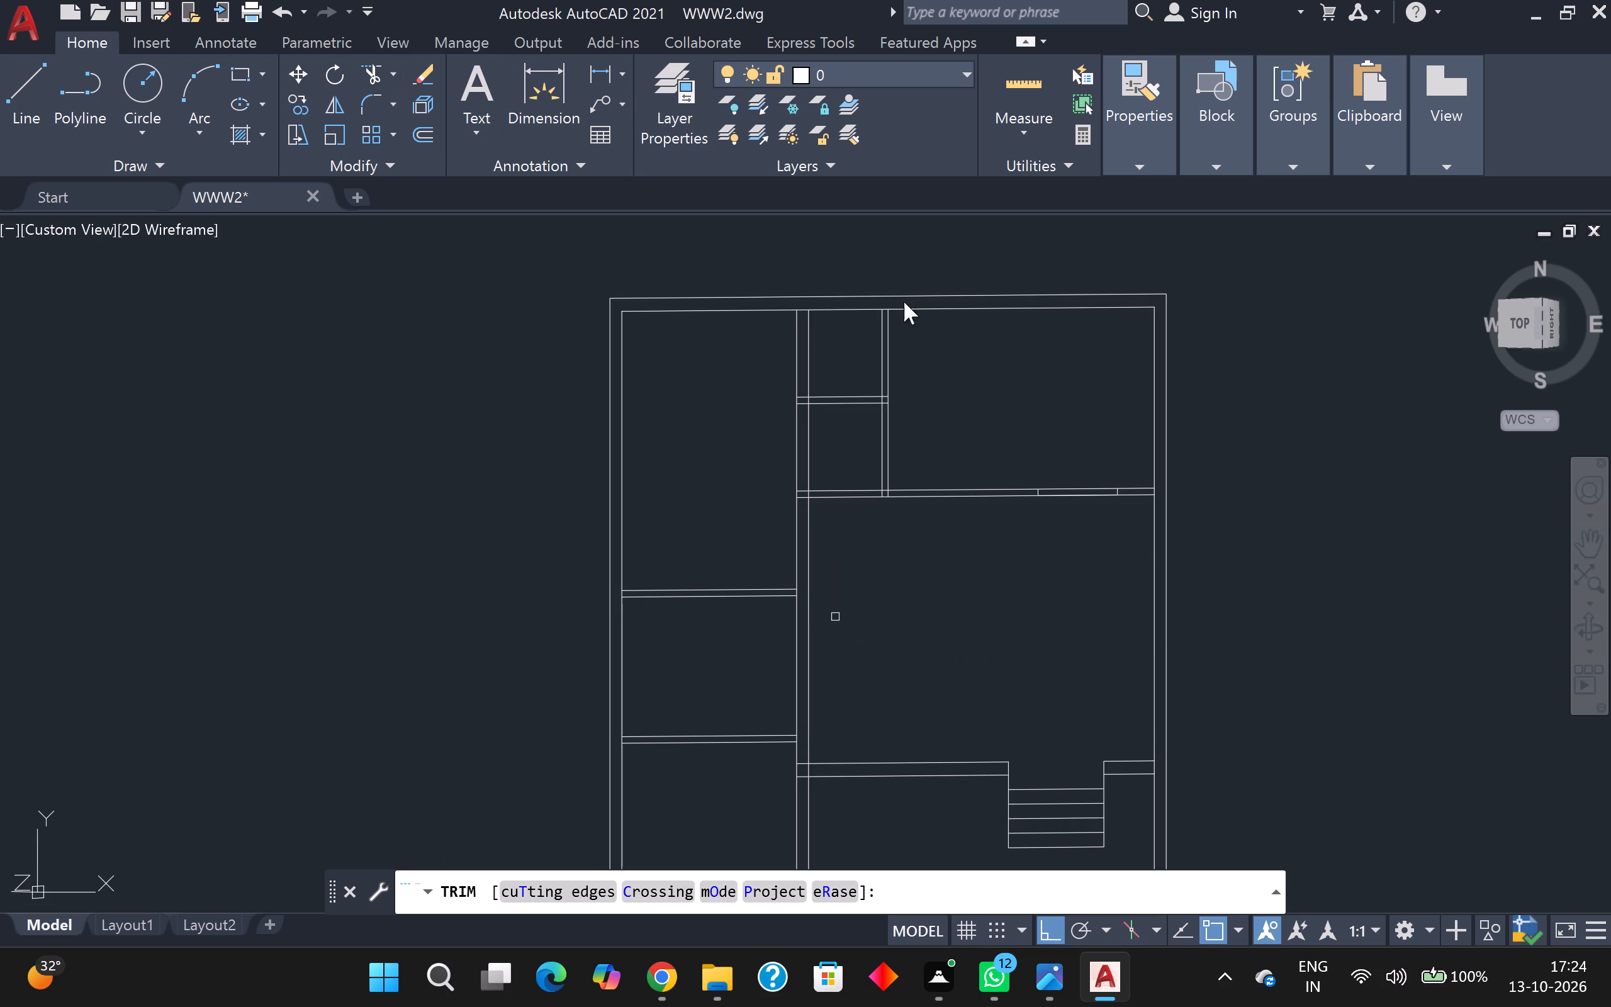
pyautogui.scroll(3, 1084, 521)
pyautogui.click(1062, 338)
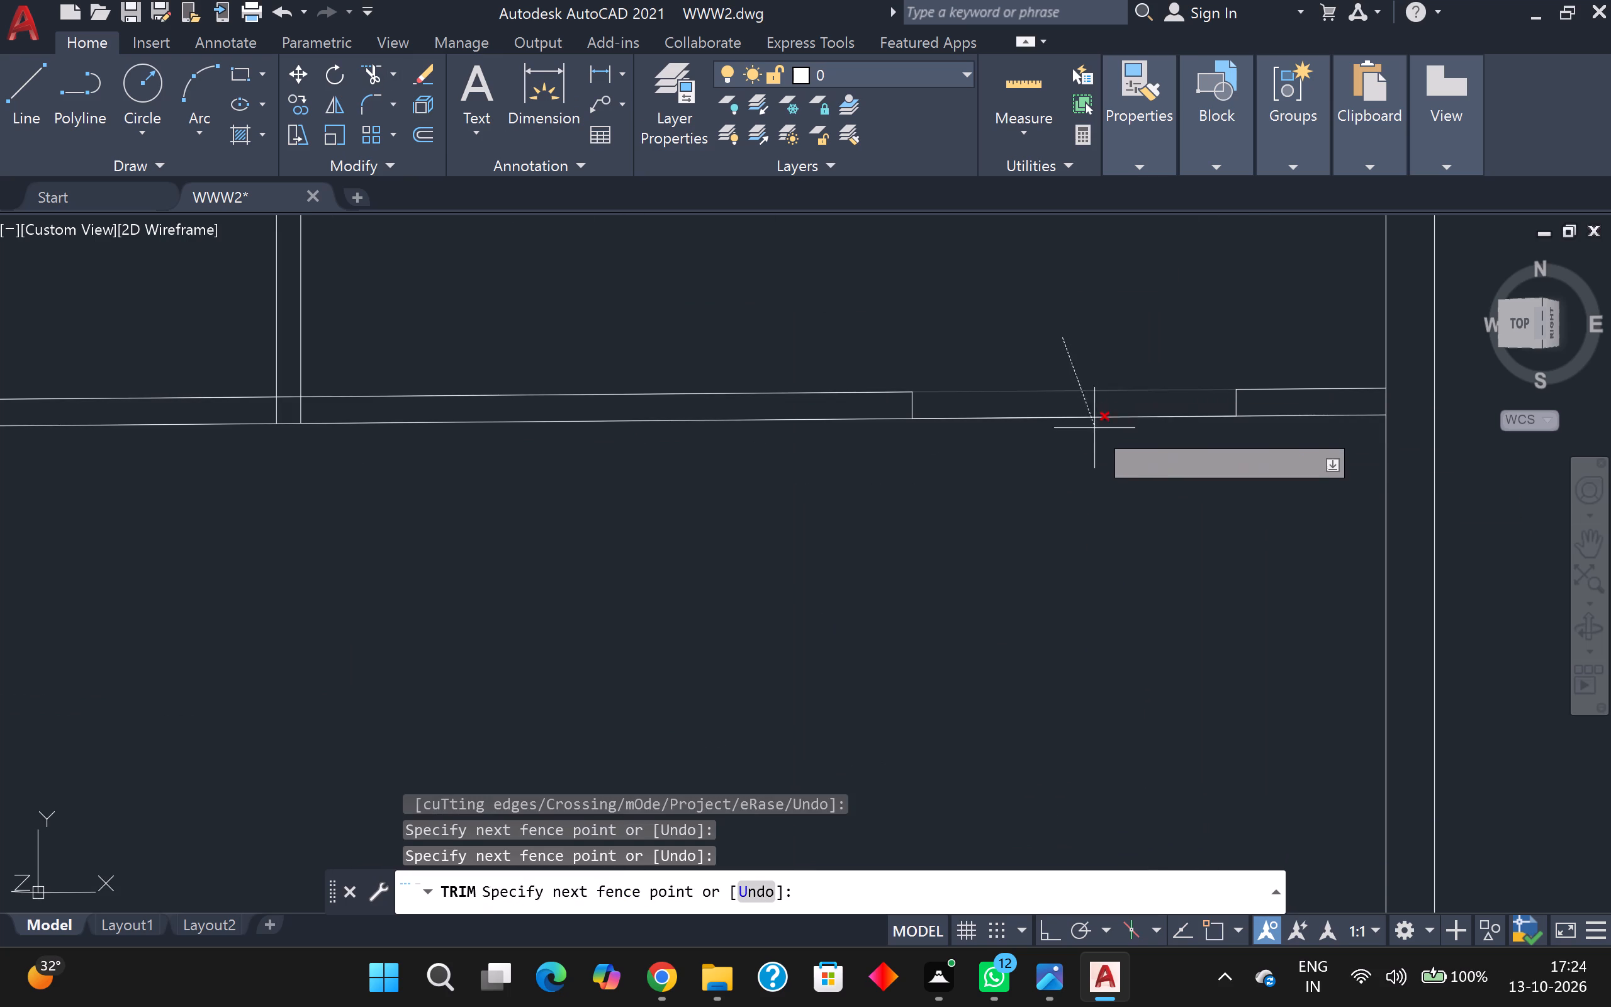
pyautogui.click(1093, 432)
pyautogui.scroll(-2, 1087, 441)
pyautogui.moveTo(603, 505); pyautogui.dragTo(563, 497)
pyautogui.press('`')
pyautogui.press('Escape')
# Extend both lines of the partition below the top-left room across the central vertical wall to its right face.
pyautogui.scroll(2, 653, 578)
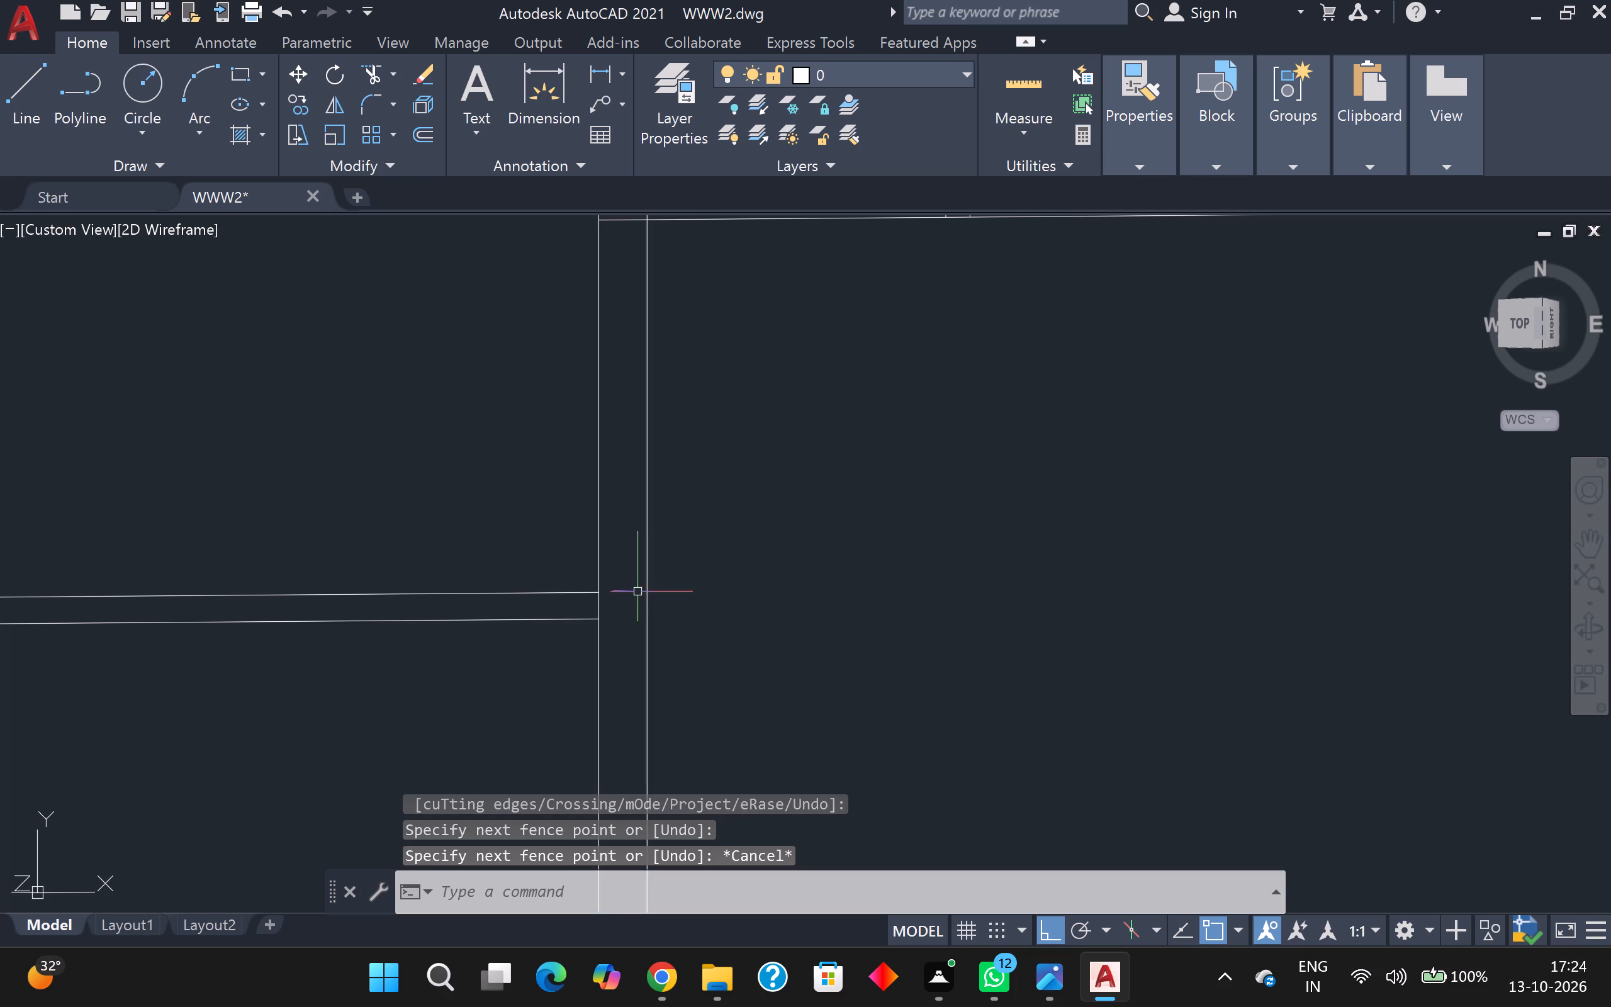
pyautogui.click(360, 72)
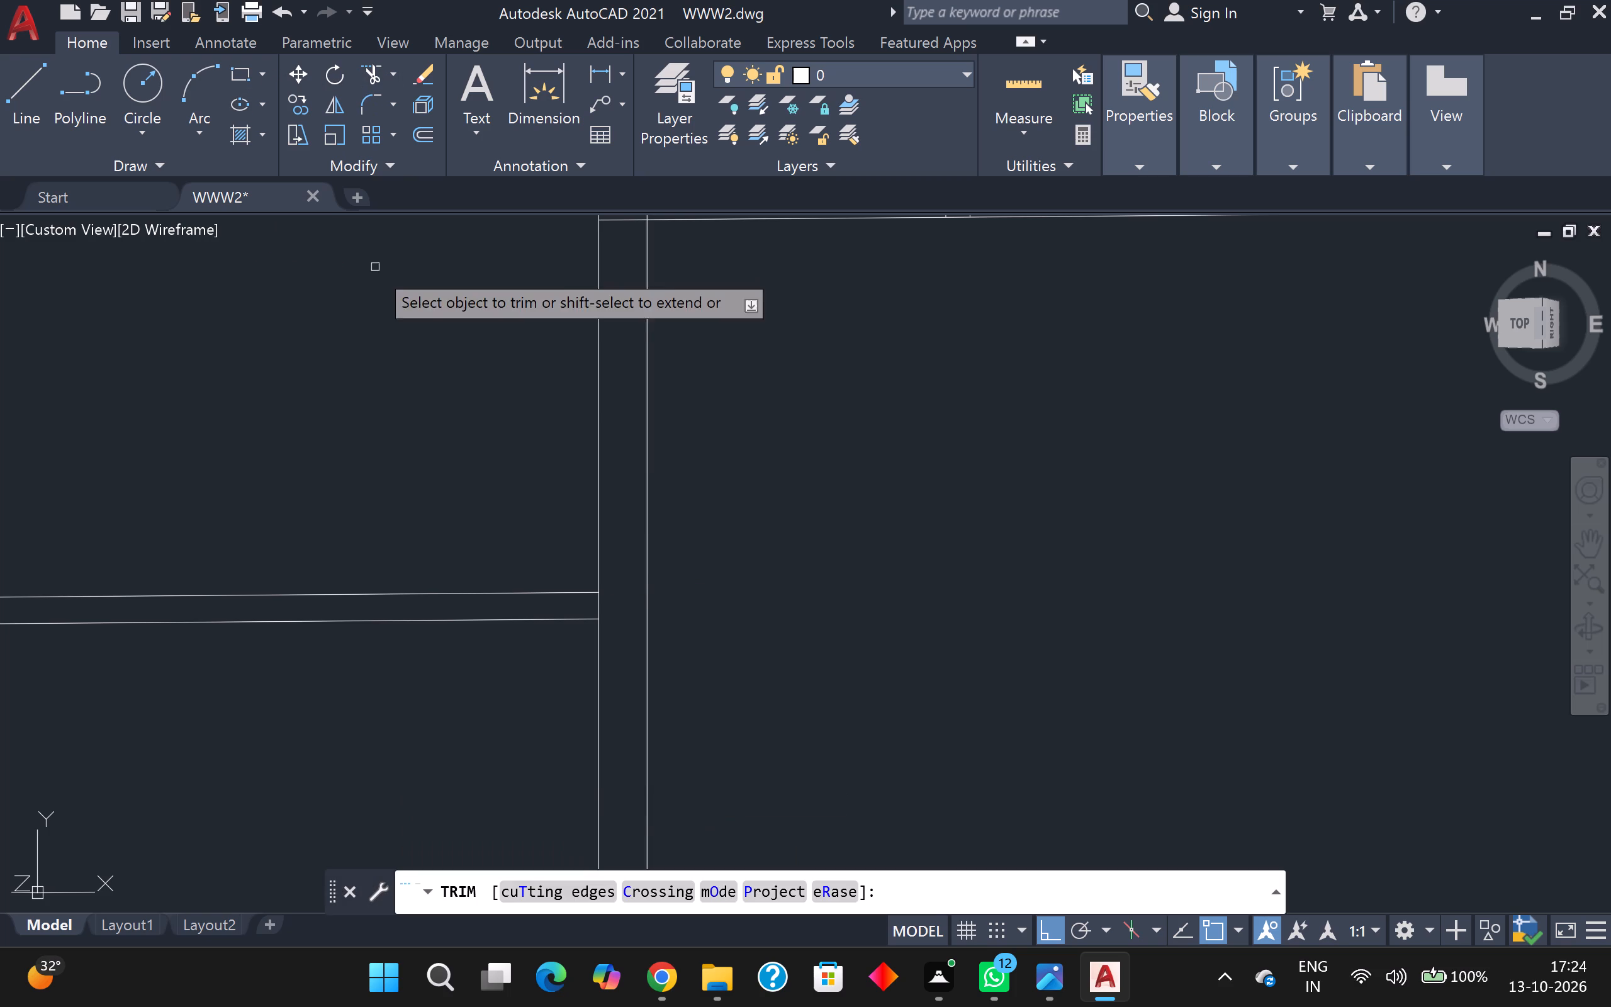
pyautogui.keyDown('shift'); pyautogui.click(489, 617); pyautogui.keyUp('shift')
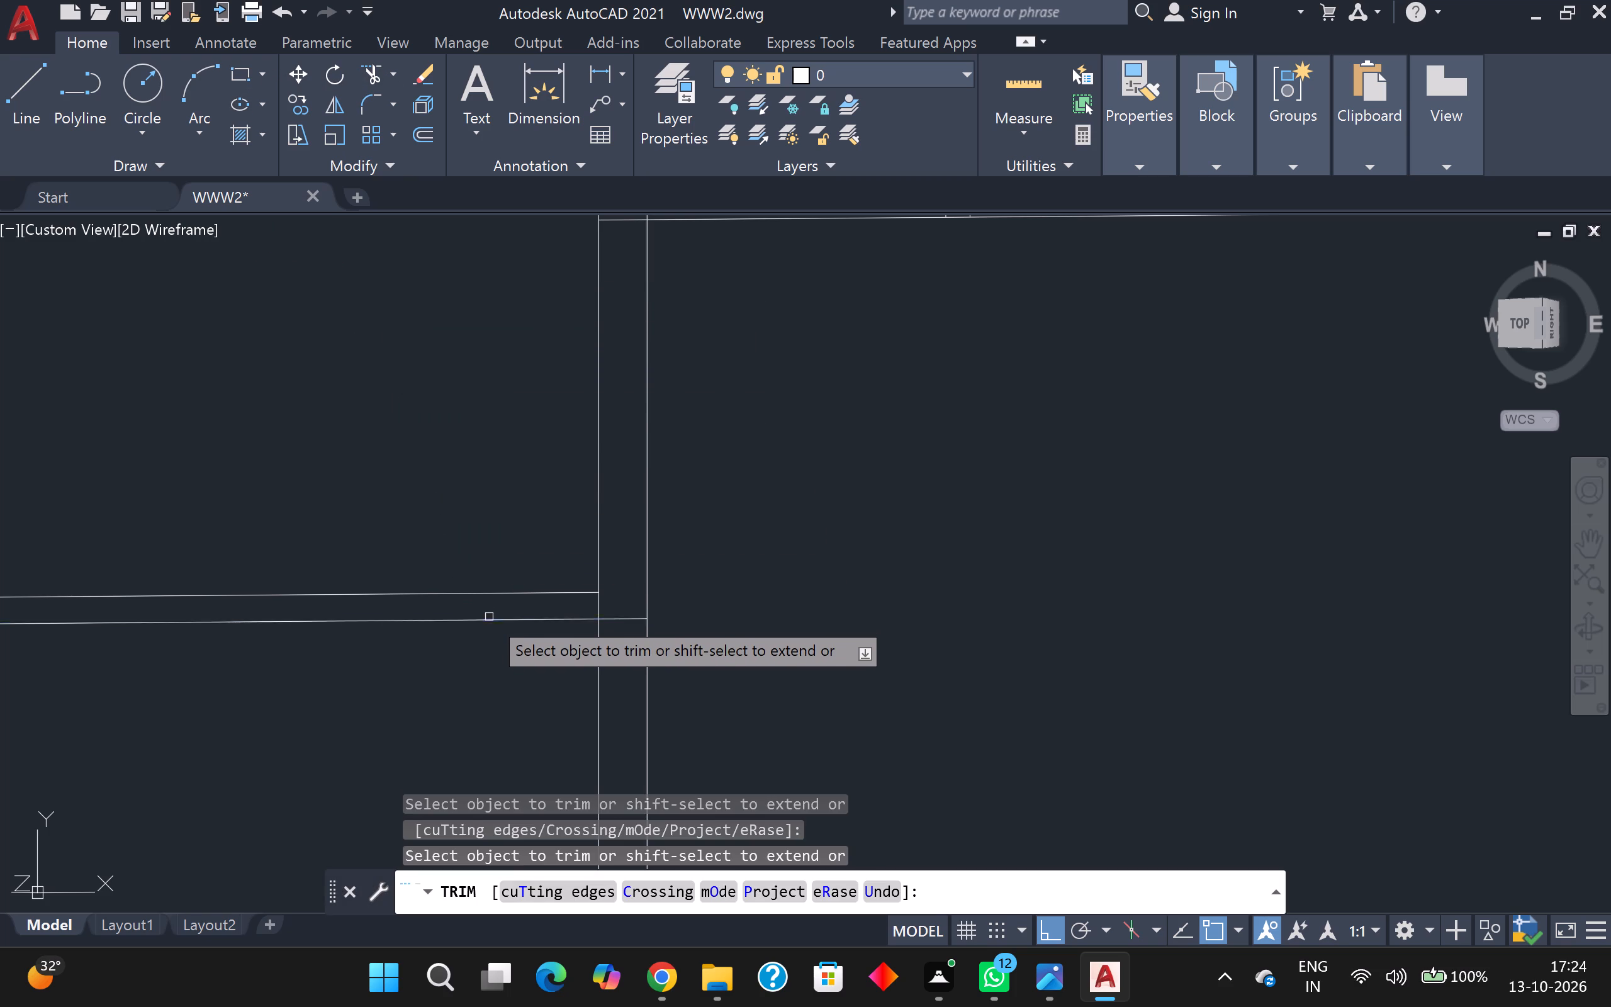
pyautogui.keyDown('shift'); pyautogui.click(510, 590); pyautogui.keyUp('shift')
# Trim both central wall lines between the top-left room's lower partition and the partition below the top-right room using a fence.
pyautogui.click(488, 482)
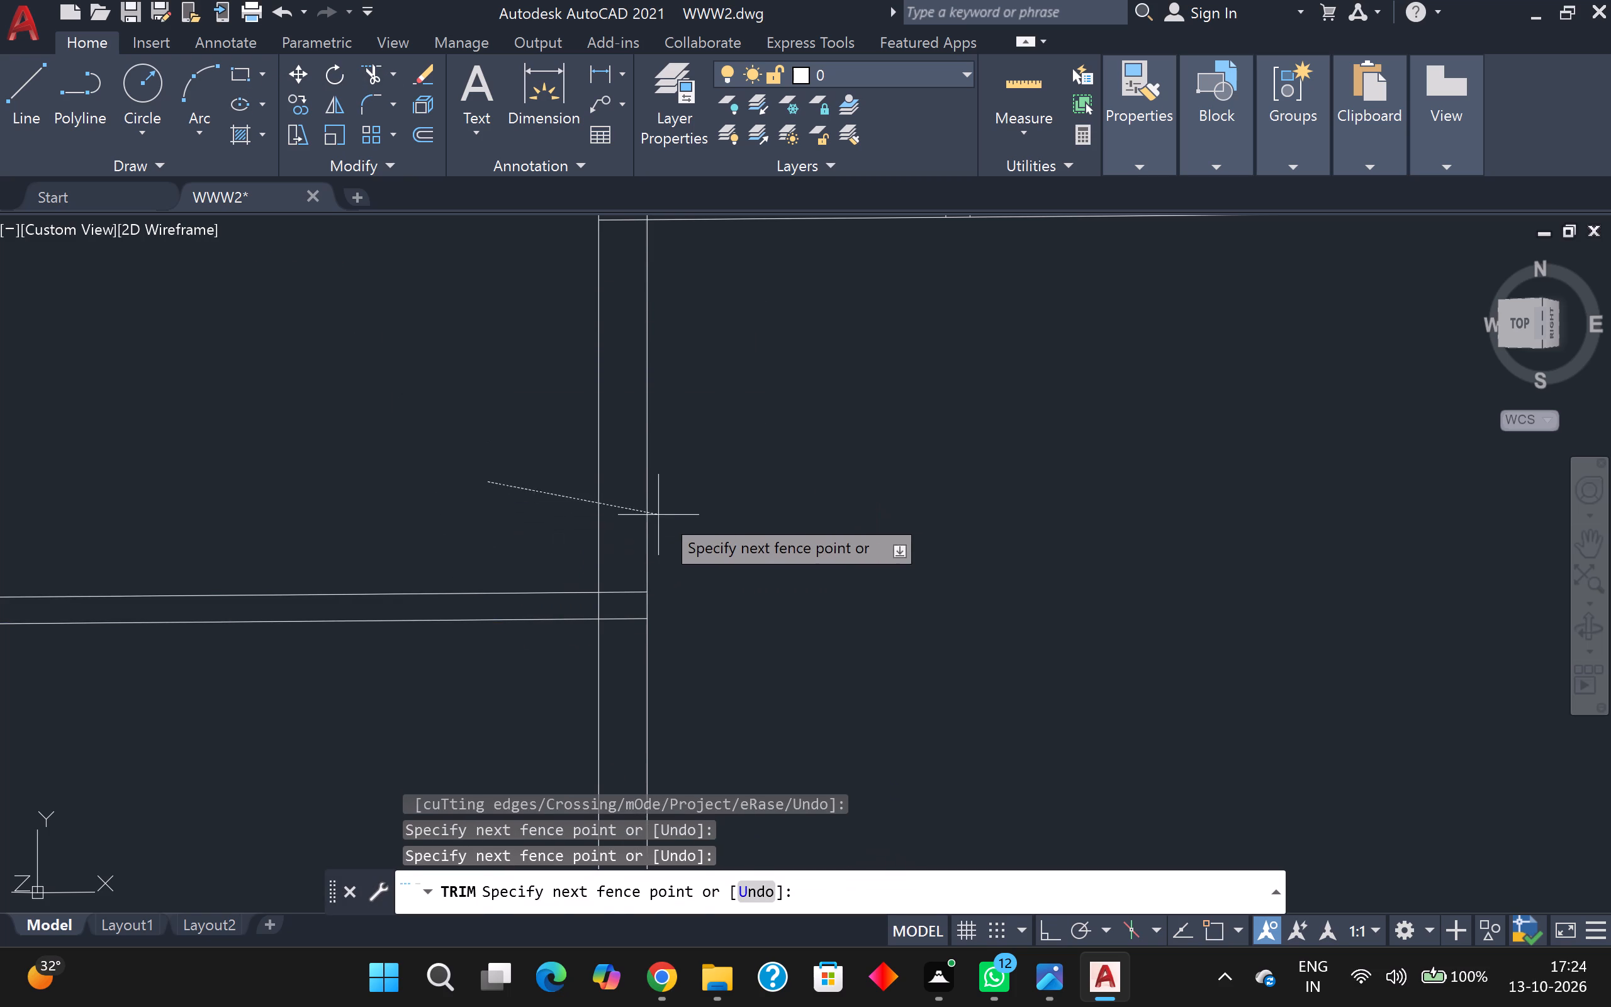
pyautogui.click(709, 517)
pyautogui.scroll(-2, 709, 509)
pyautogui.moveTo(714, 494); pyautogui.dragTo(719, 558, button='middle')
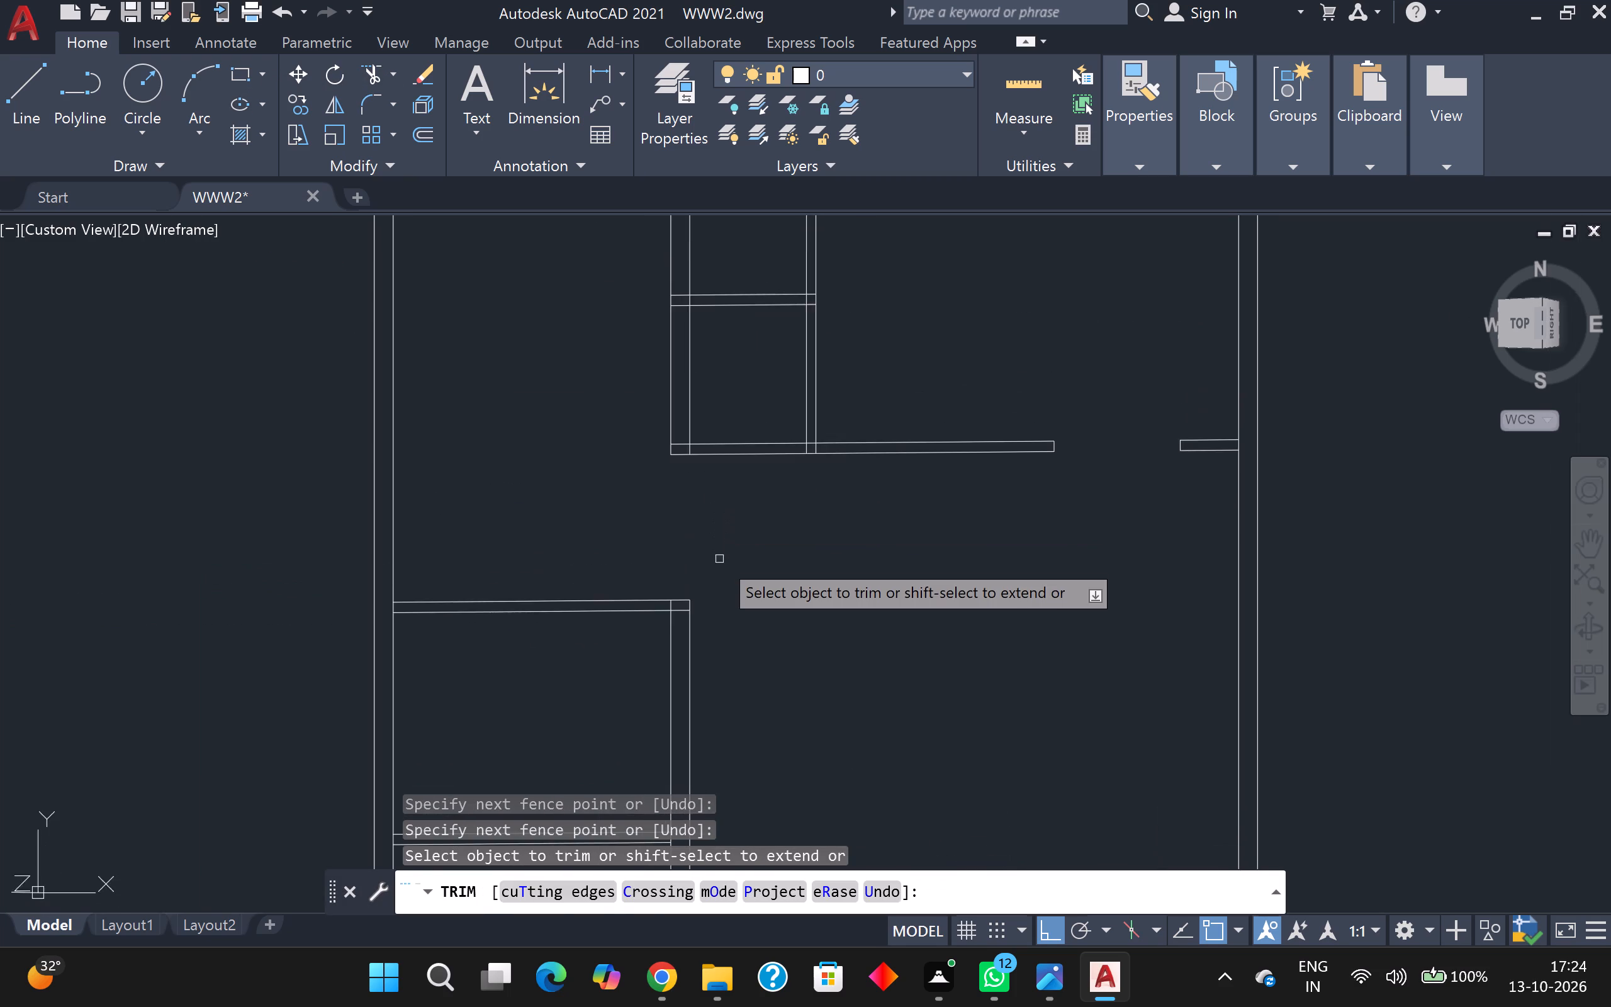
pyautogui.scroll(-1, 719, 556)
pyautogui.scroll(1, 746, 551)
pyautogui.scroll(2, 662, 618)
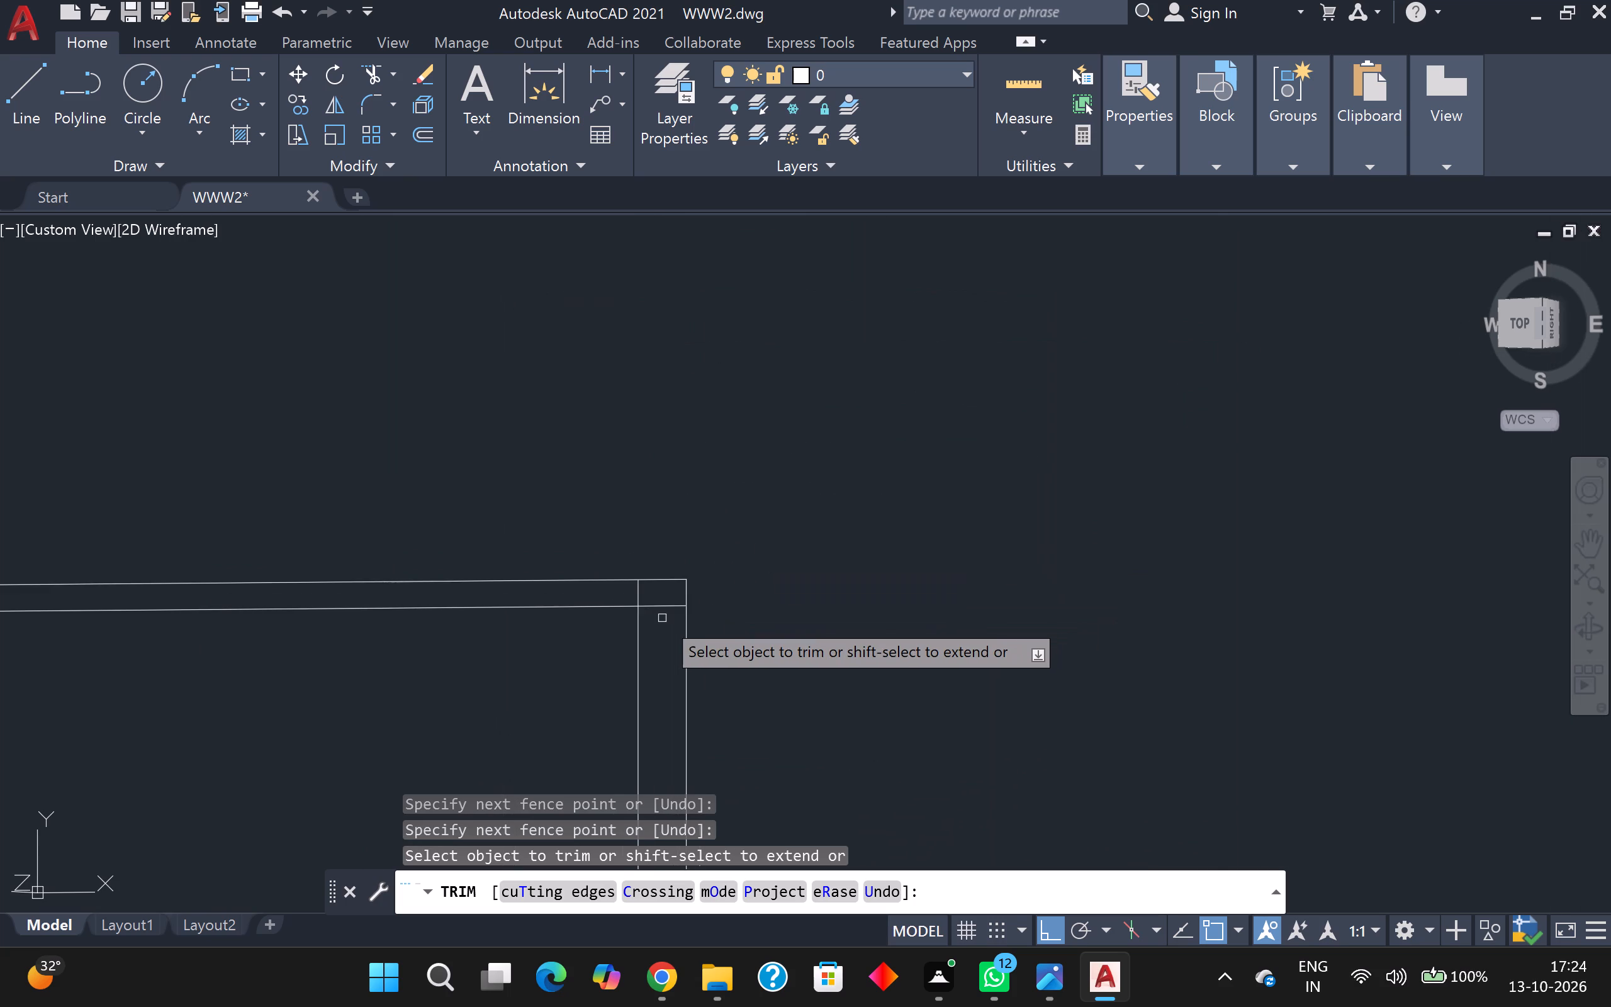
pyautogui.scroll(1, 662, 618)
pyautogui.press('Escape')
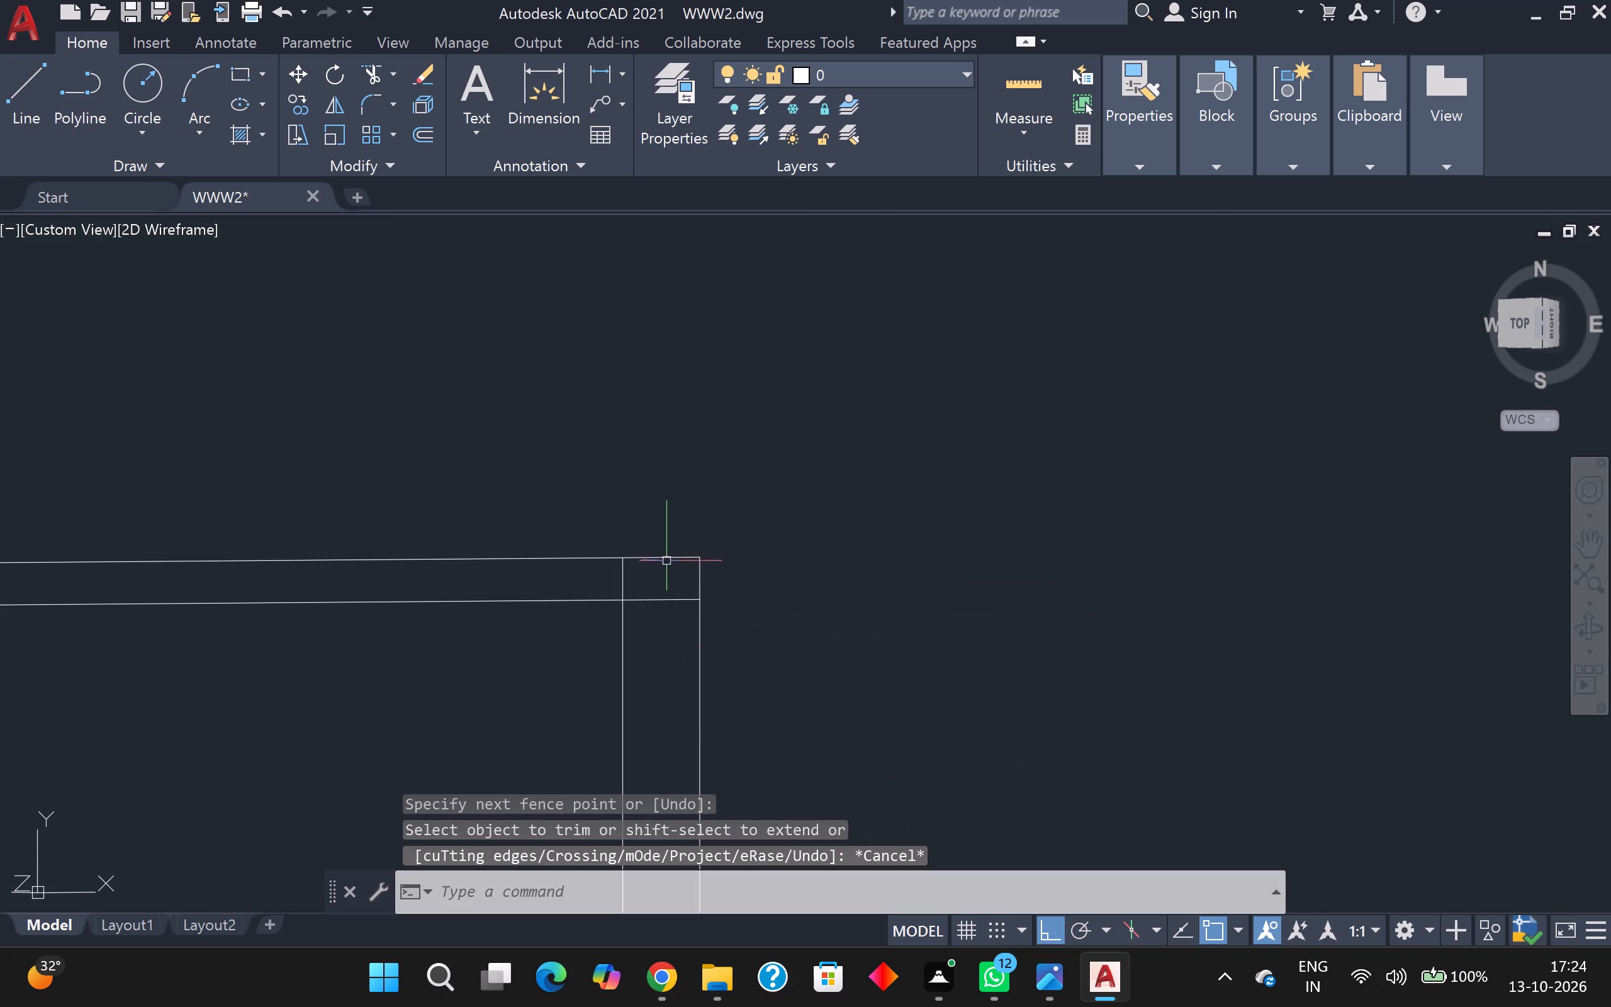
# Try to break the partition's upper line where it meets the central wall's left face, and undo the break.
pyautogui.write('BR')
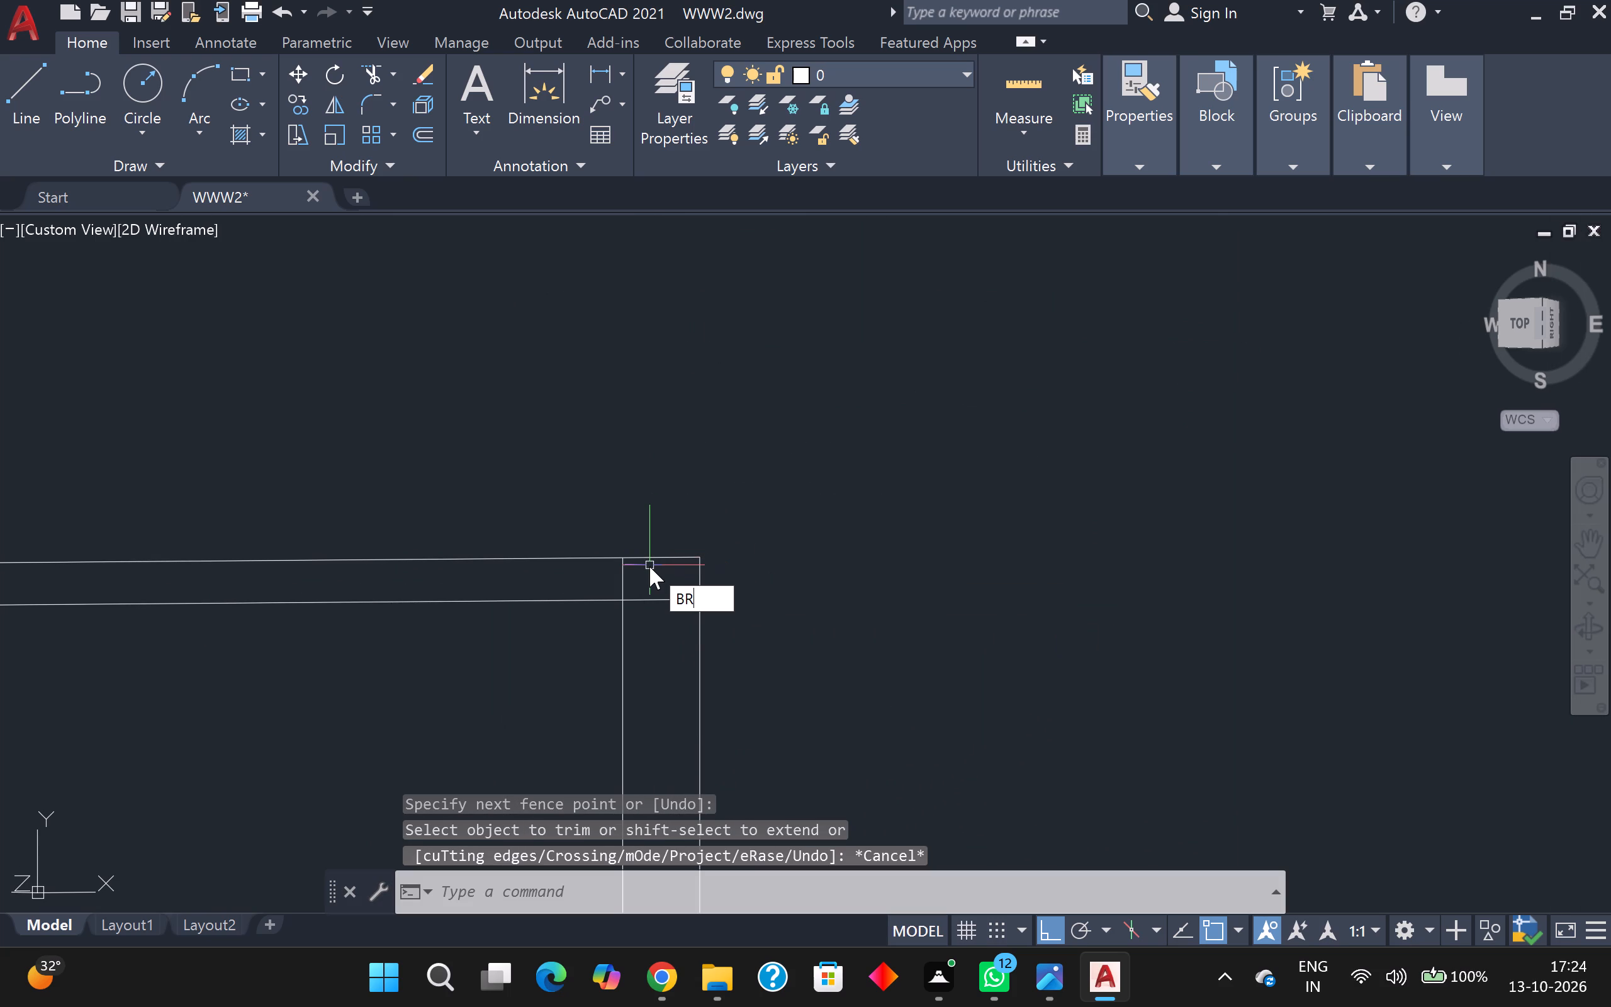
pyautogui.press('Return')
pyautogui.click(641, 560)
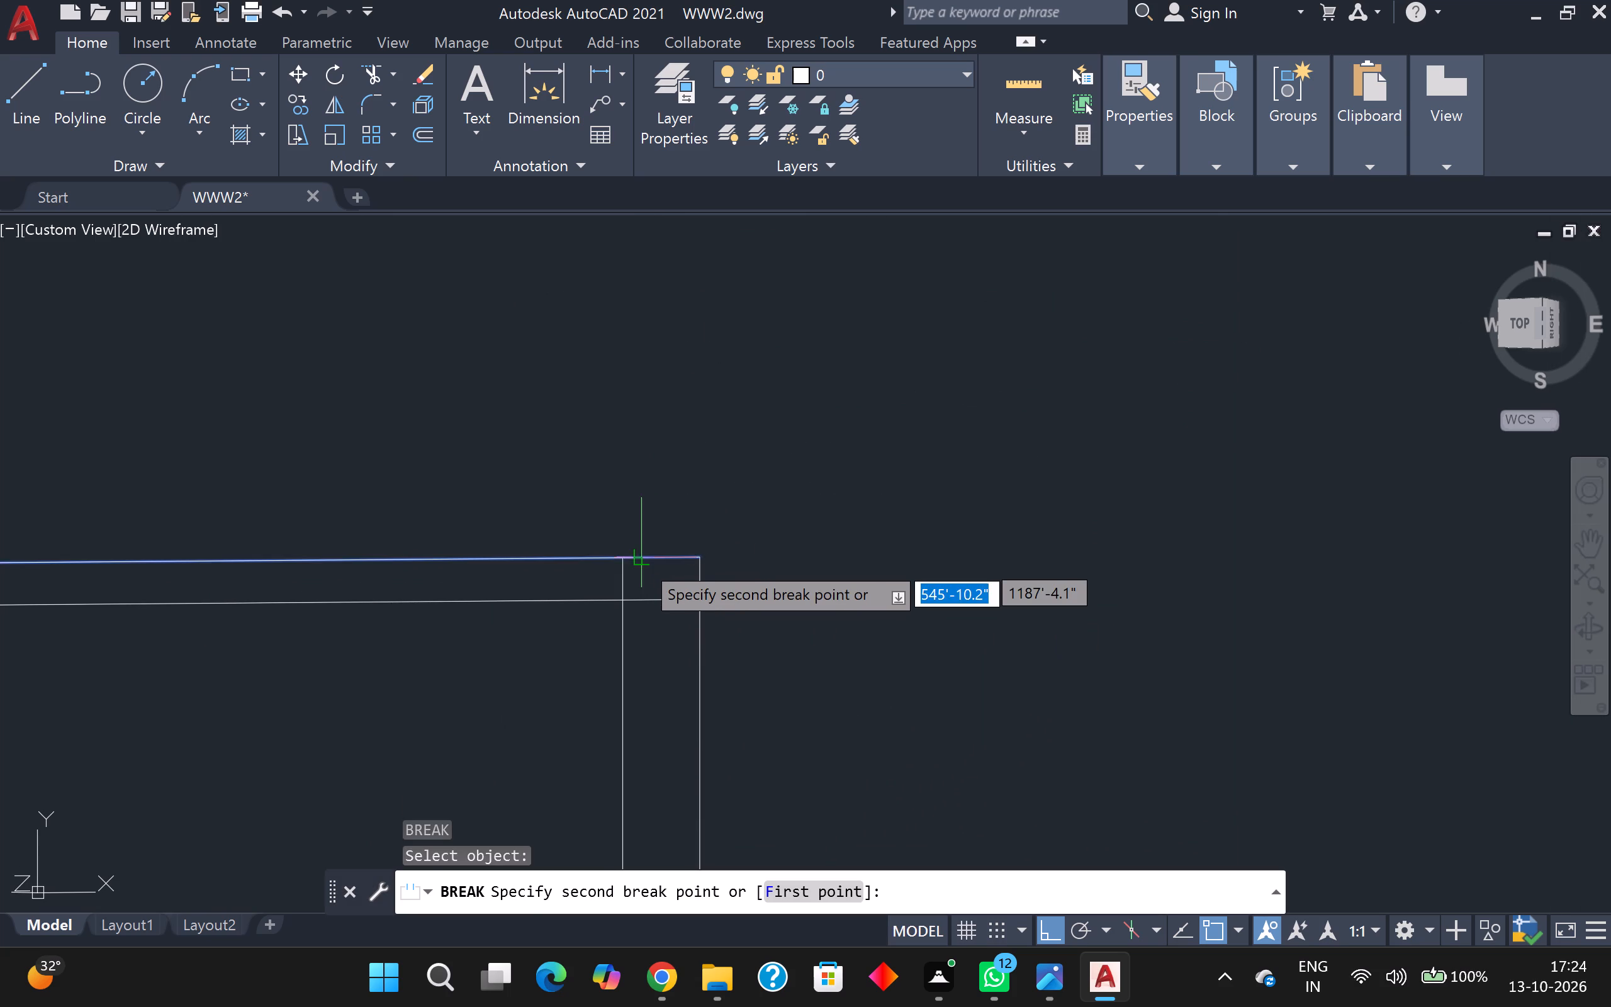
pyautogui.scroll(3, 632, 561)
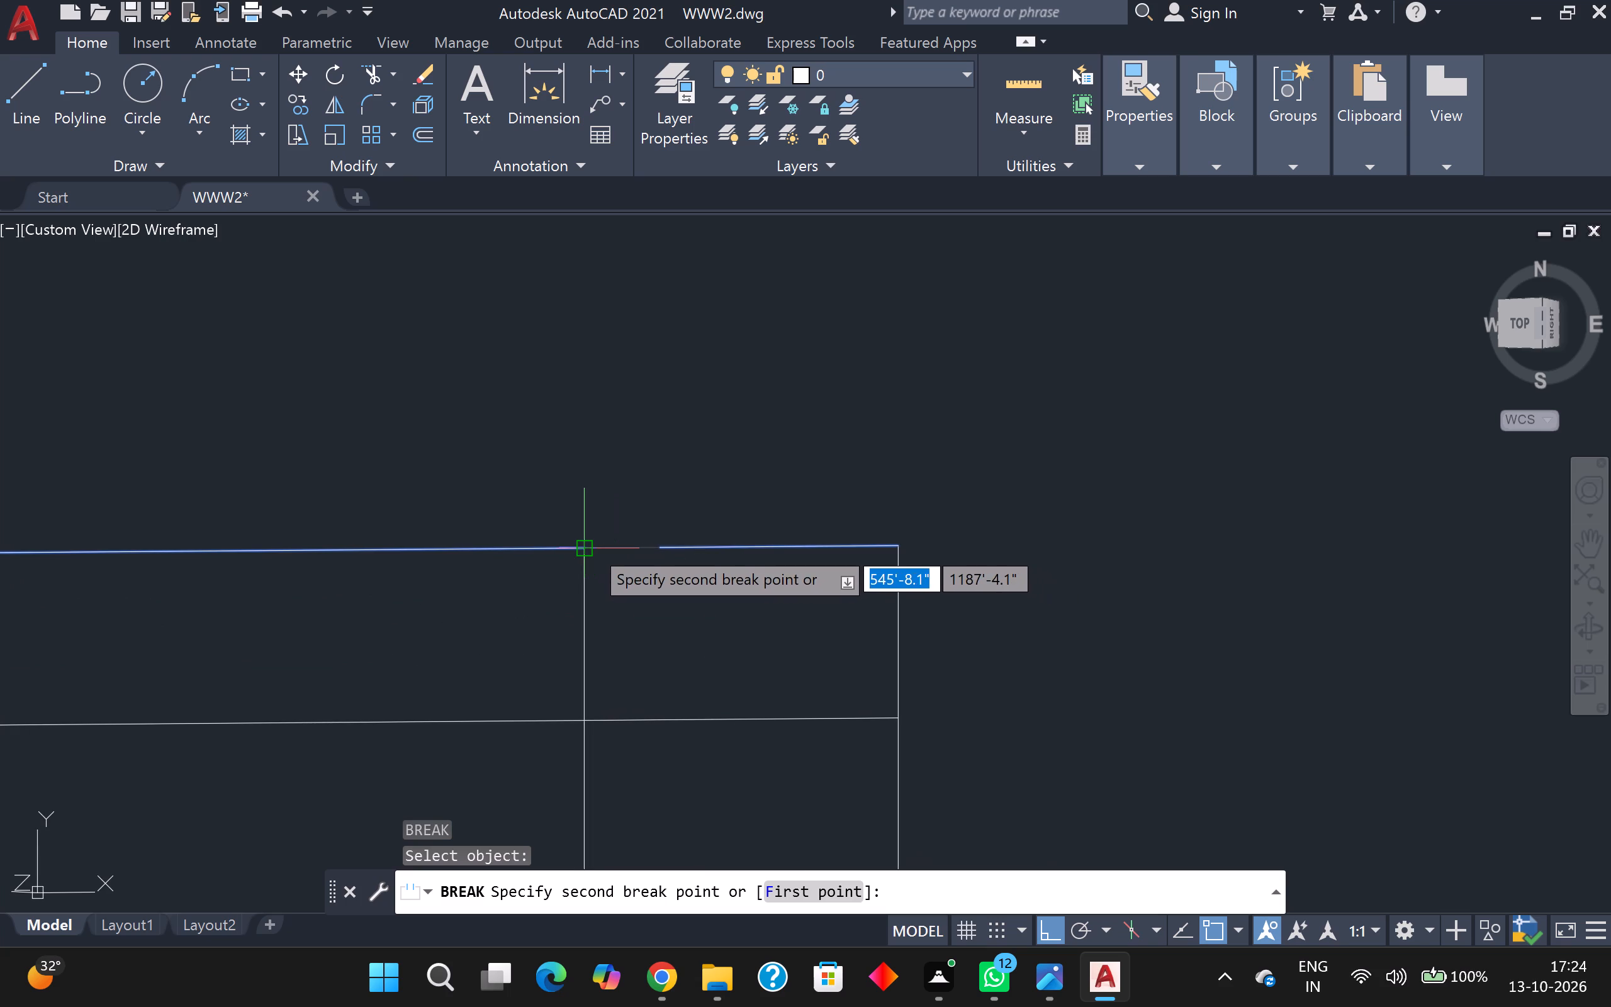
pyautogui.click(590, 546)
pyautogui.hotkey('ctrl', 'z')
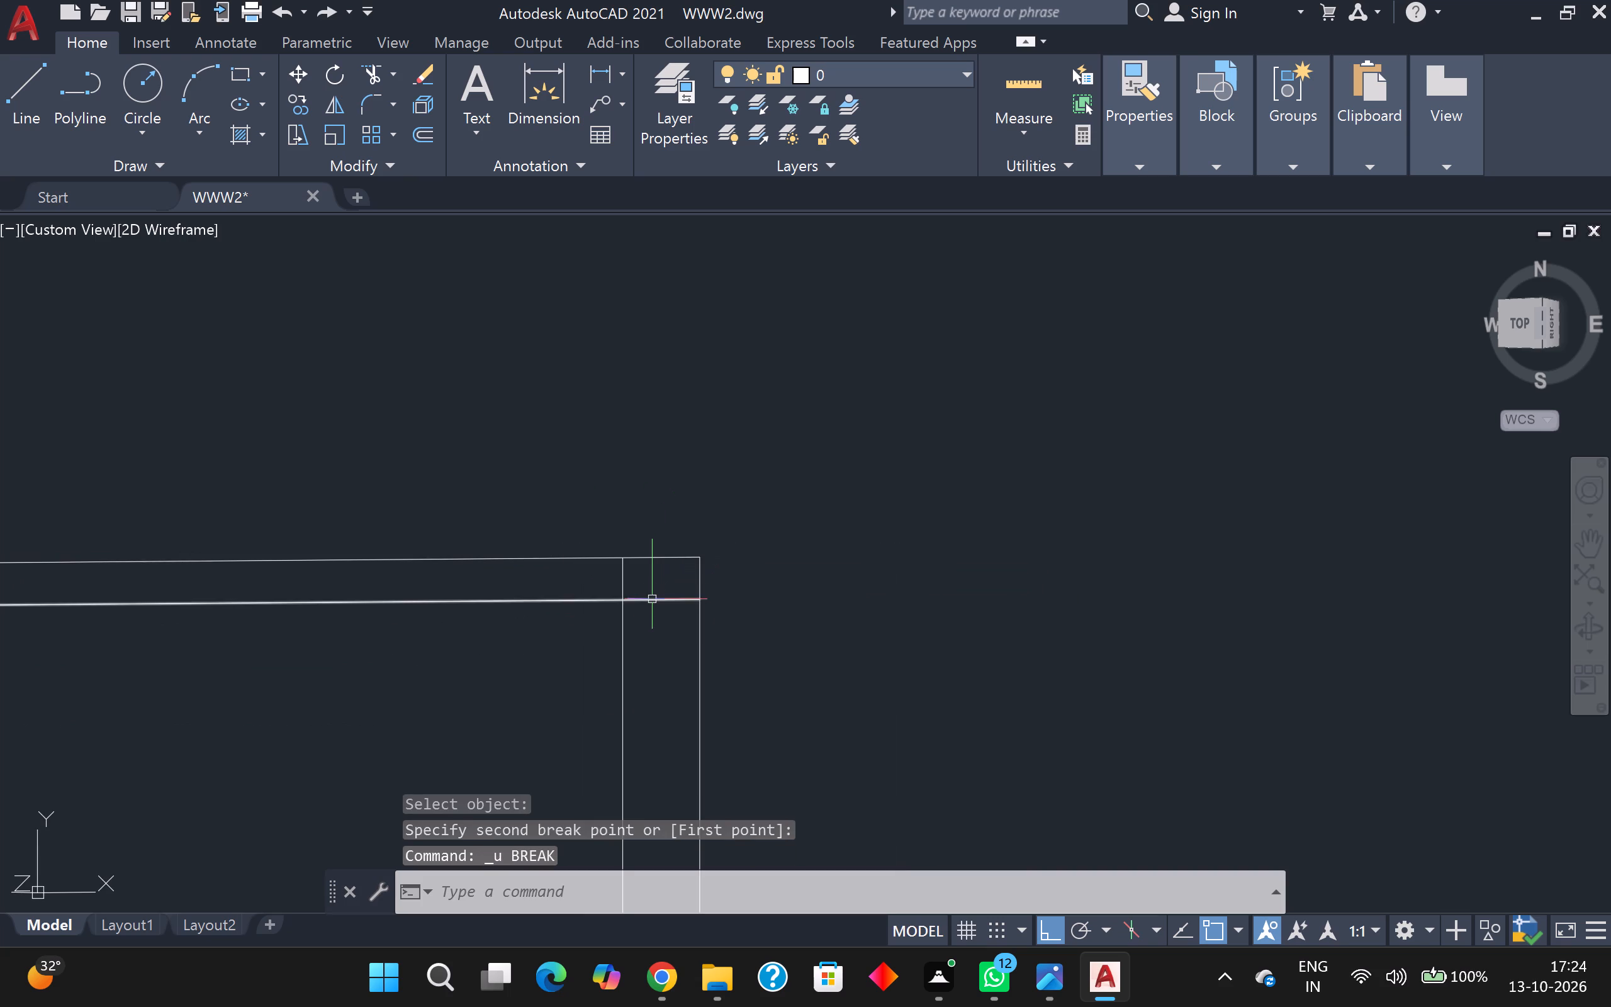
# Break the partition's upper line at a single point where it meets the central wall's left face.
pyautogui.click(651, 558)
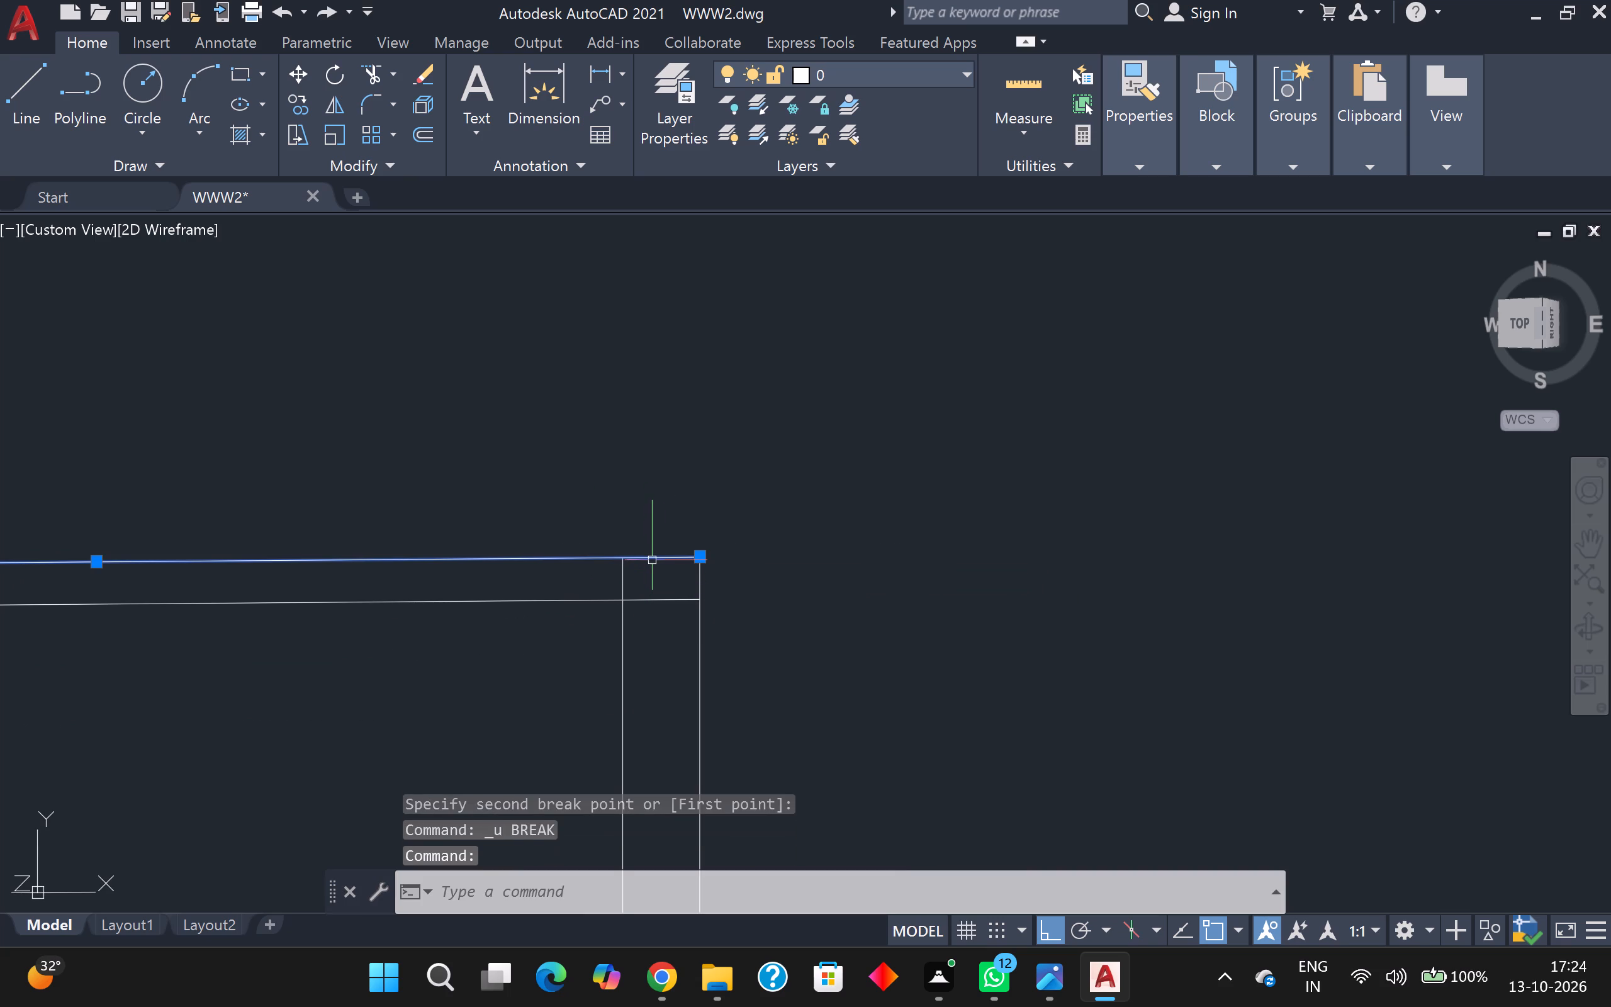
pyautogui.press('b')
pyautogui.press('r')
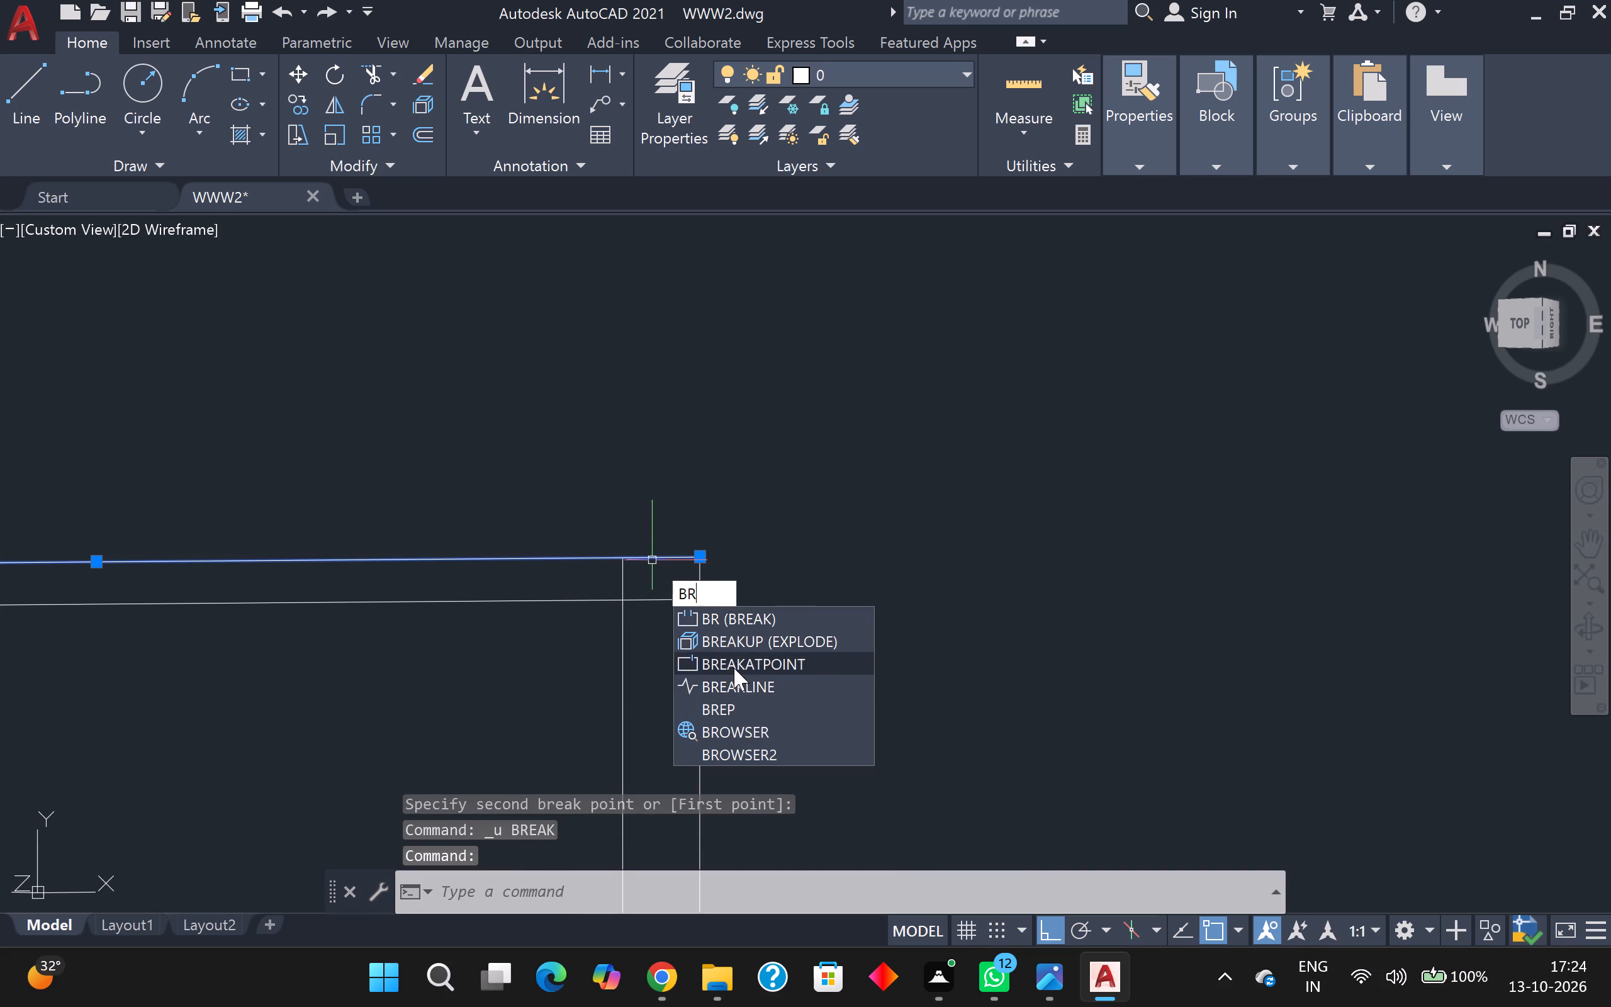
pyautogui.click(734, 659)
pyautogui.scroll(3, 634, 571)
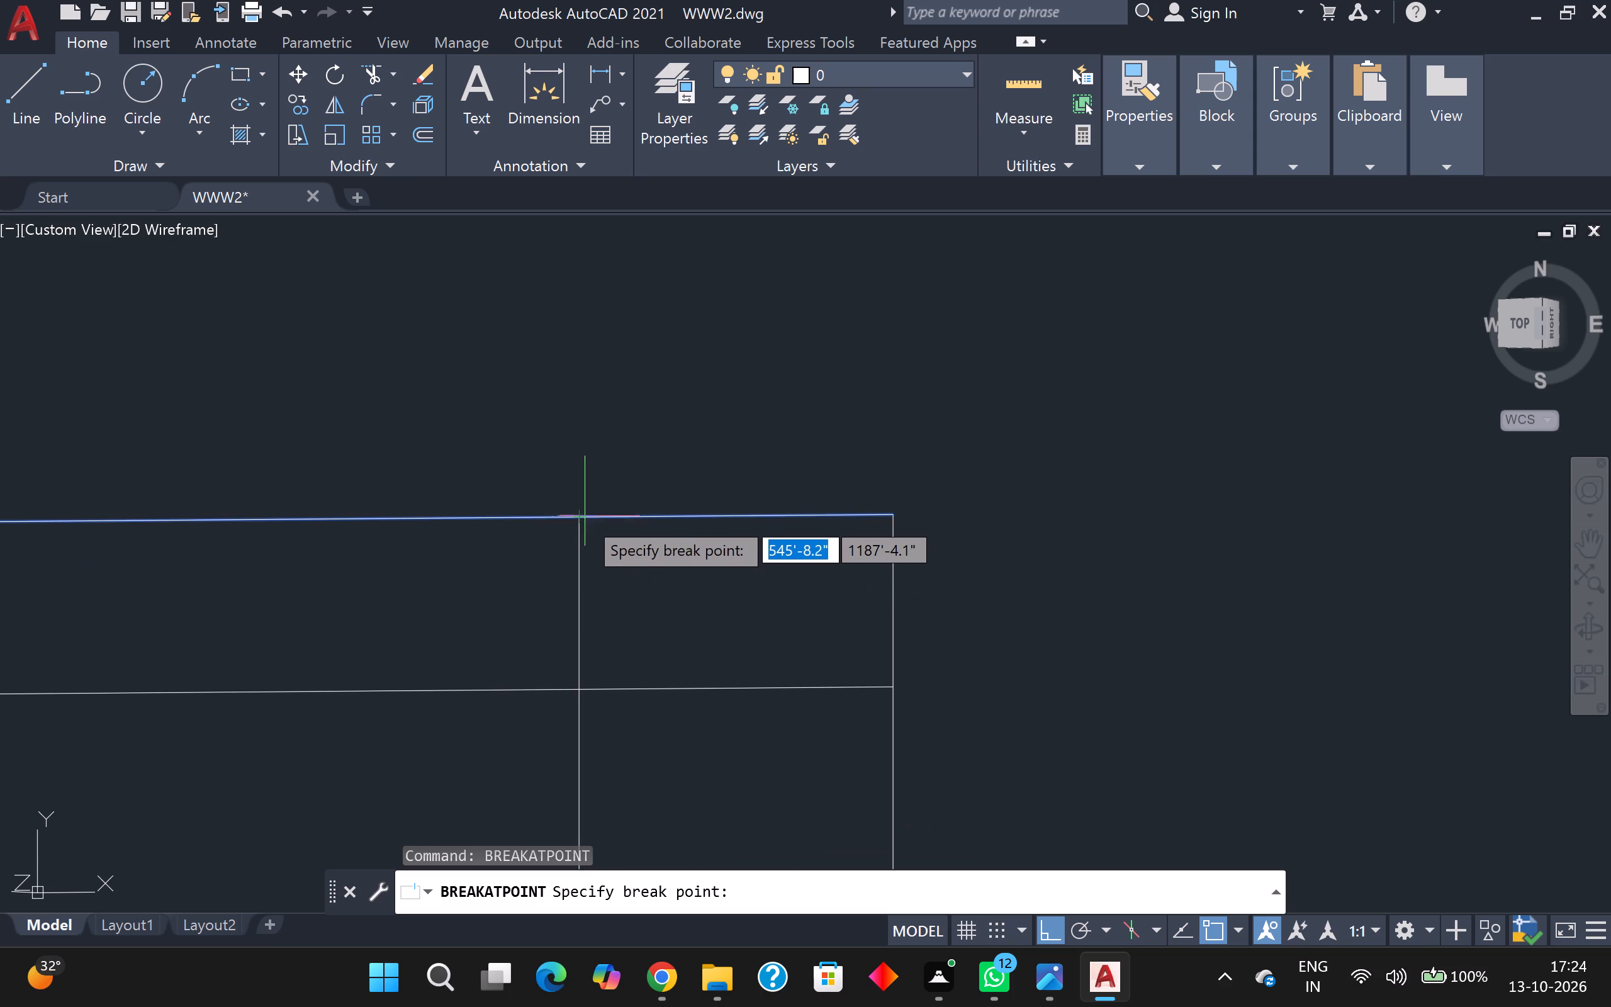
pyautogui.click(584, 517)
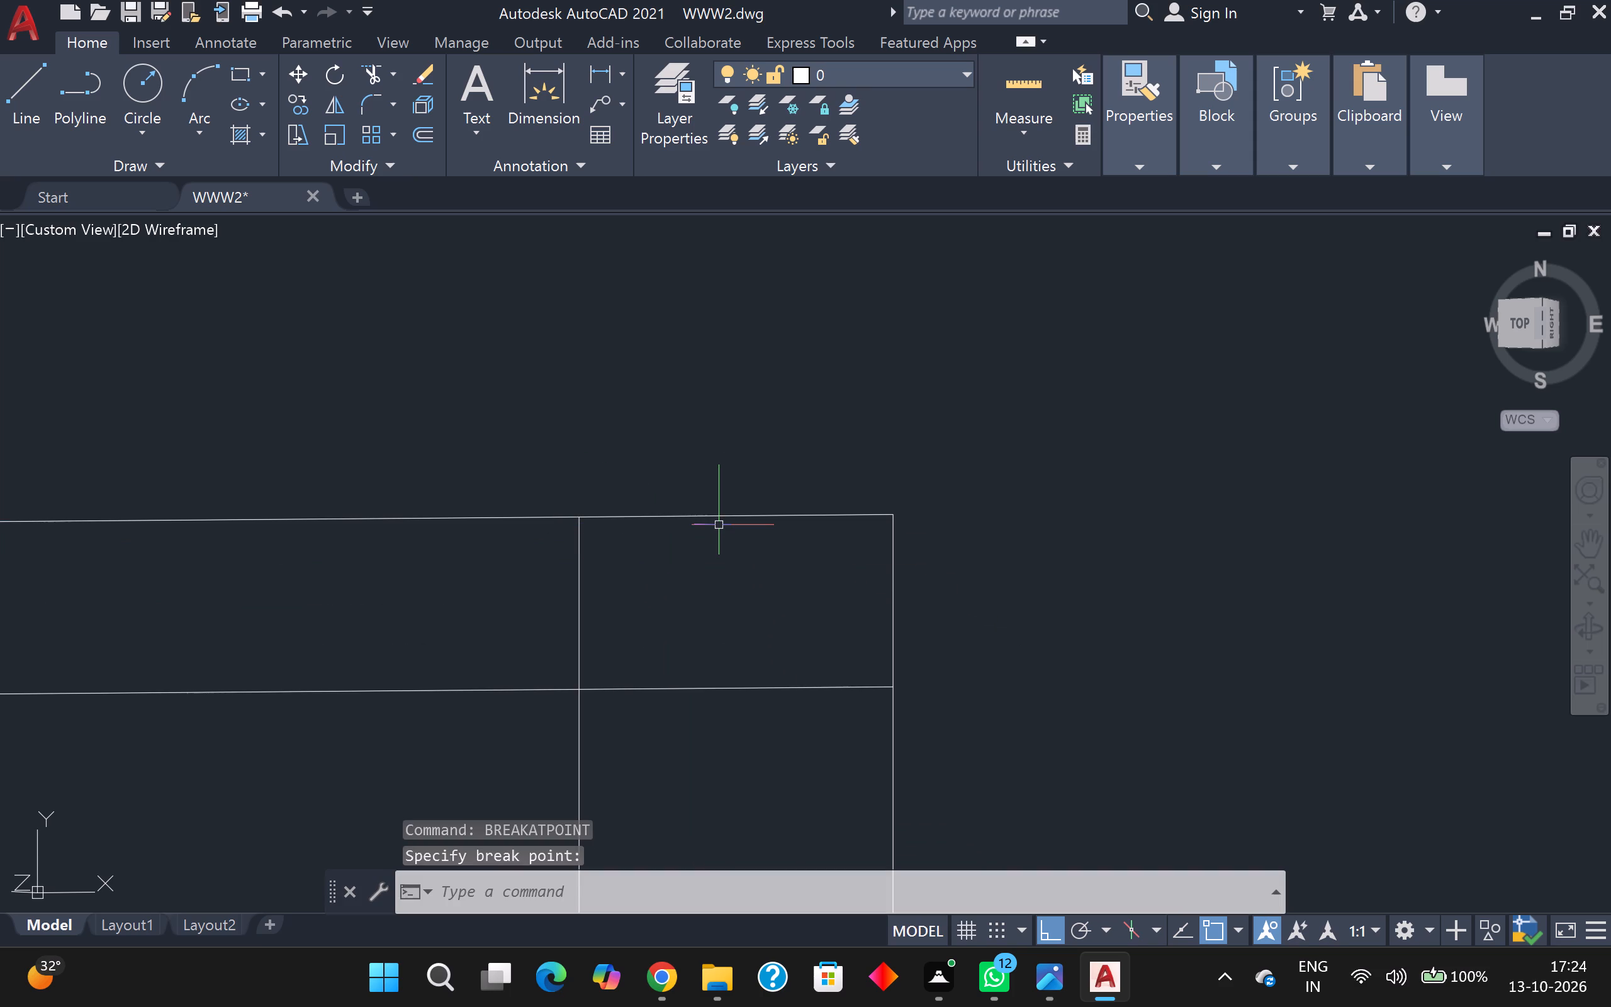
# Offset the short line segment capping the central wall's end upward by 3".
pyautogui.press('o')
pyautogui.press('Return')
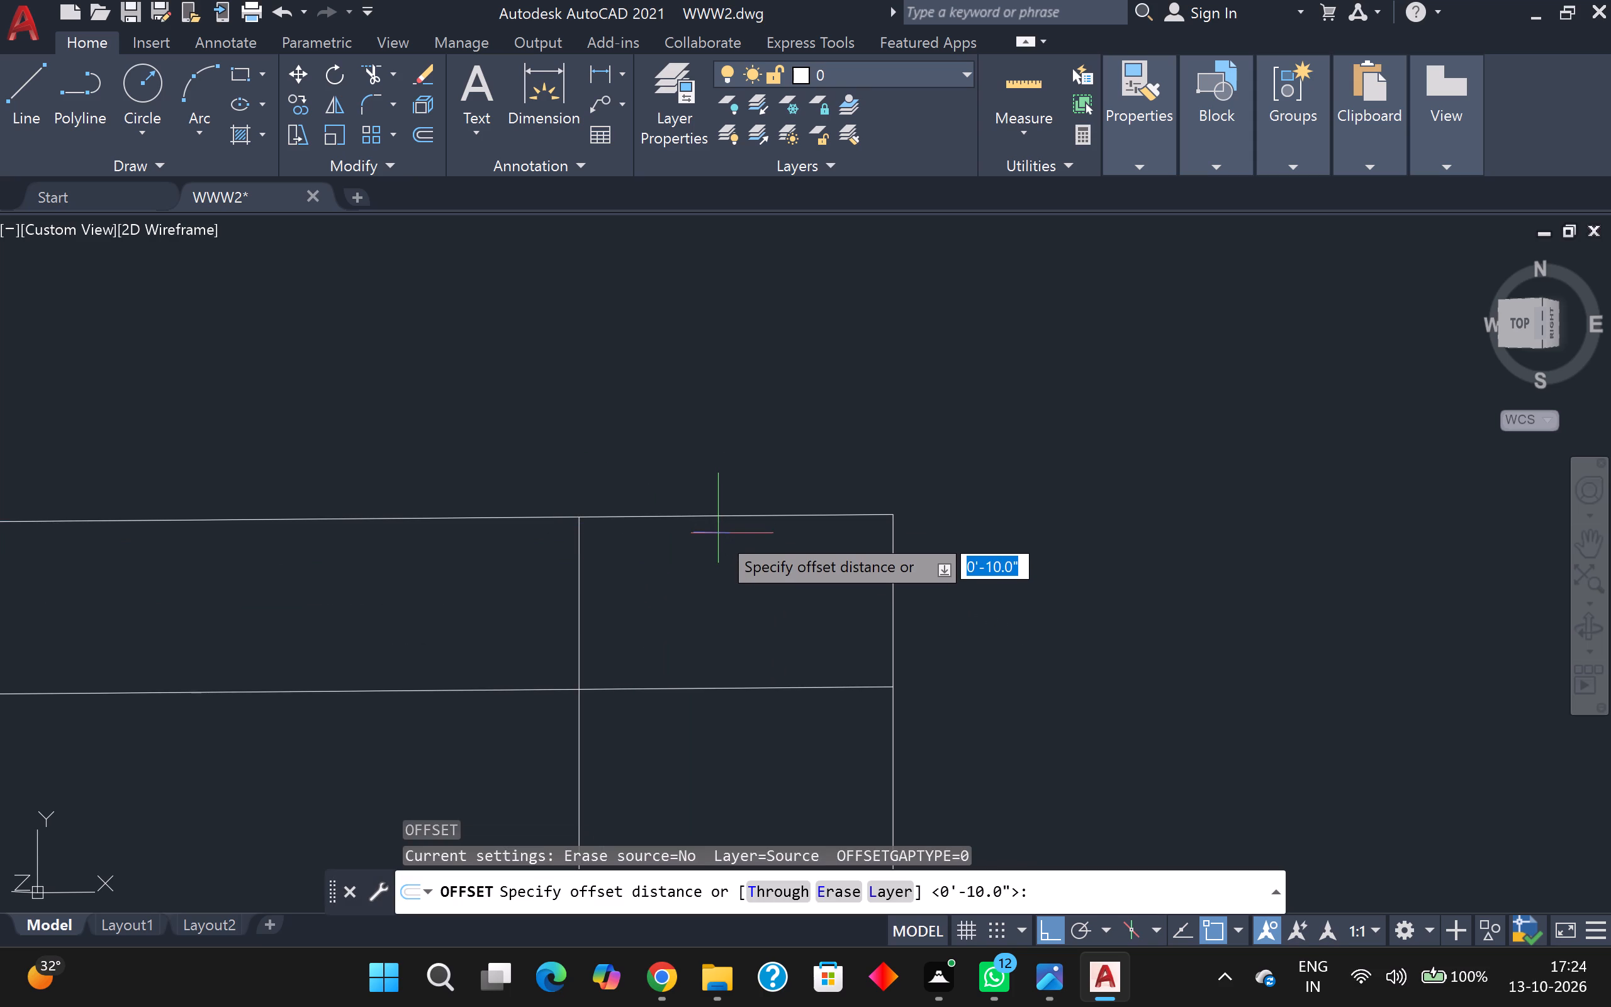
pyautogui.press('Return')
pyautogui.click(722, 514)
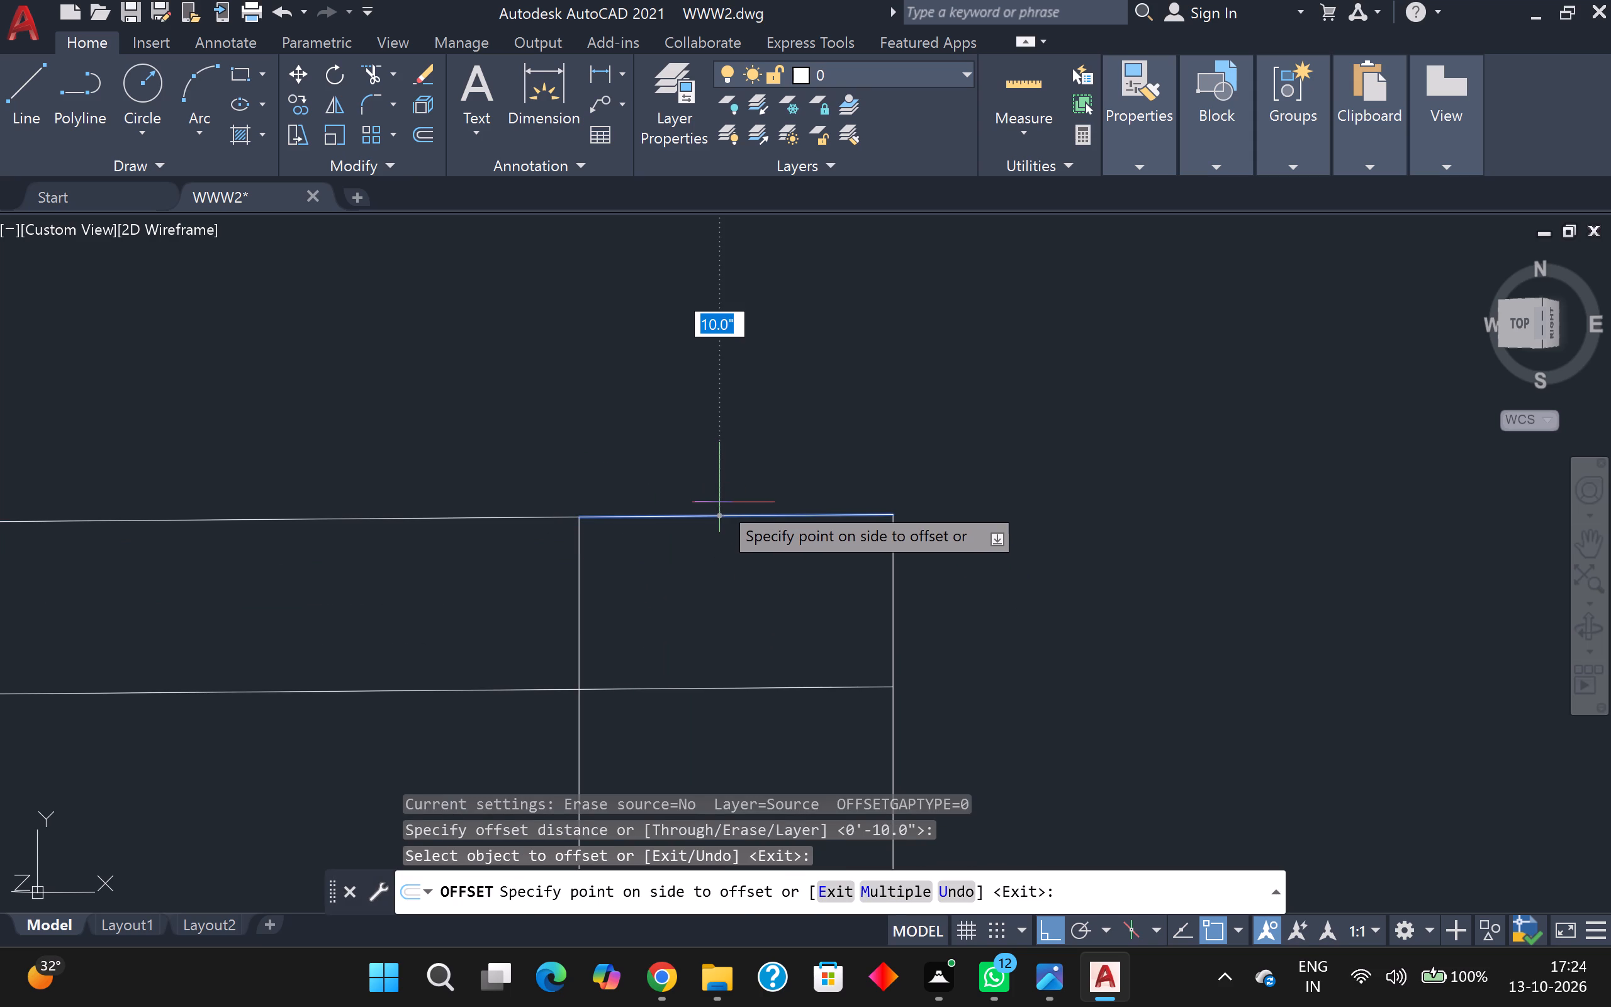
pyautogui.press('3')
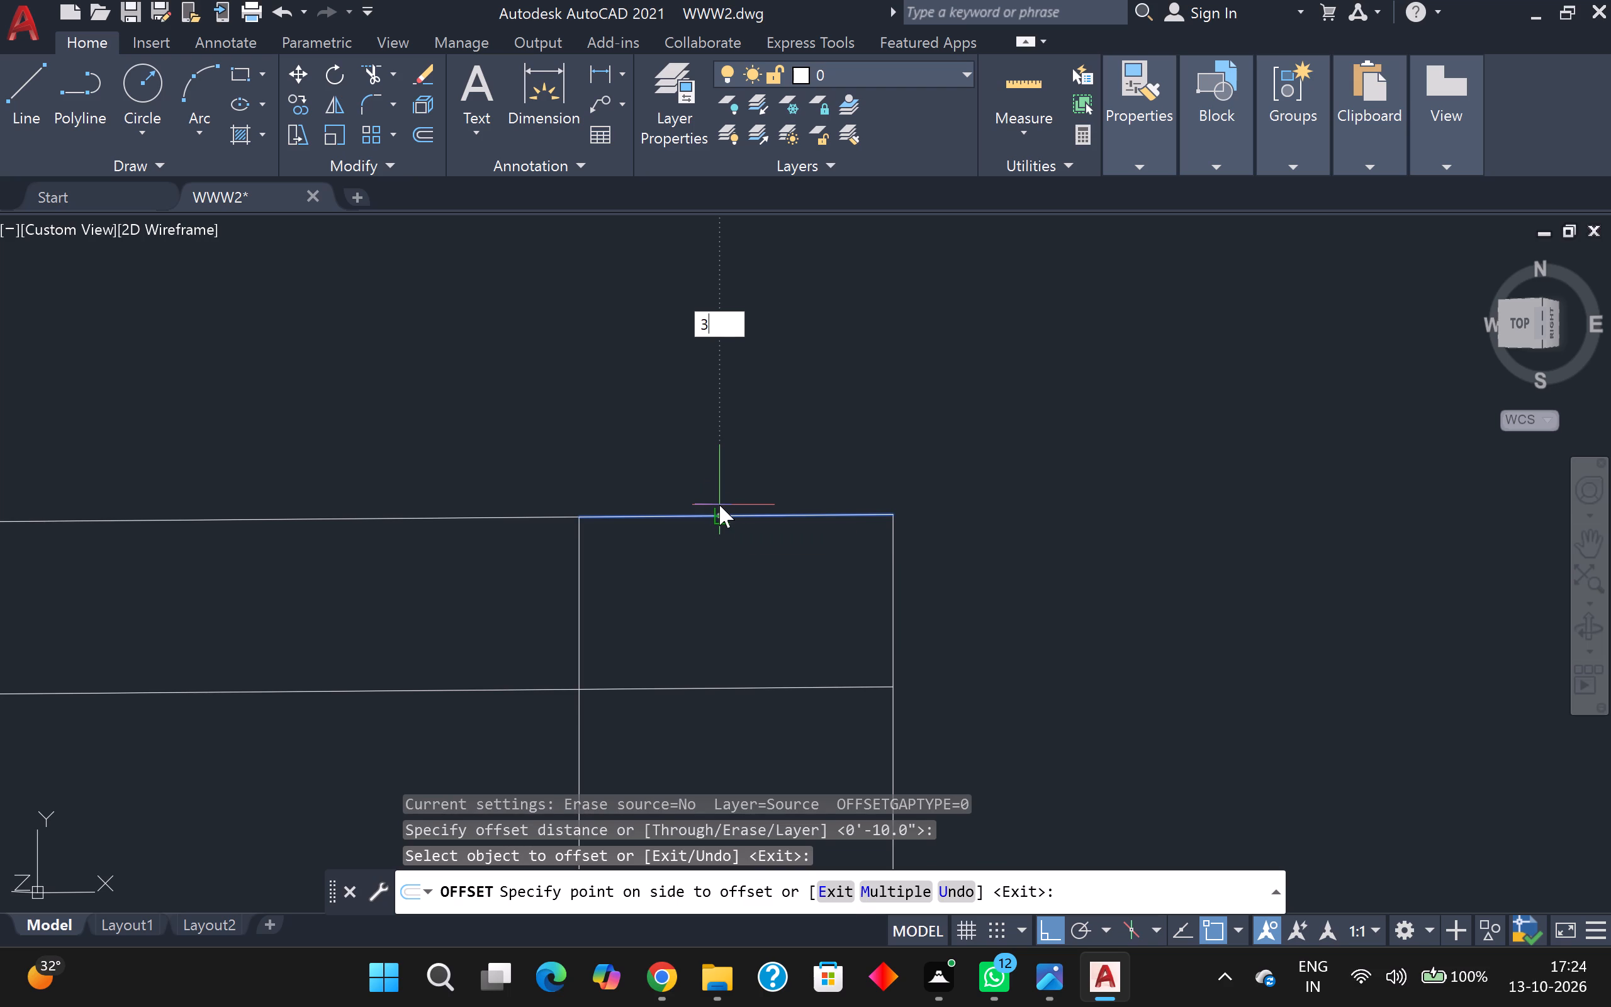
pyautogui.press('Return')
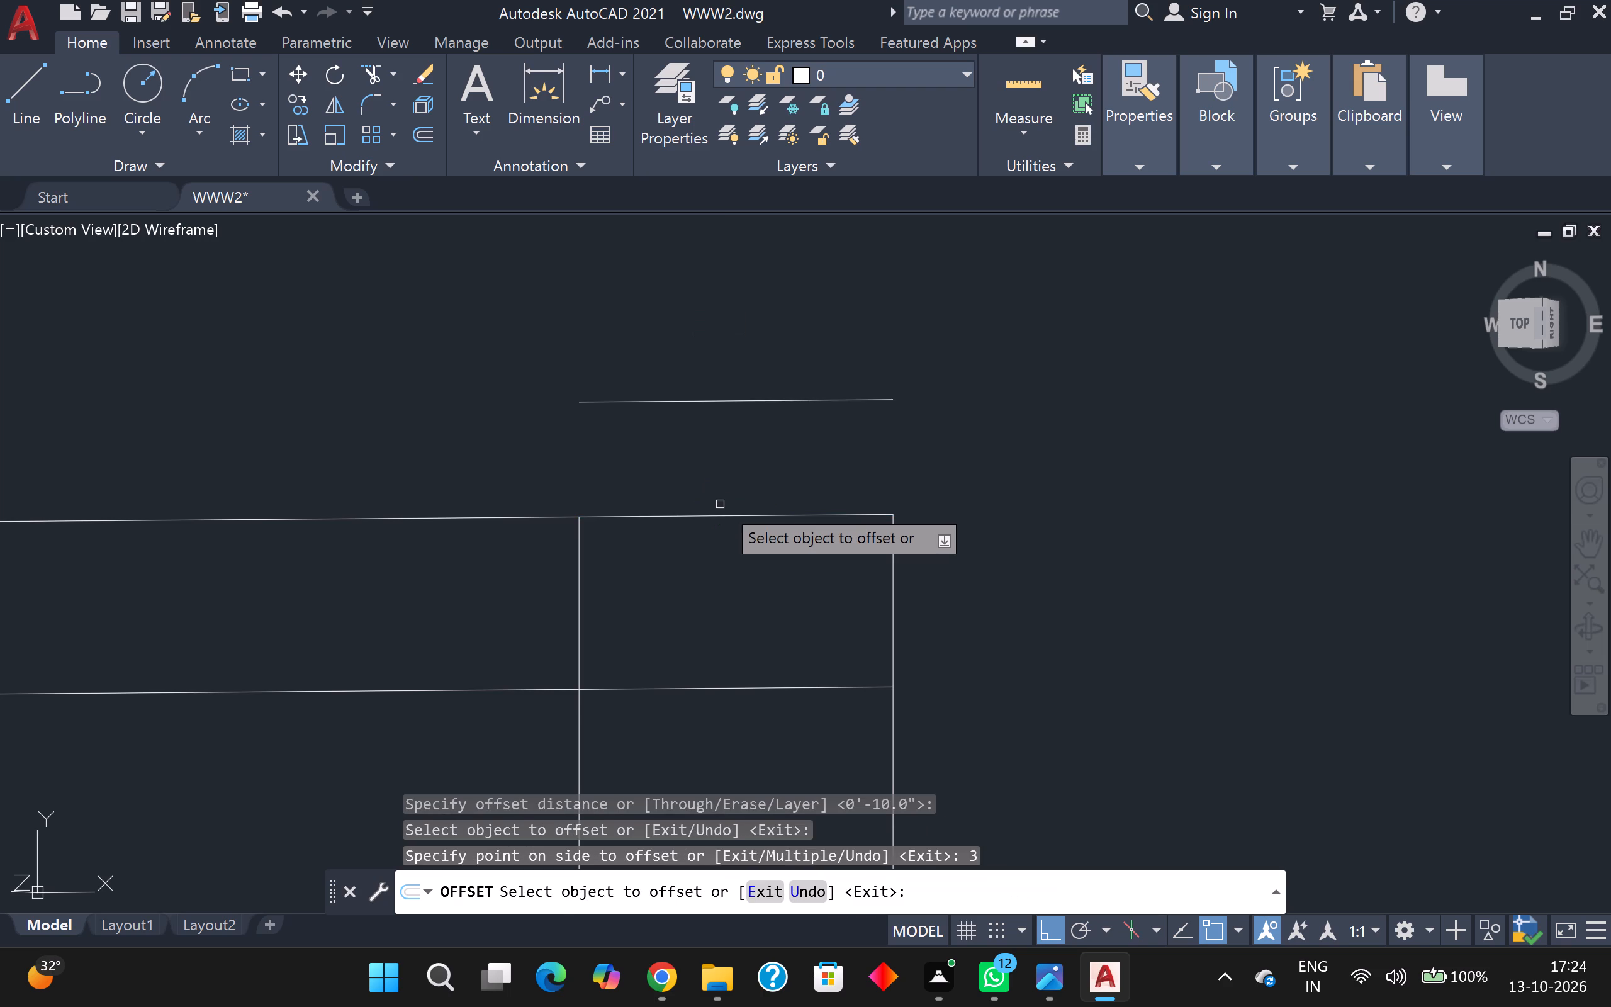
pyautogui.press('l')
pyautogui.press('Return')
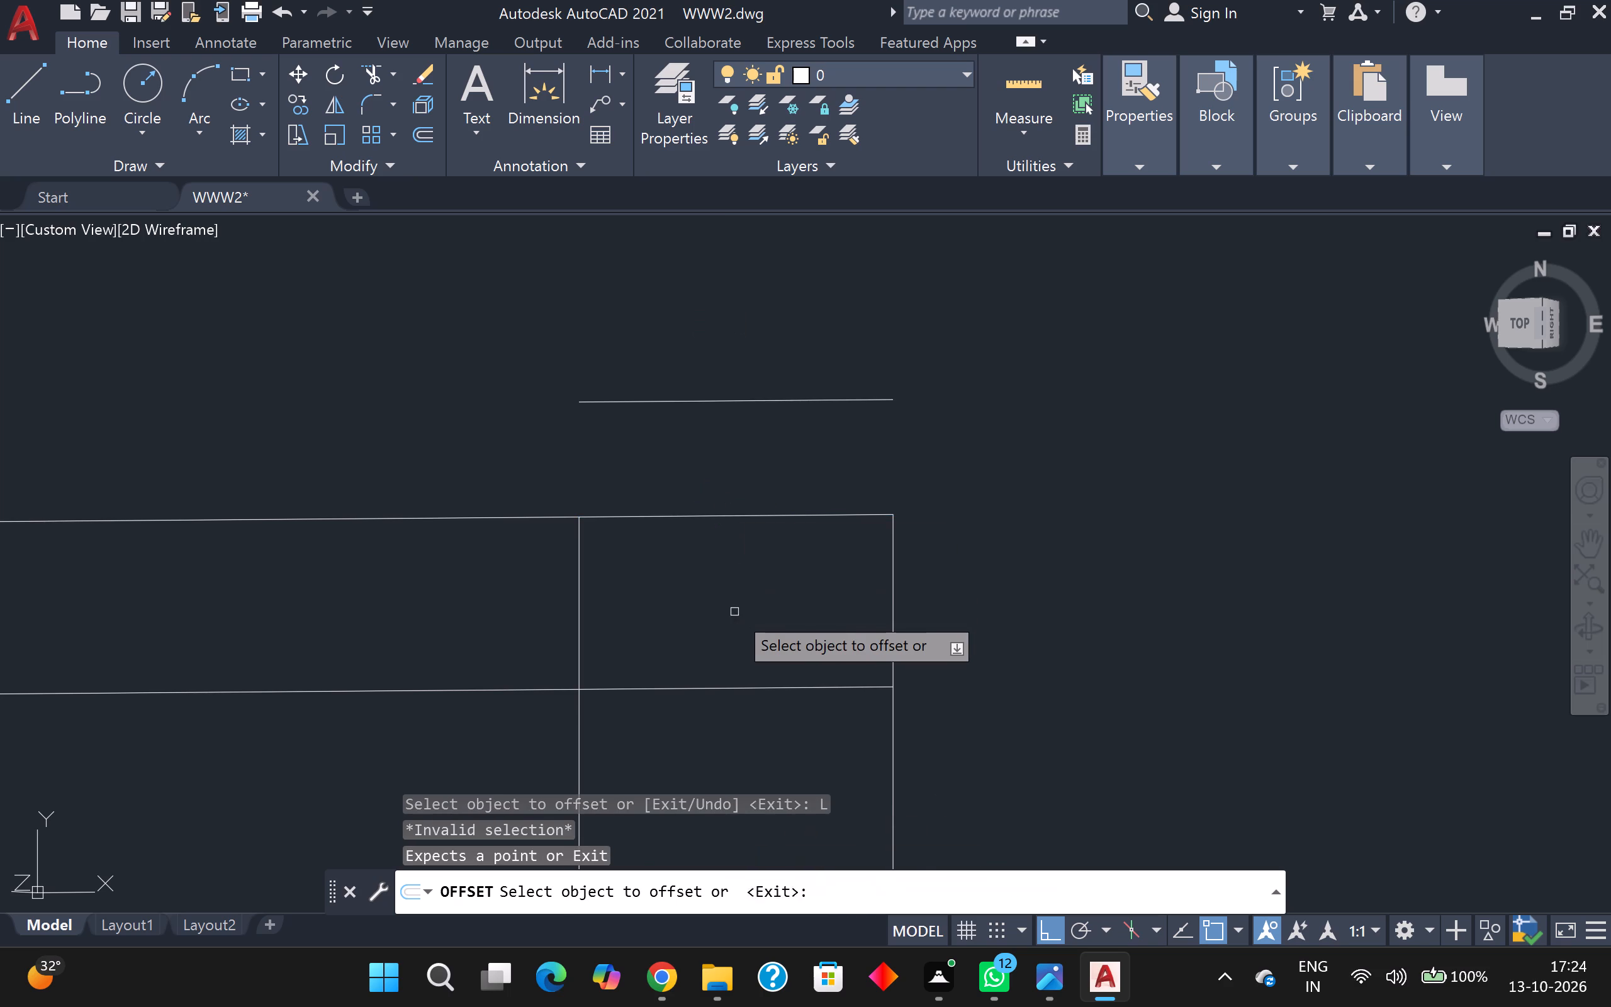
pyautogui.press('Escape')
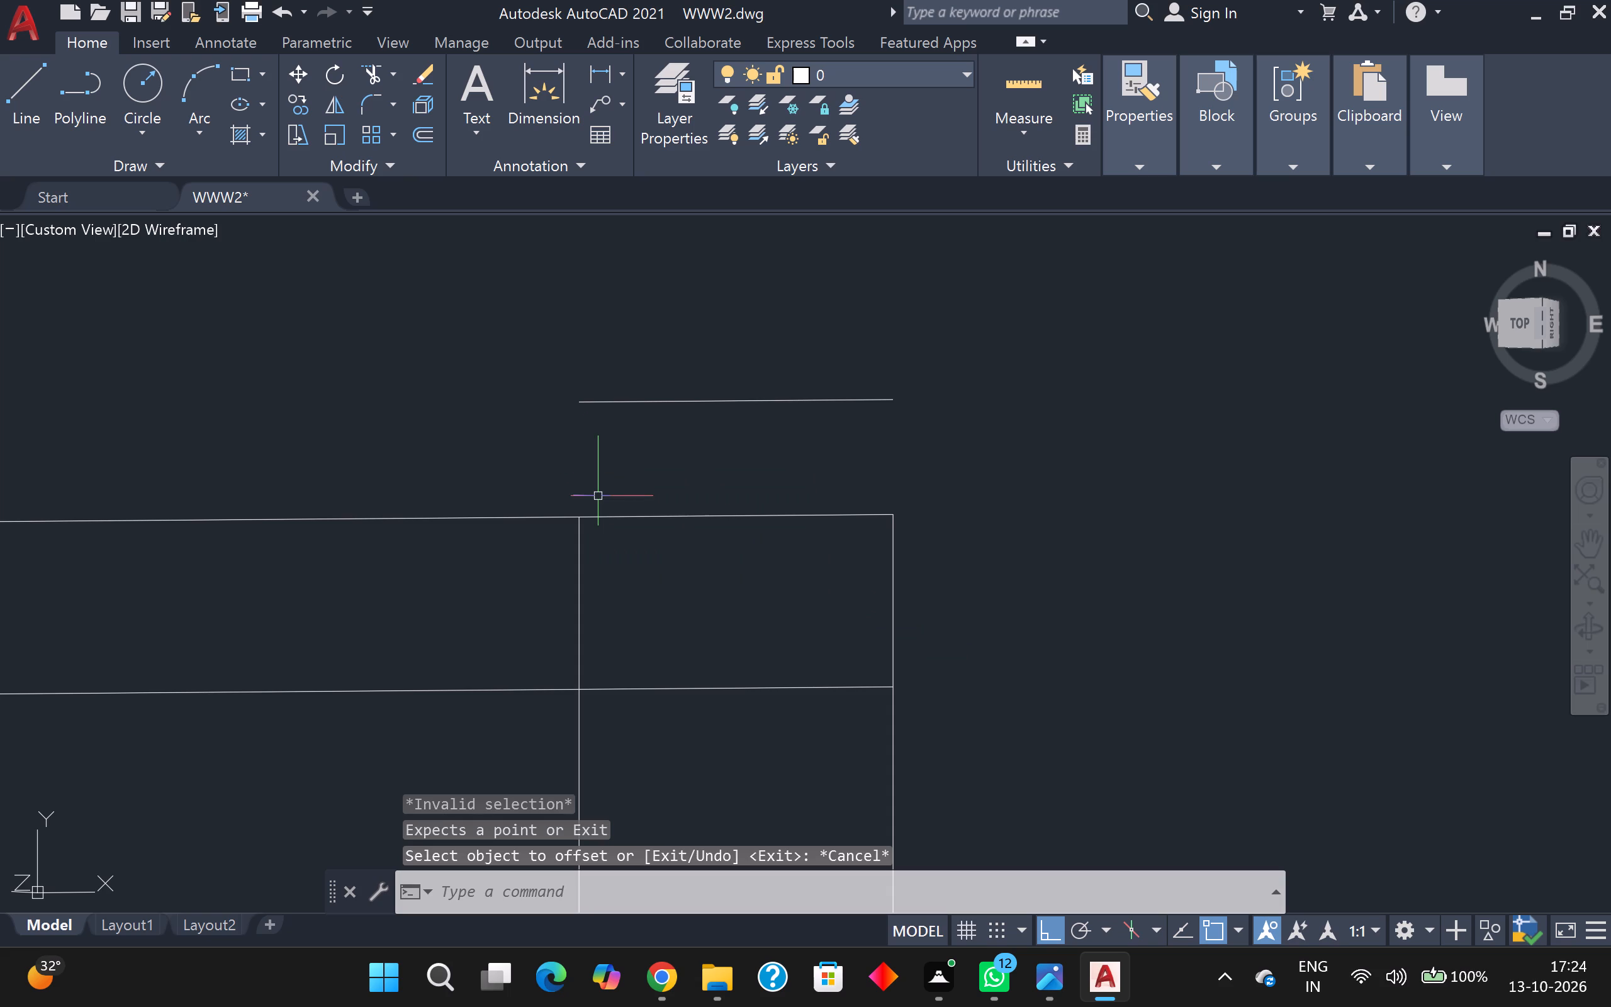
# Extend the central wall's left and right face lines up to the offset line.
pyautogui.scroll(1, 580, 544)
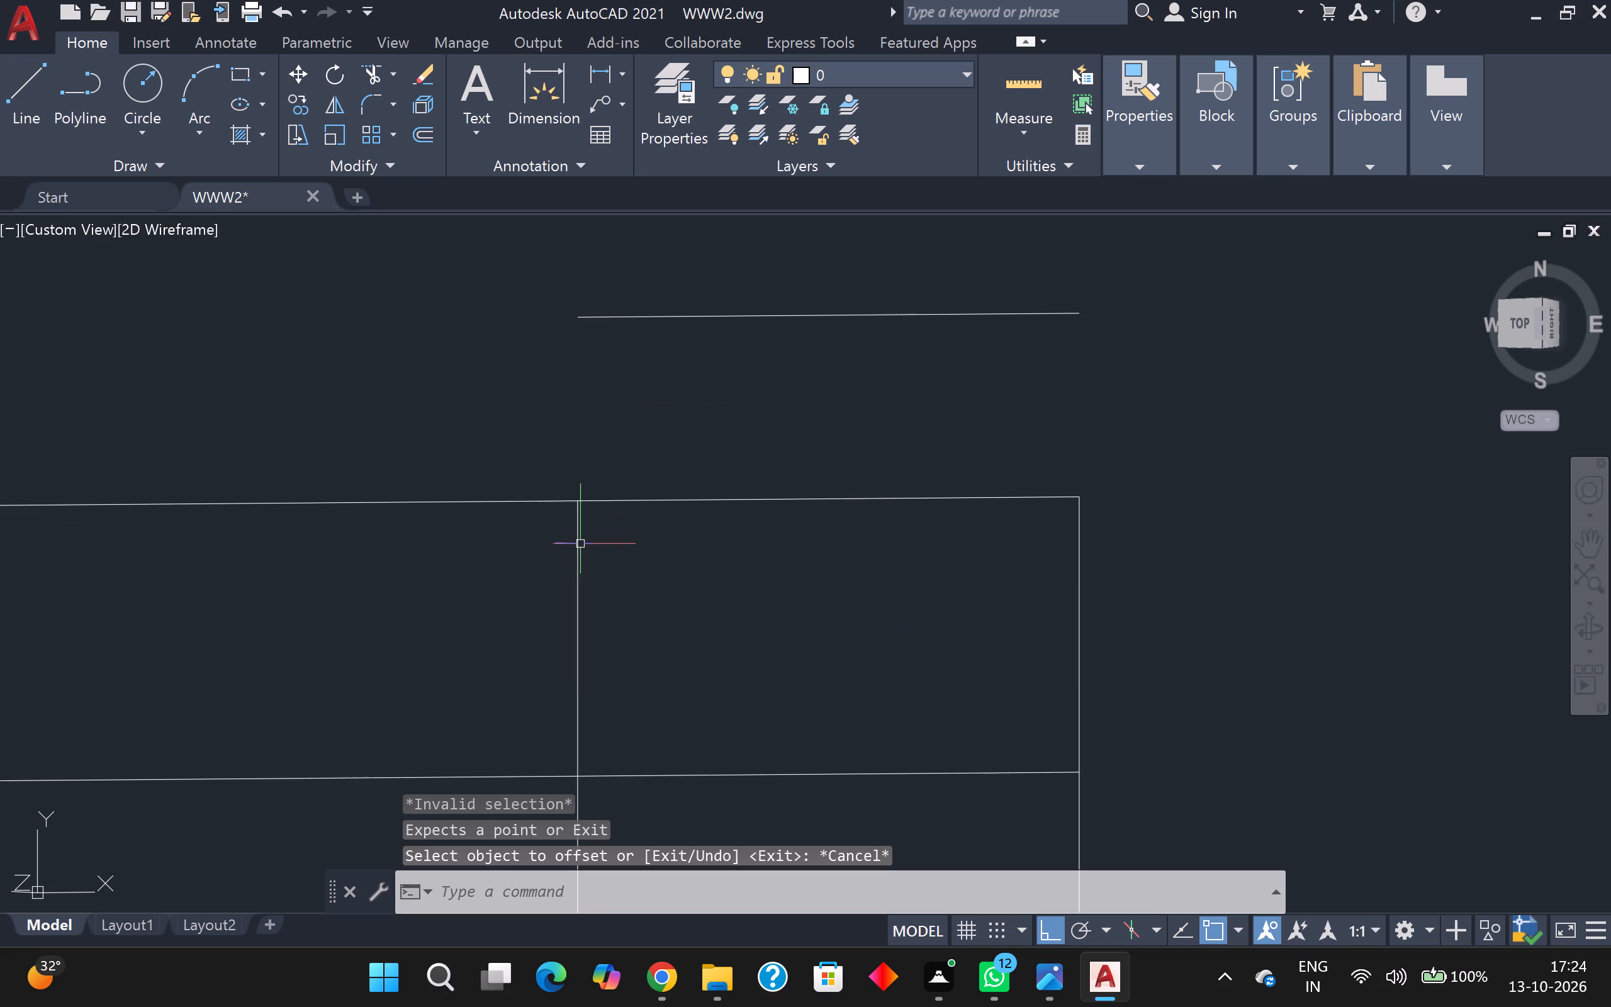
pyautogui.write('TR')
pyautogui.press('Return')
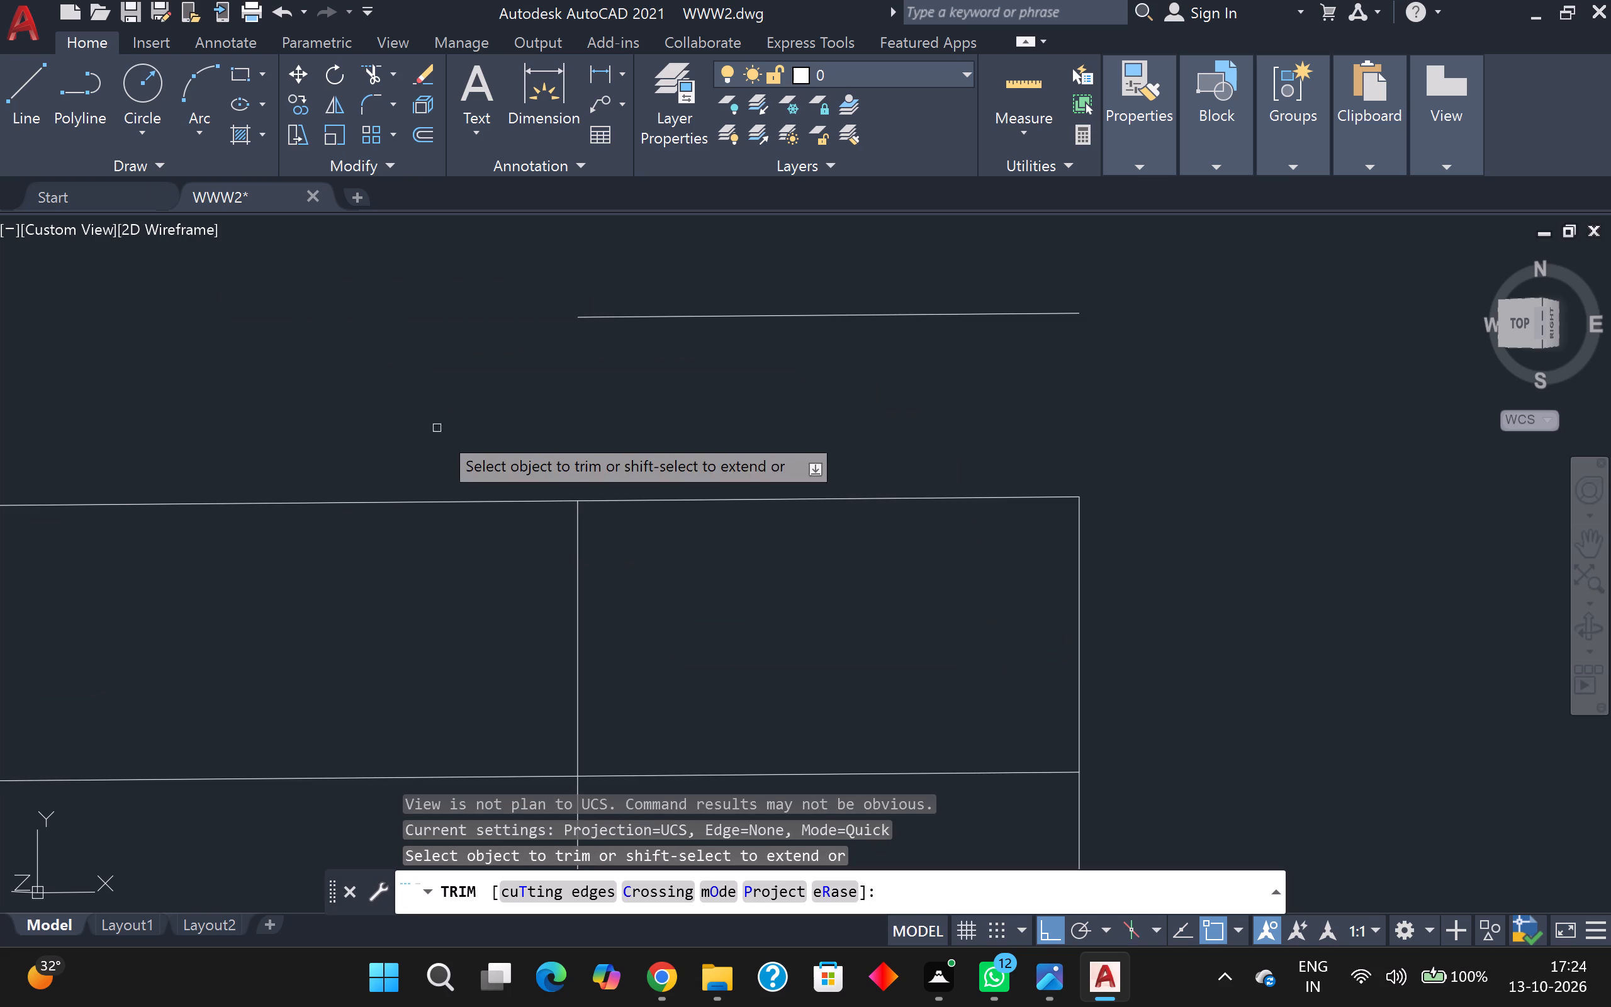
pyautogui.keyDown('shift'); pyautogui.click(577, 567); pyautogui.keyUp('shift')
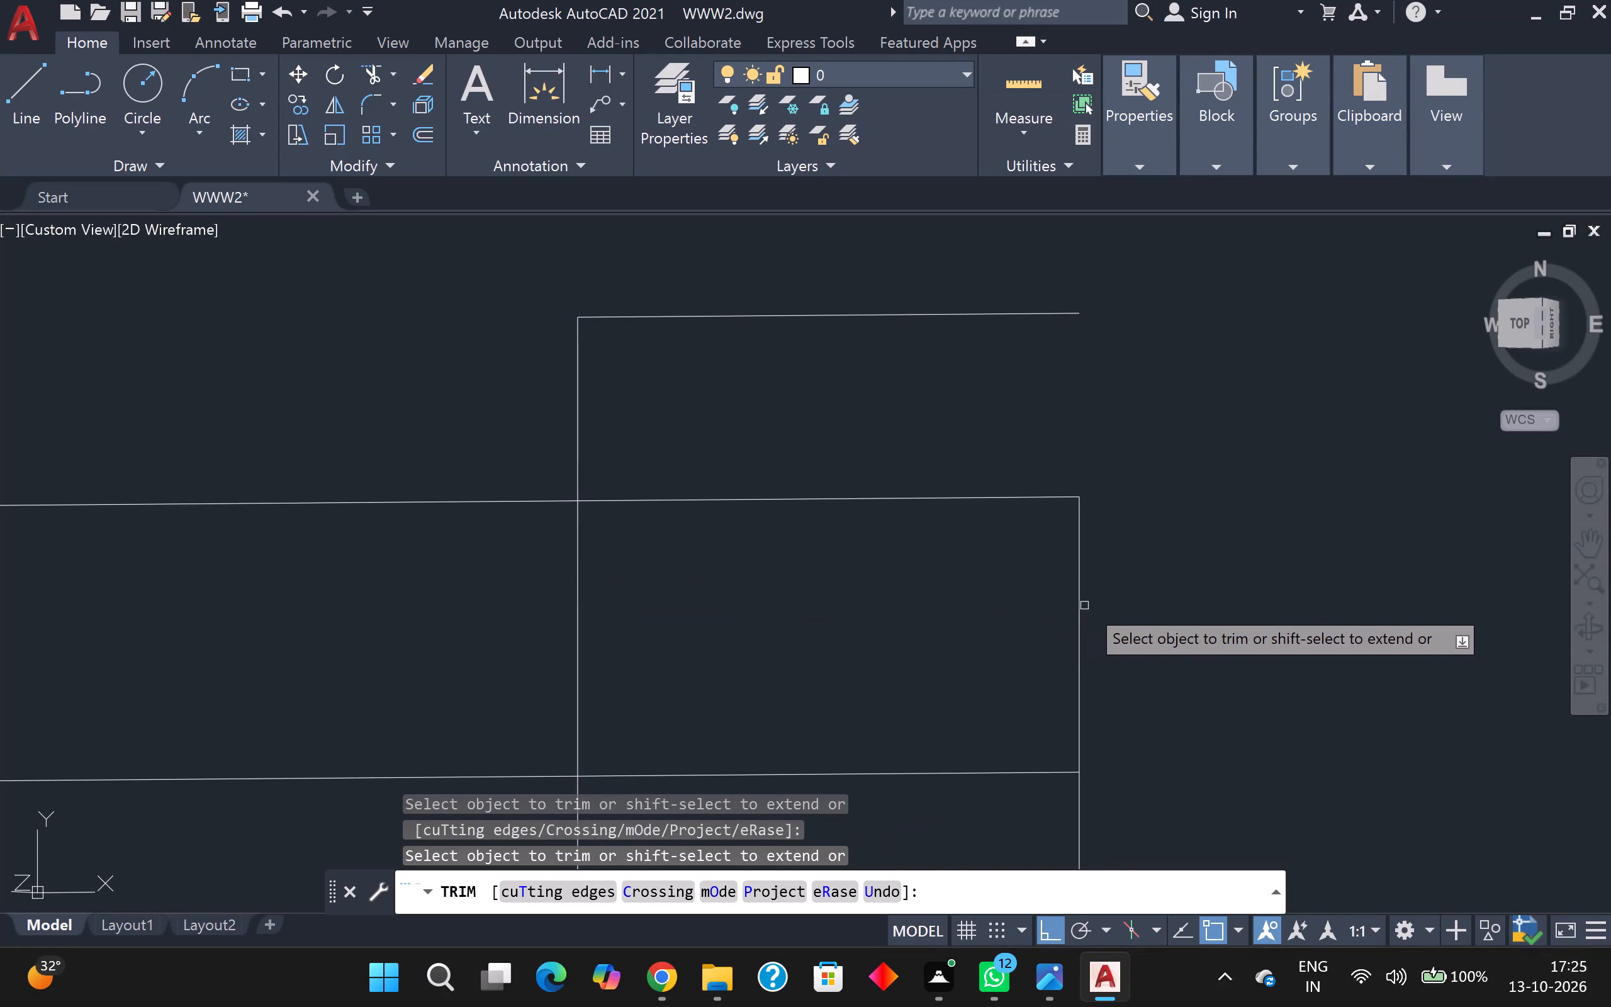
pyautogui.keyDown('shift'); pyautogui.click(1079, 597); pyautogui.keyUp('shift')
# Trim the partition's upper line inside the central wall's end and the central wall's left face between the two partition lines.
pyautogui.scroll(-1, 1107, 583)
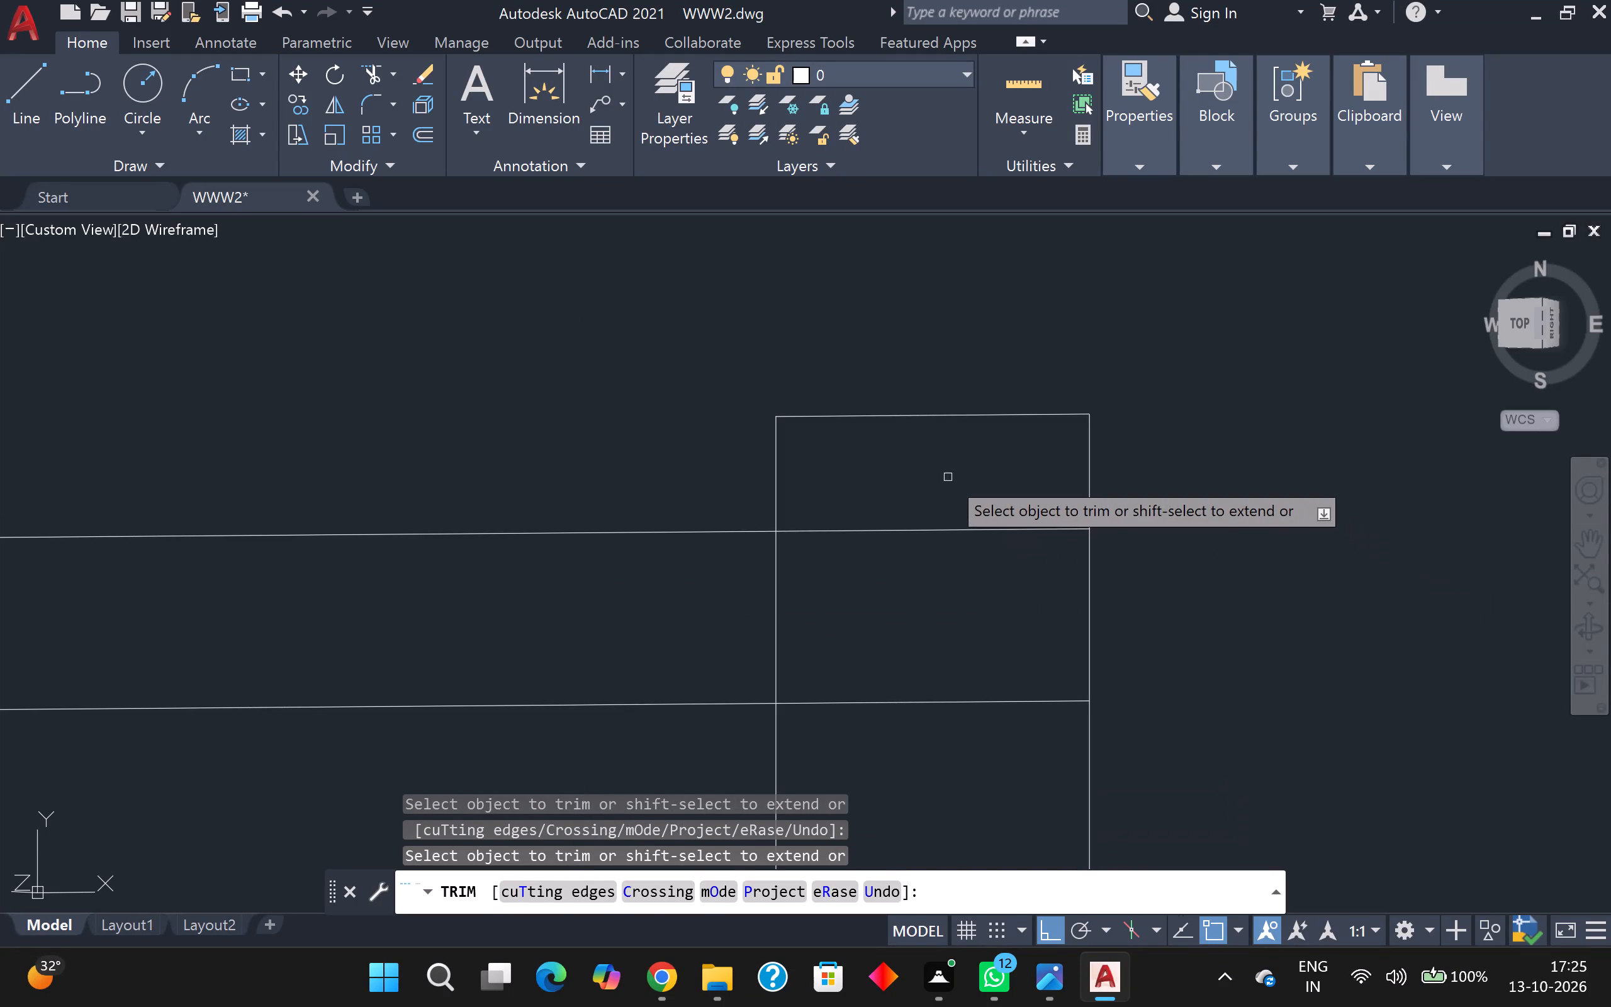
pyautogui.click(948, 477)
pyautogui.click(995, 555)
pyautogui.click(735, 590)
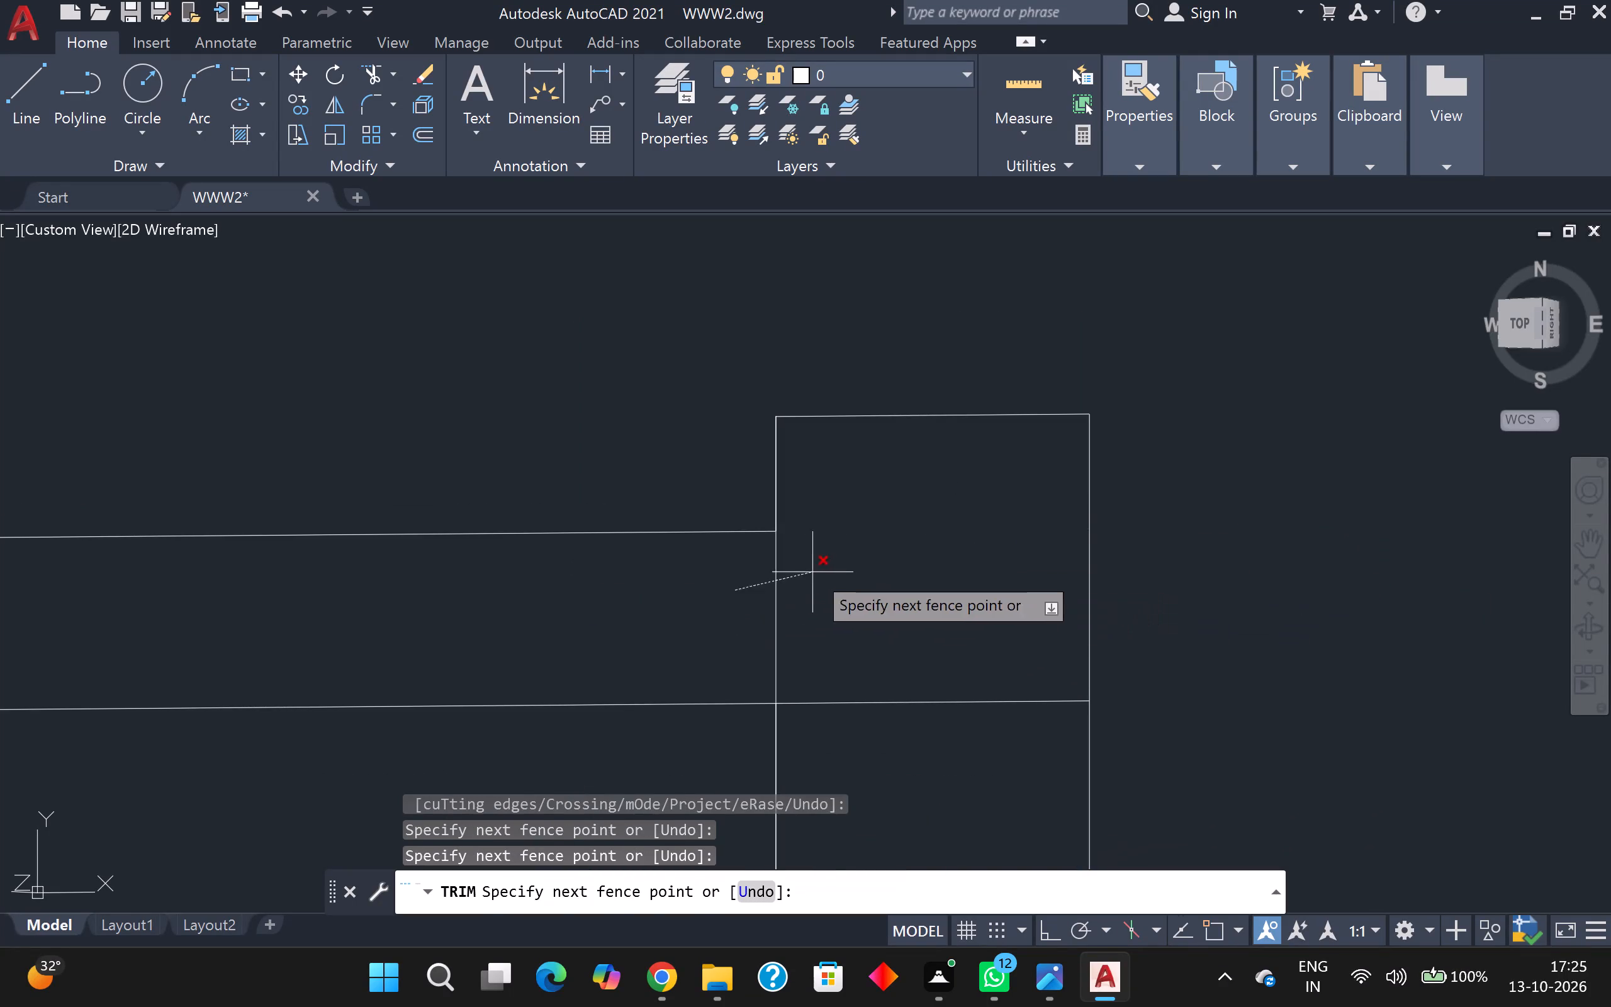
pyautogui.click(818, 571)
# Break the upper line of the horizontal partition below the small rooms where it meets the vertical 4.5" partition's left face.
pyautogui.scroll(-2, 829, 562)
pyautogui.scroll(-2, 928, 515)
pyautogui.middleClick(1002, 375)
pyautogui.scroll(-2, 1002, 375)
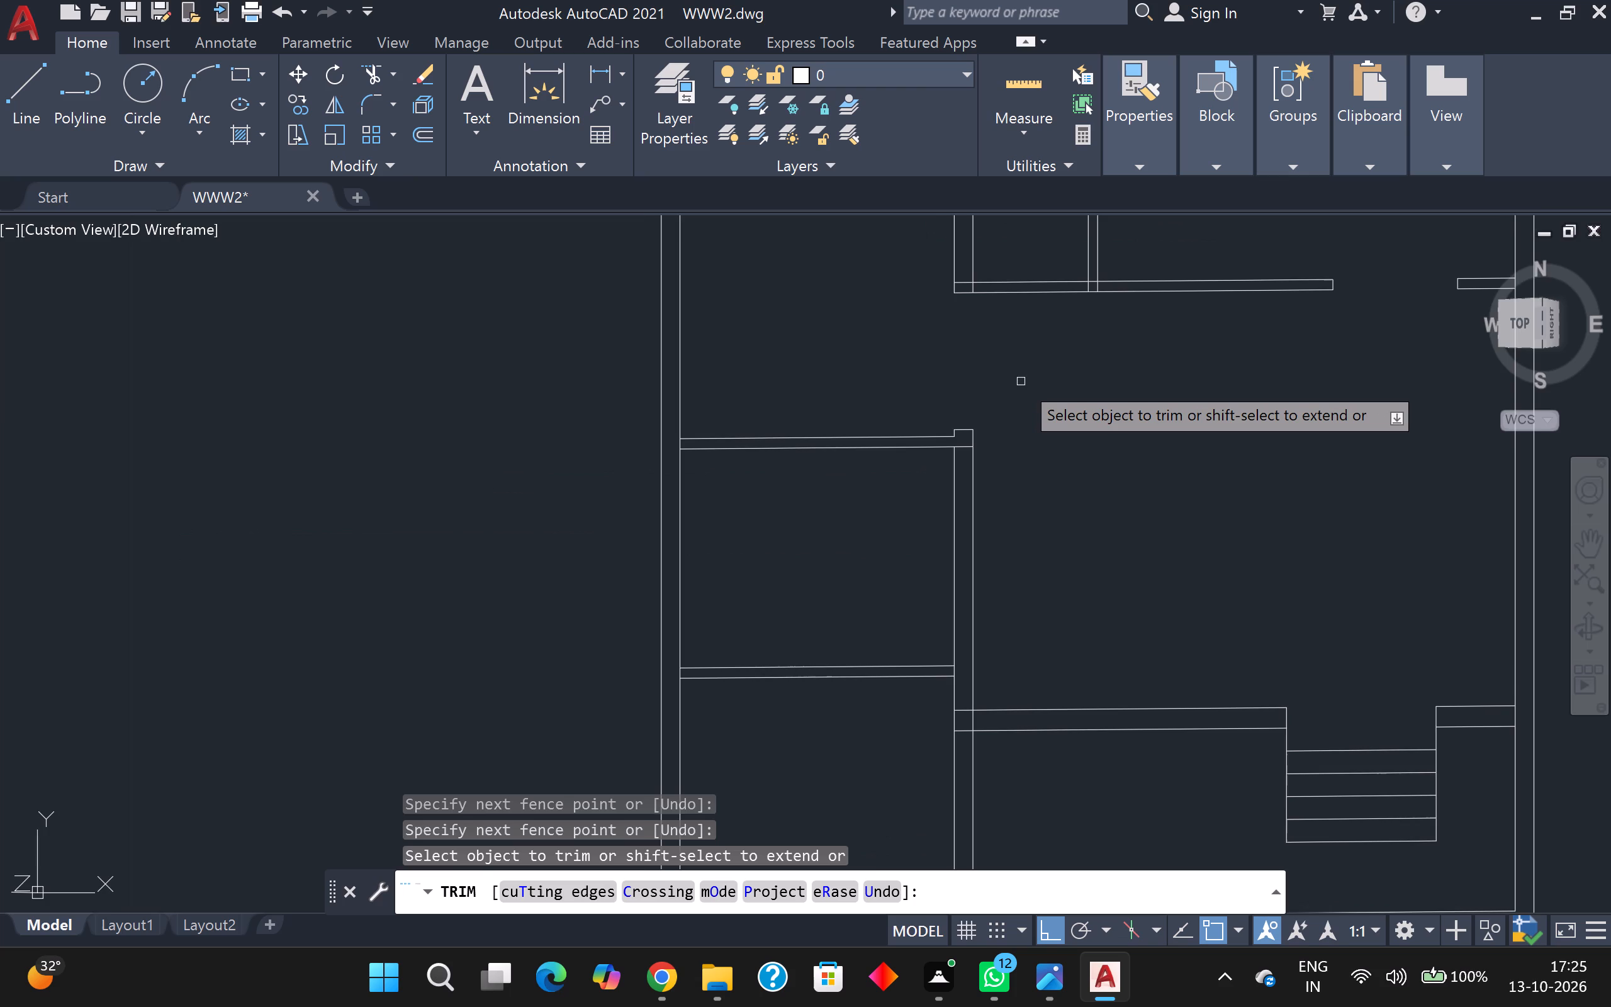
pyautogui.moveTo(1021, 381); pyautogui.dragTo(612, 581, button='middle')
pyautogui.scroll(1, 858, 512)
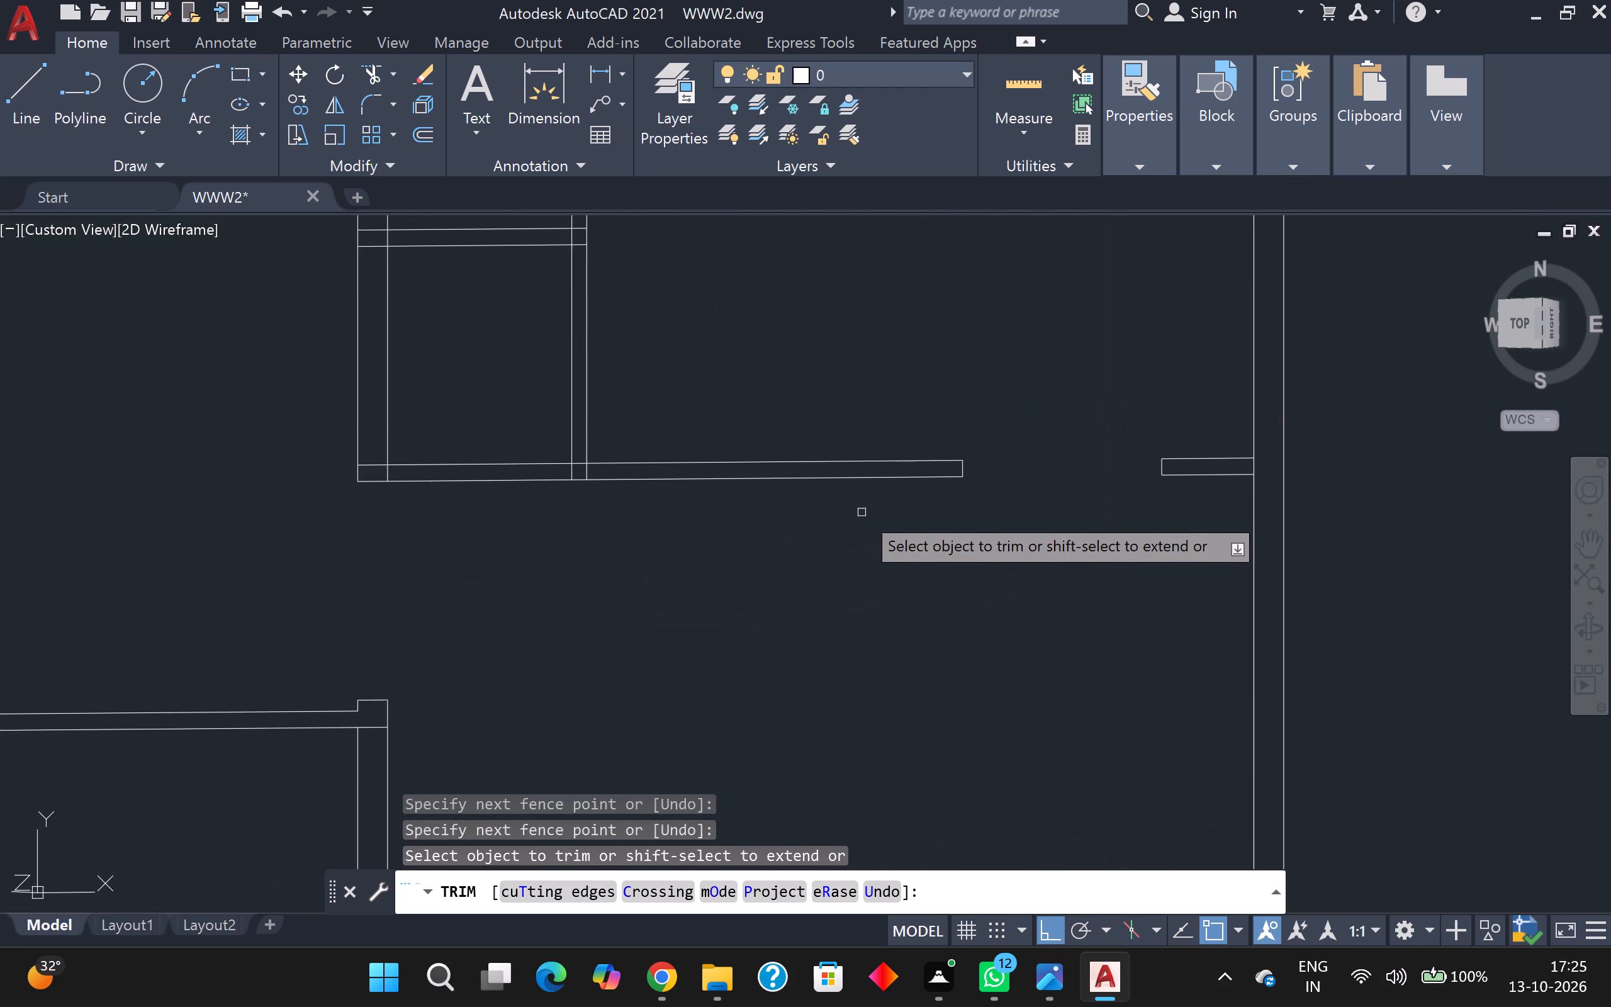
pyautogui.scroll(-2, 862, 512)
pyautogui.scroll(2, 824, 464)
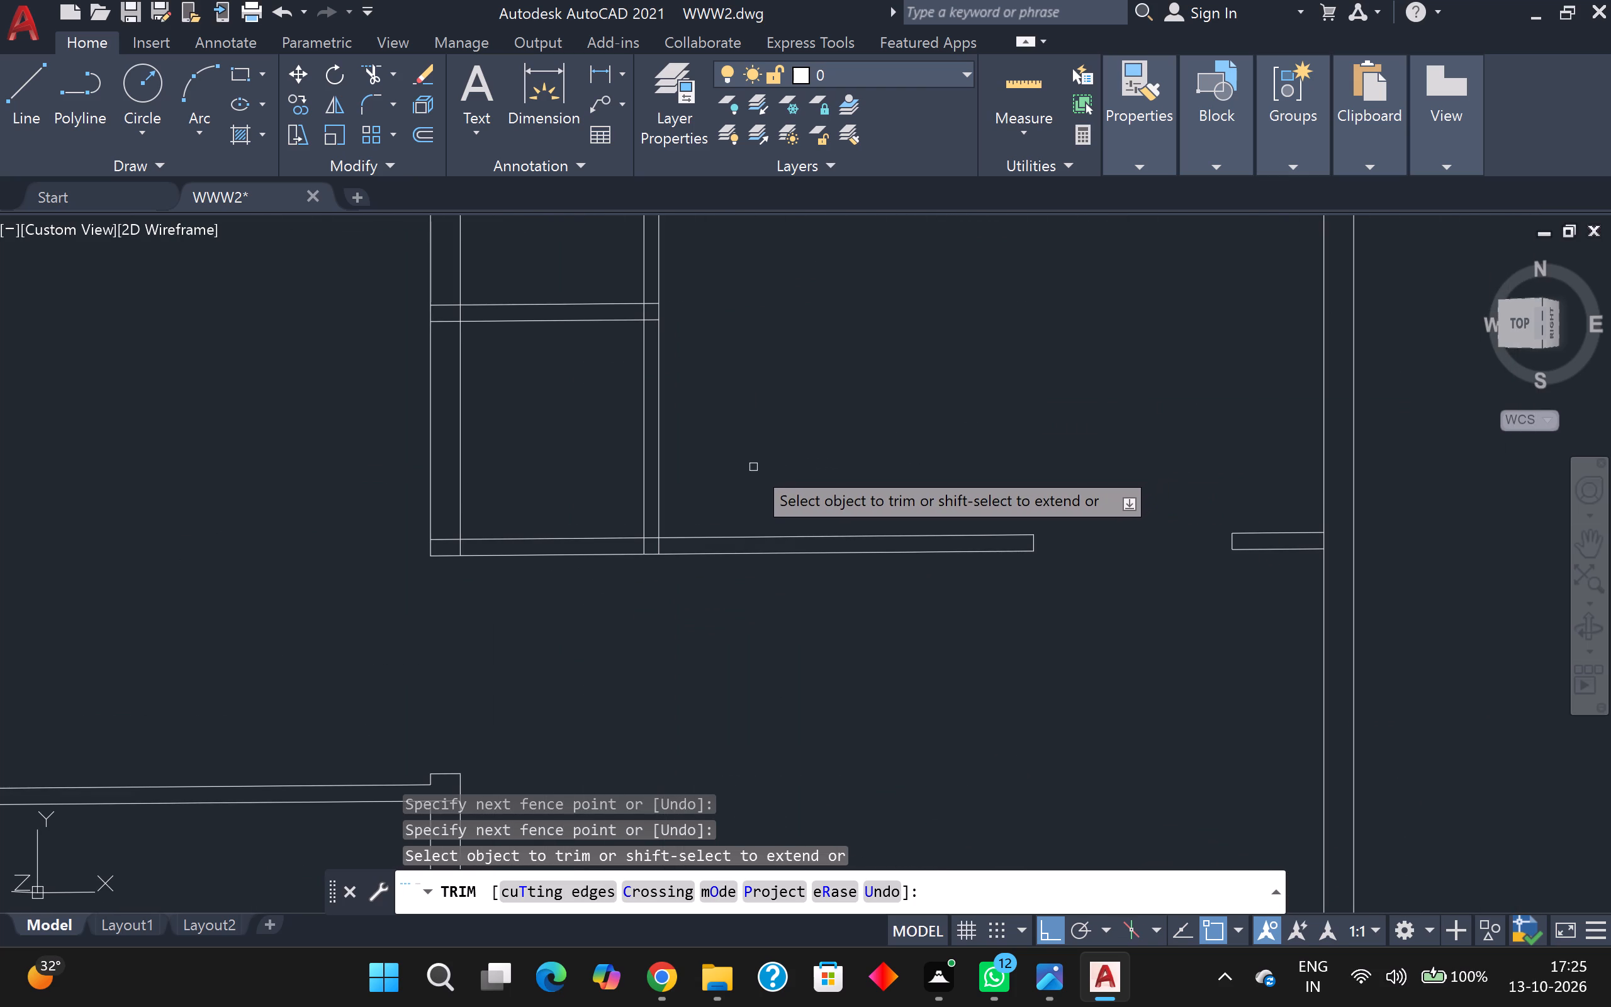
pyautogui.scroll(2, 753, 467)
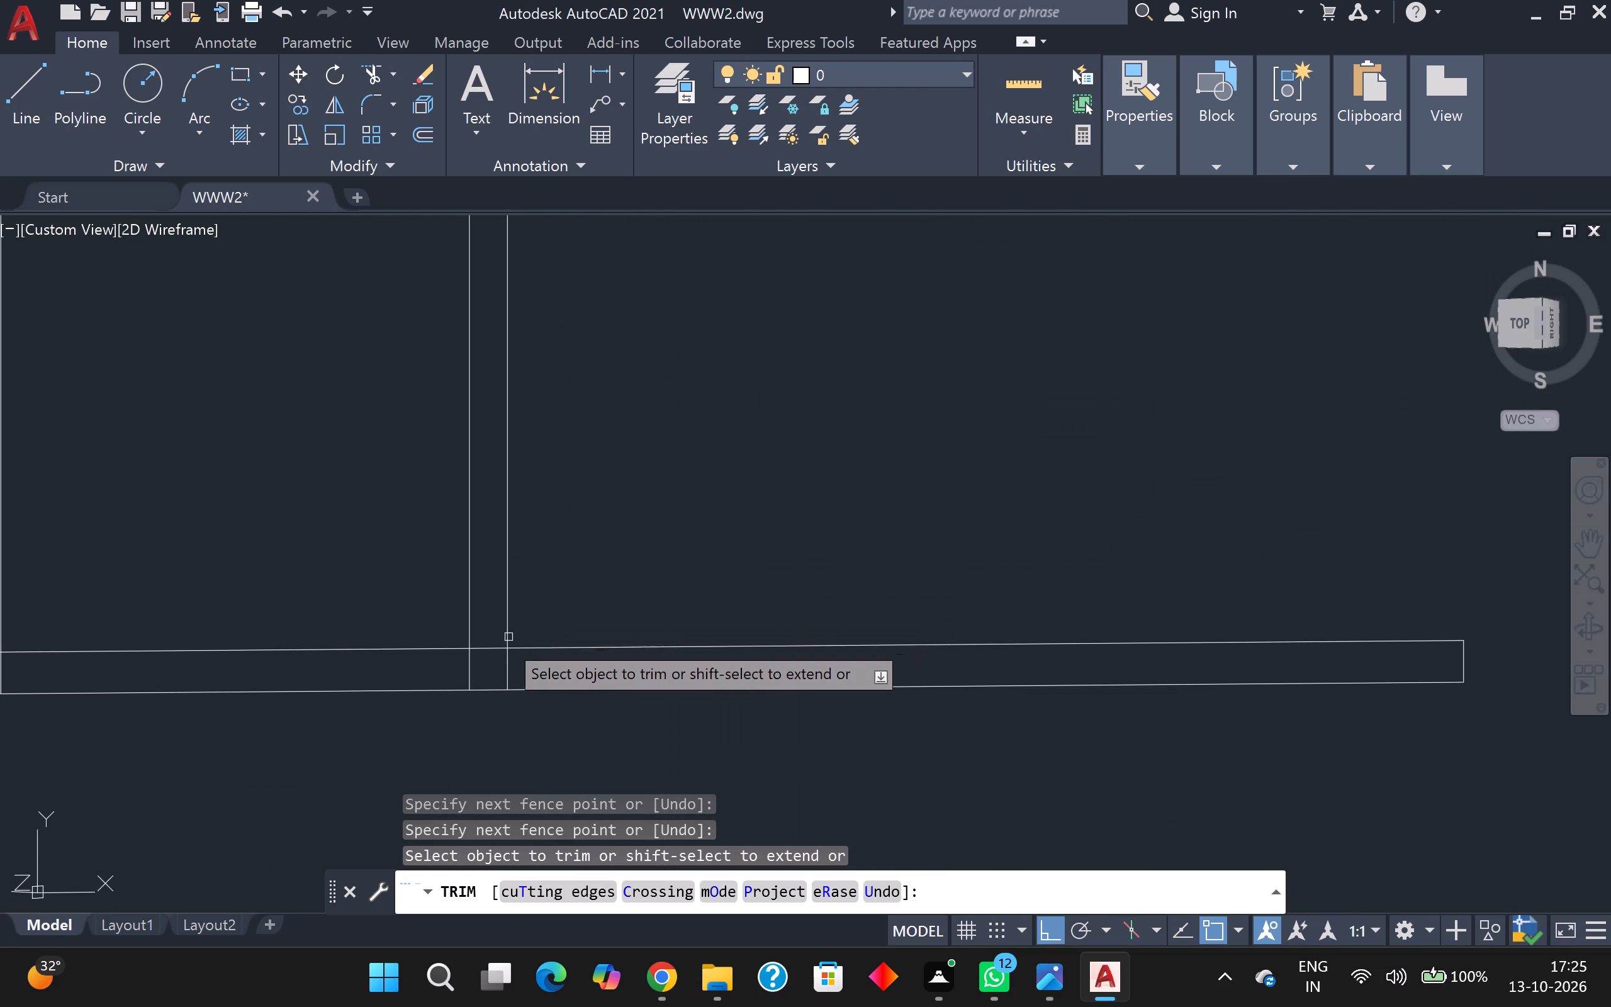
pyautogui.press('Escape')
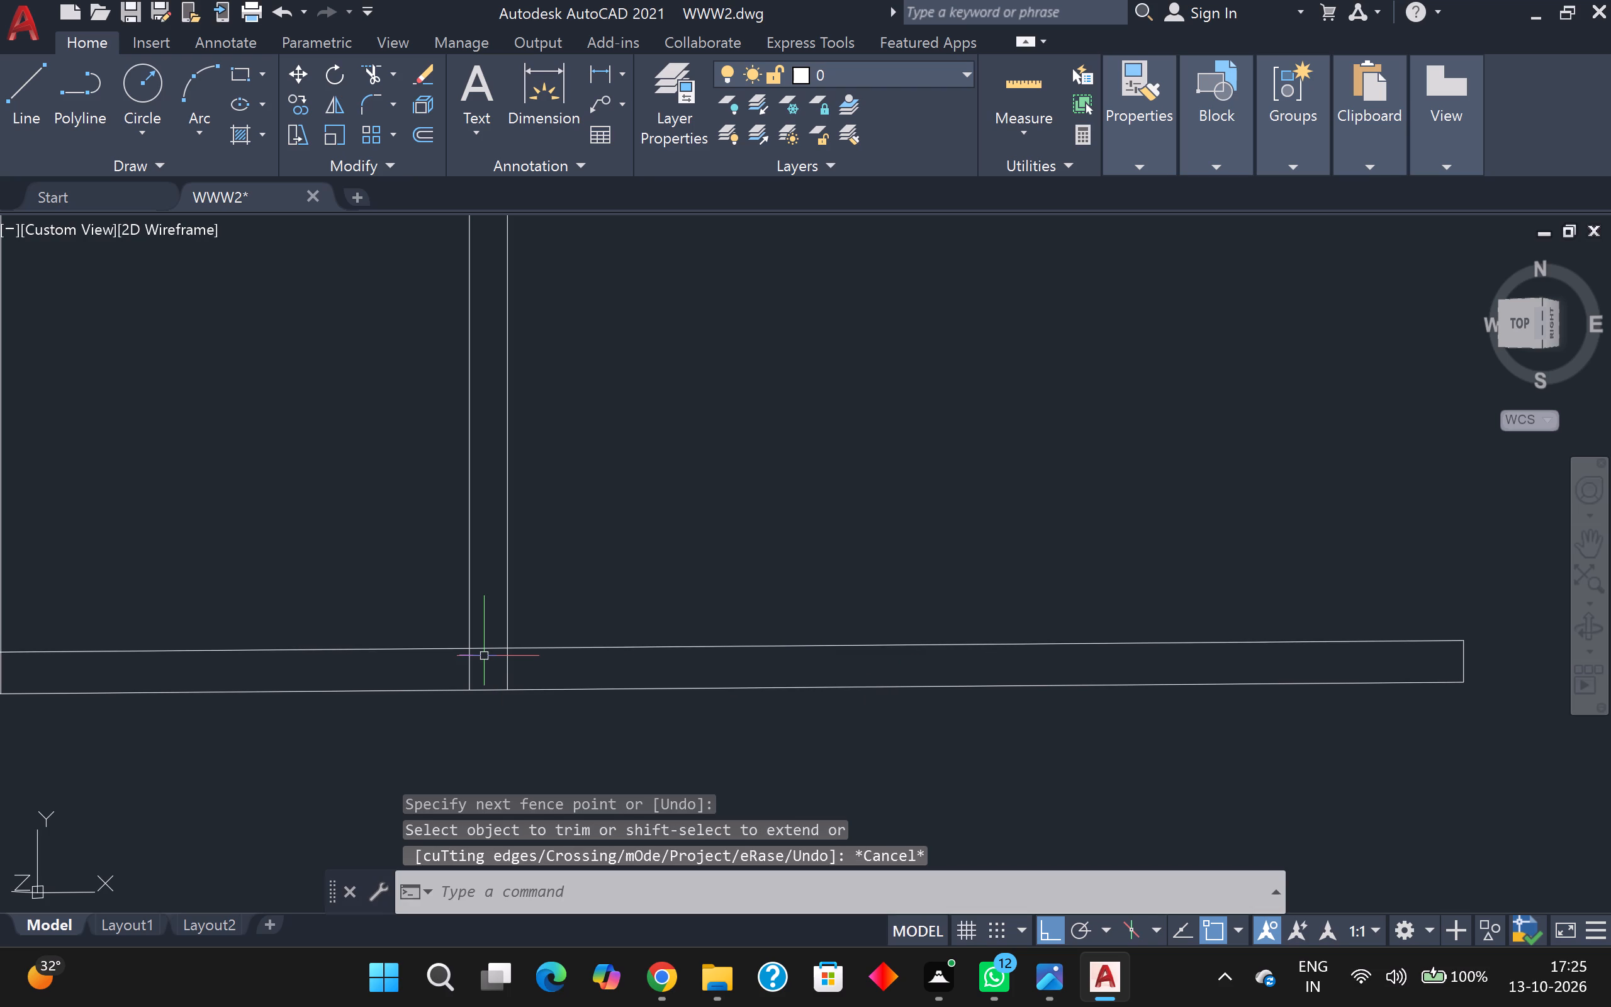
pyautogui.write('BR')
pyautogui.click(580, 753)
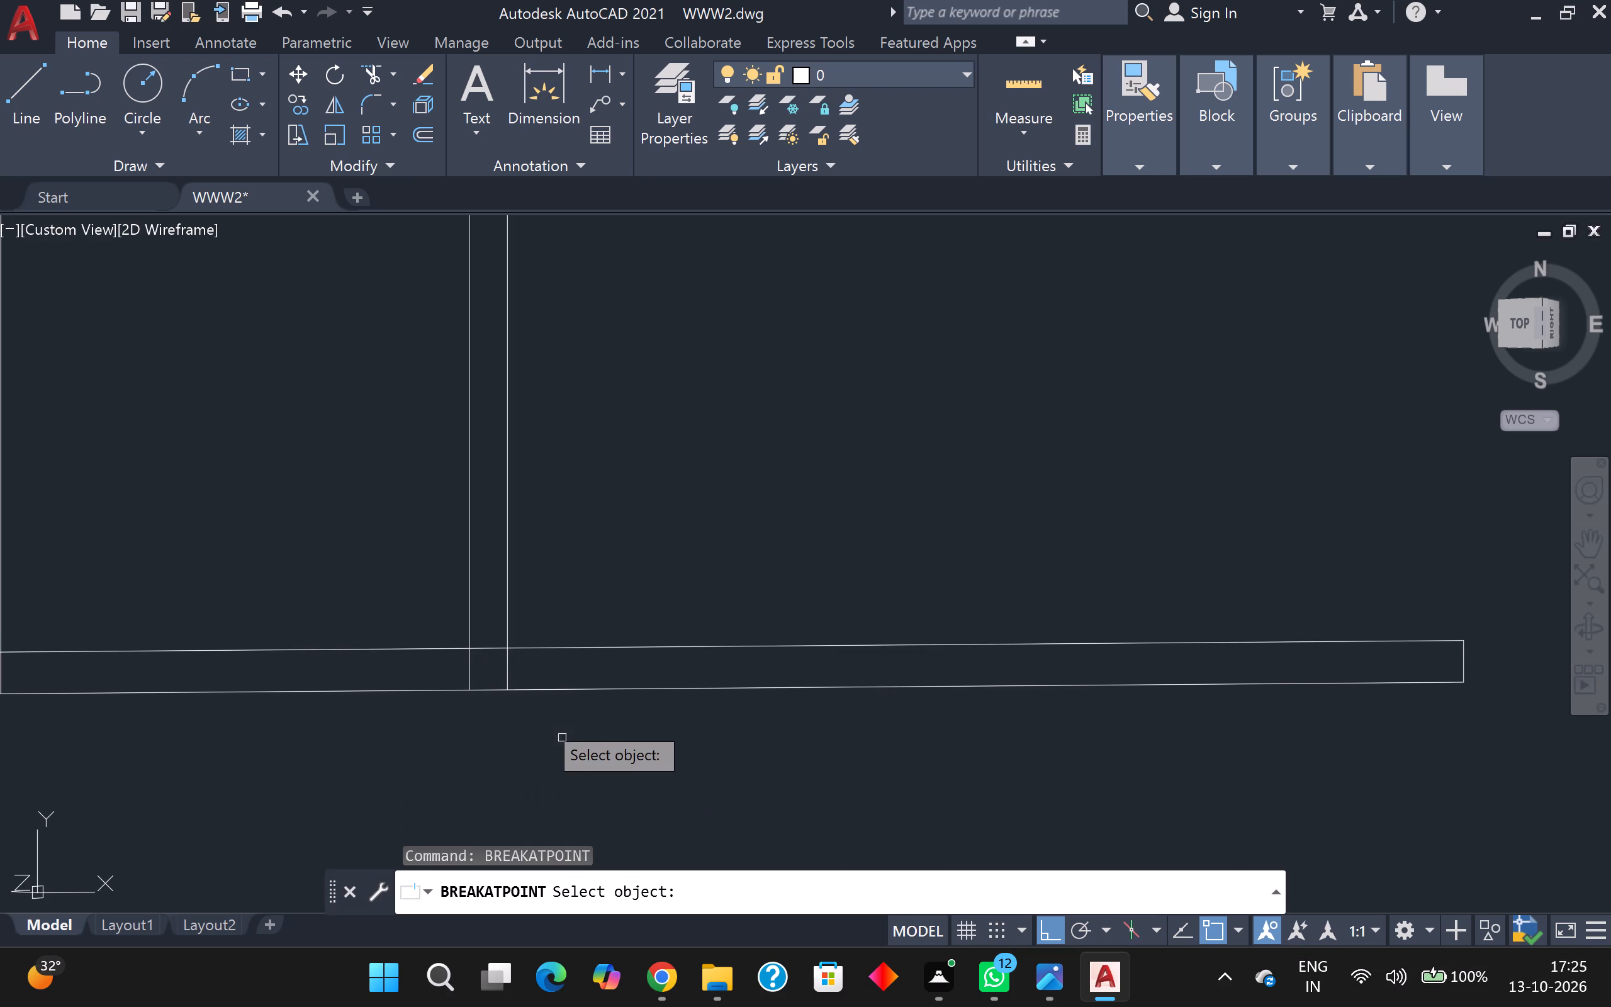
pyautogui.click(486, 650)
pyautogui.scroll(2, 486, 650)
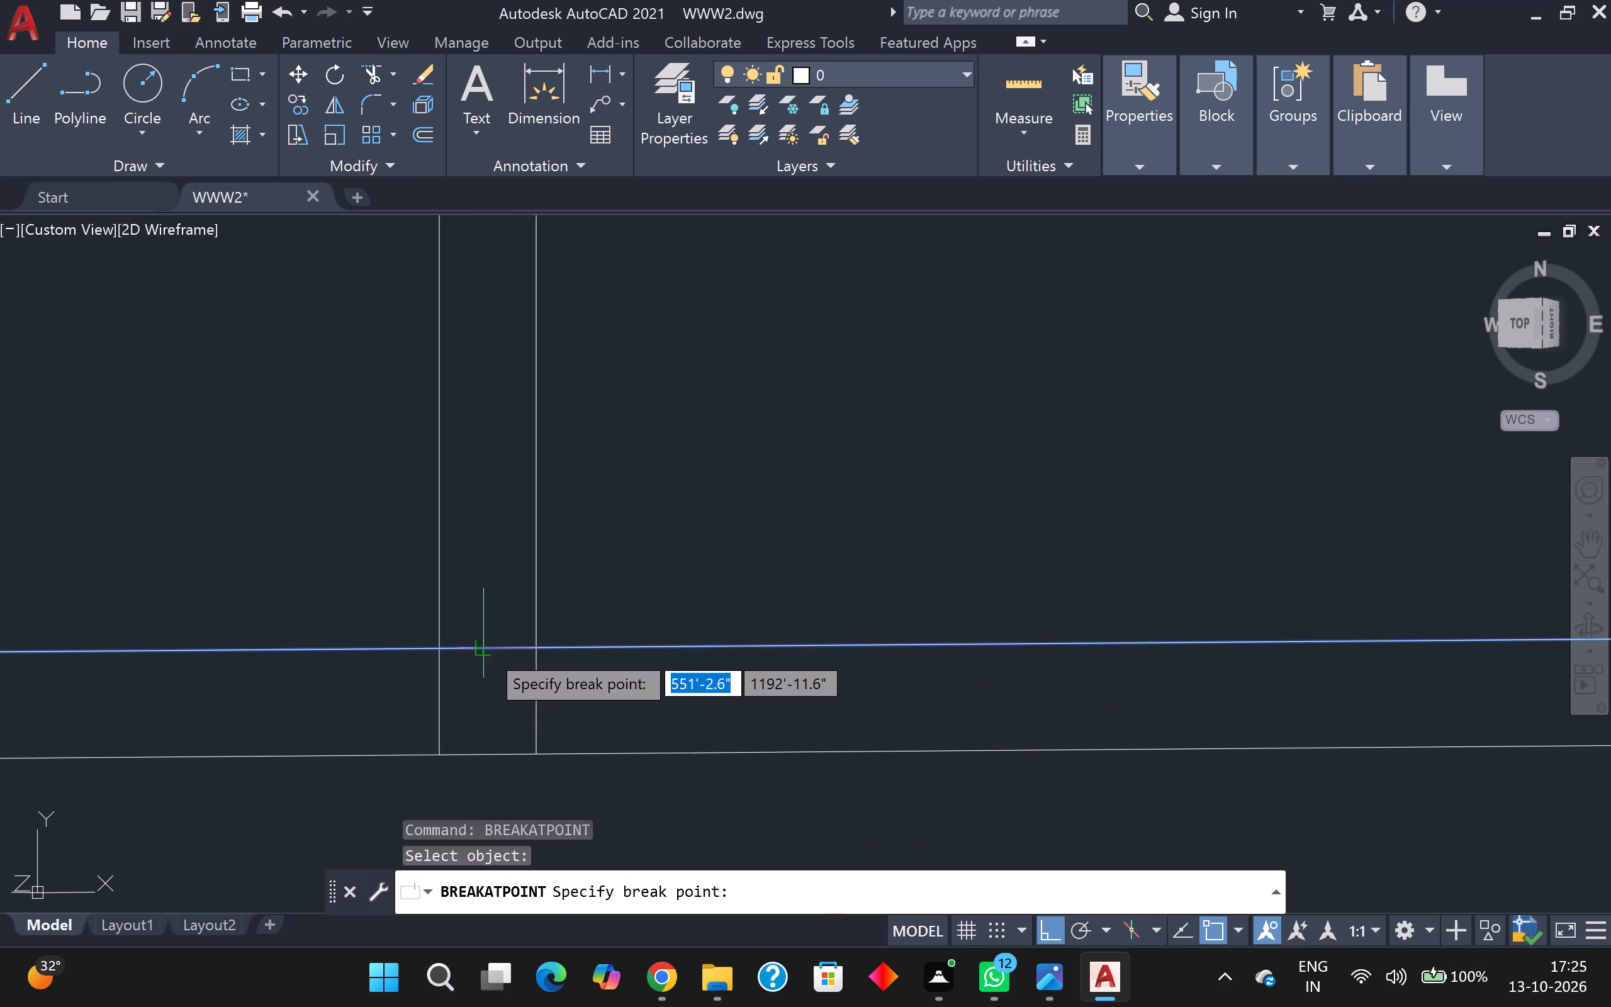
pyautogui.scroll(2, 481, 650)
pyautogui.click(376, 651)
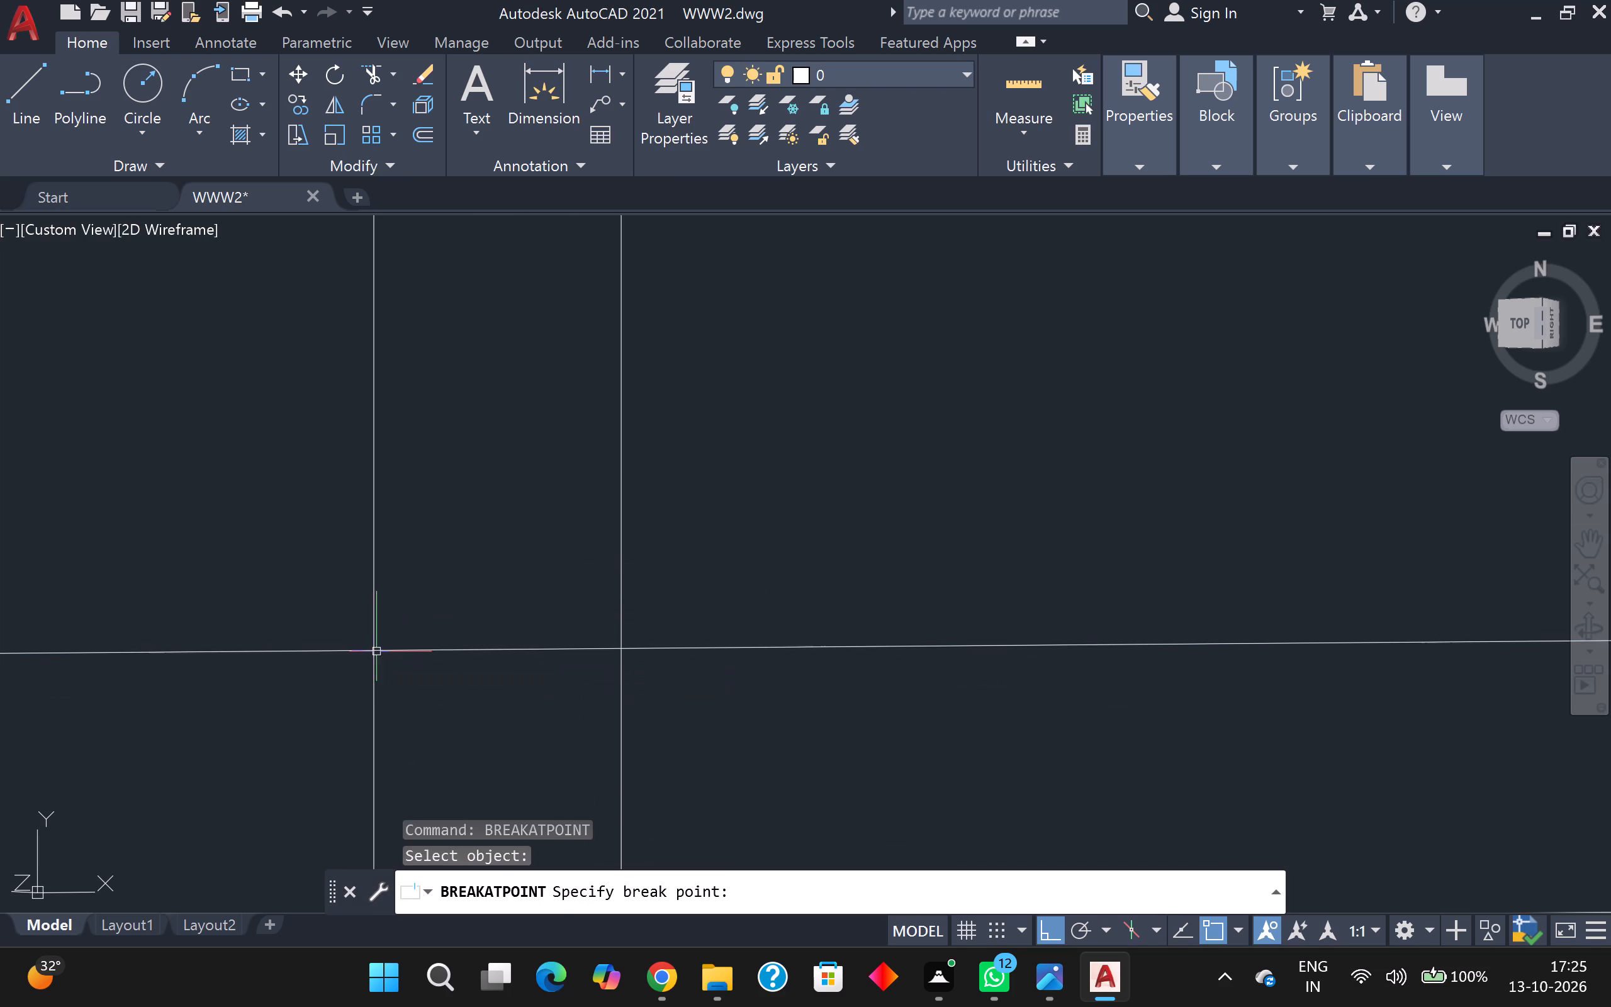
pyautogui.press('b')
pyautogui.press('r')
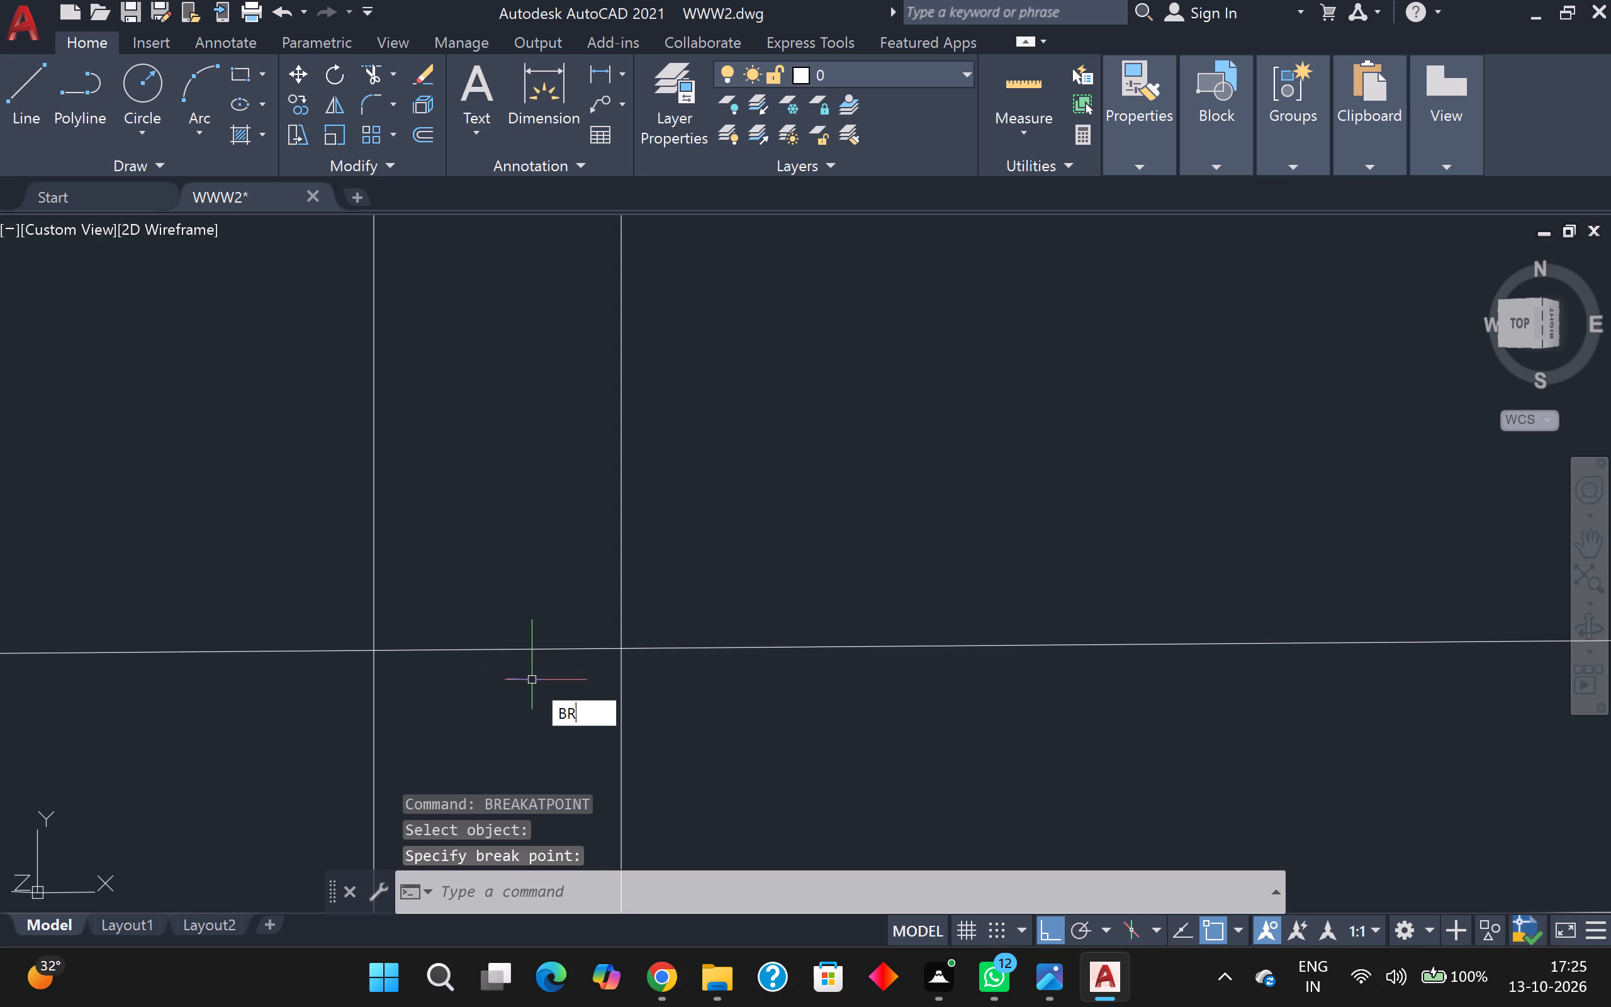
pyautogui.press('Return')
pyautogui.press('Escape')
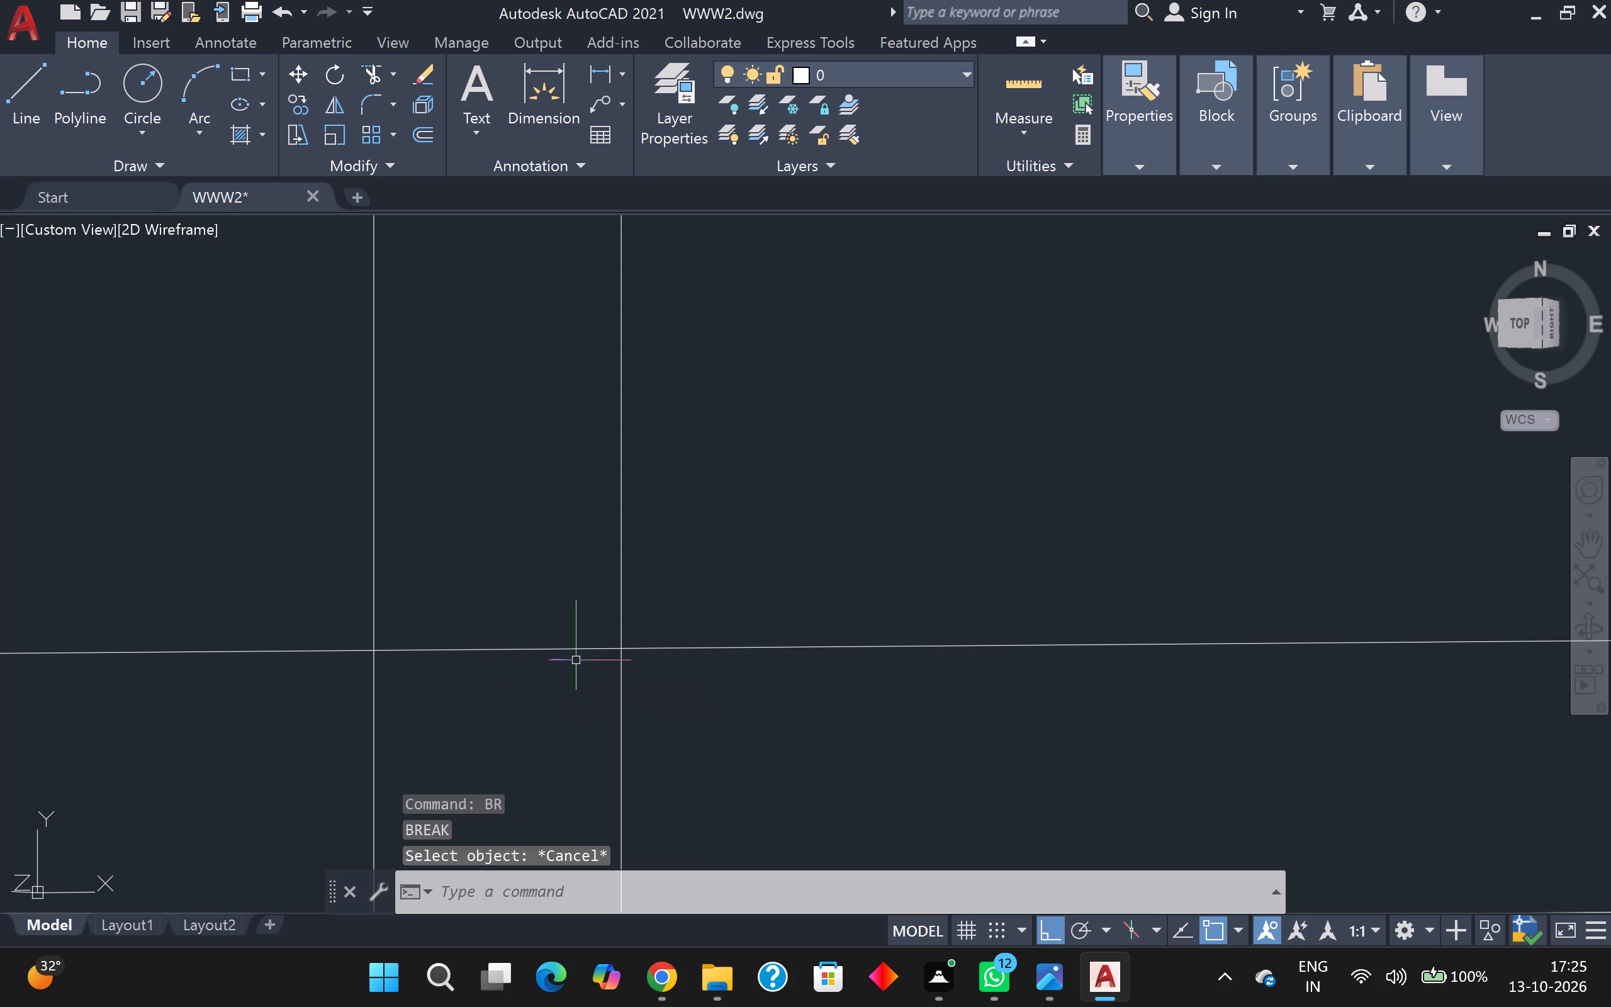
# Break the same horizontal upper line at a single point where it meets the vertical 4.5" partition's right face.
pyautogui.write('BR')
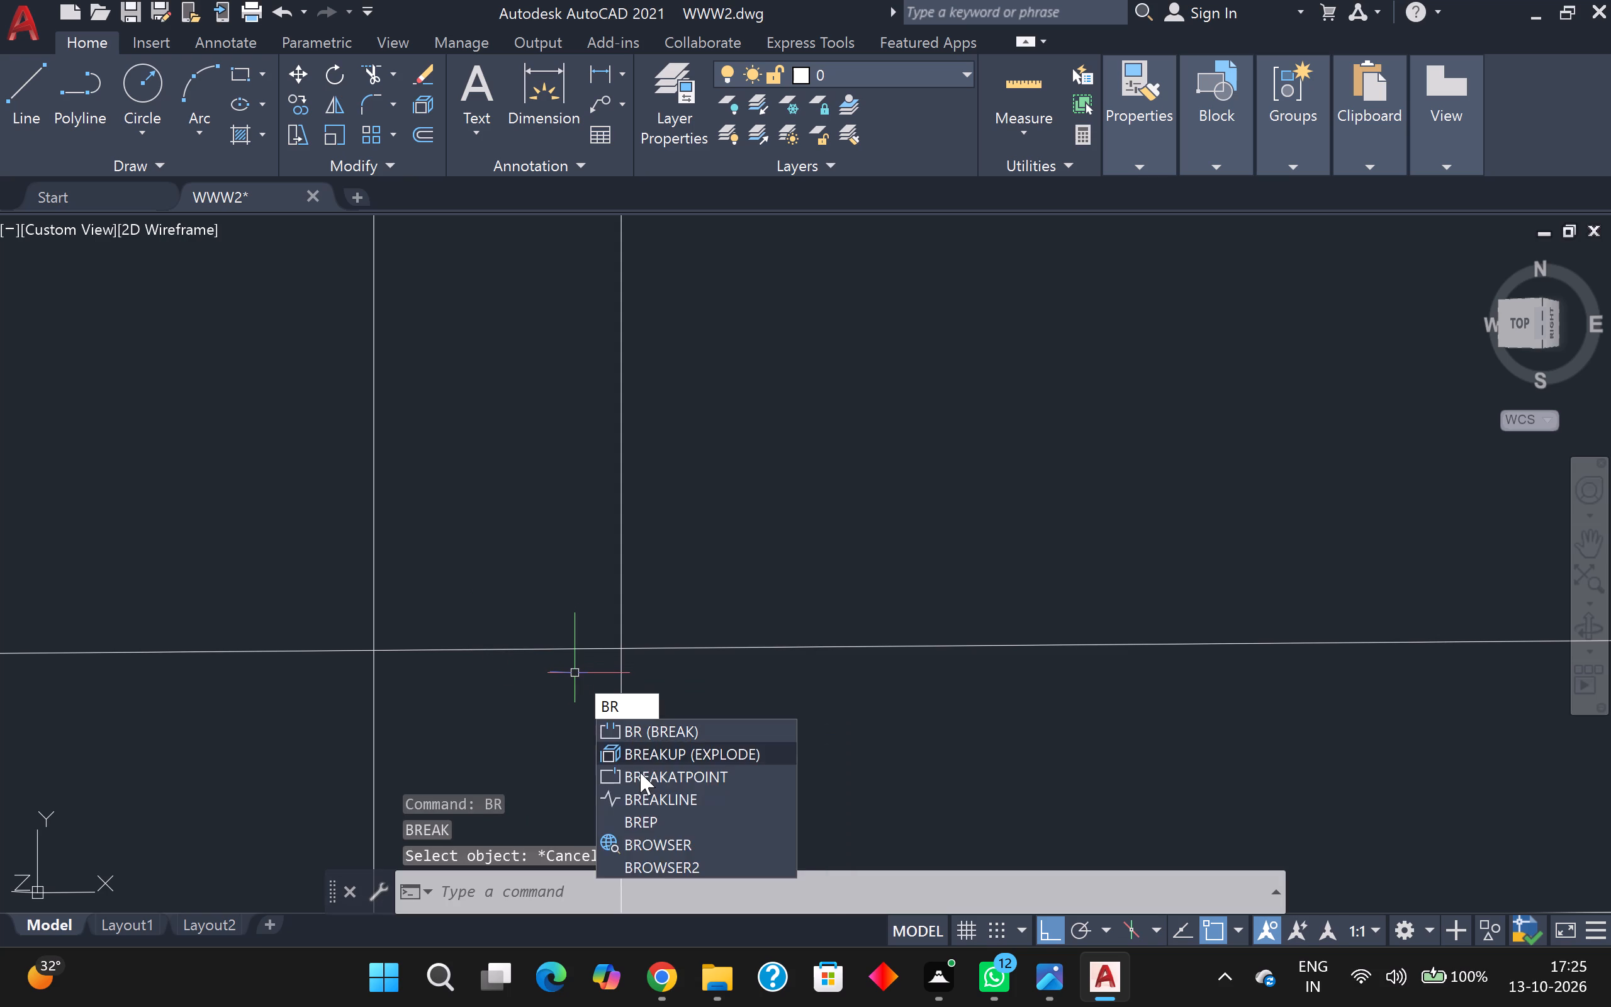
pyautogui.click(640, 772)
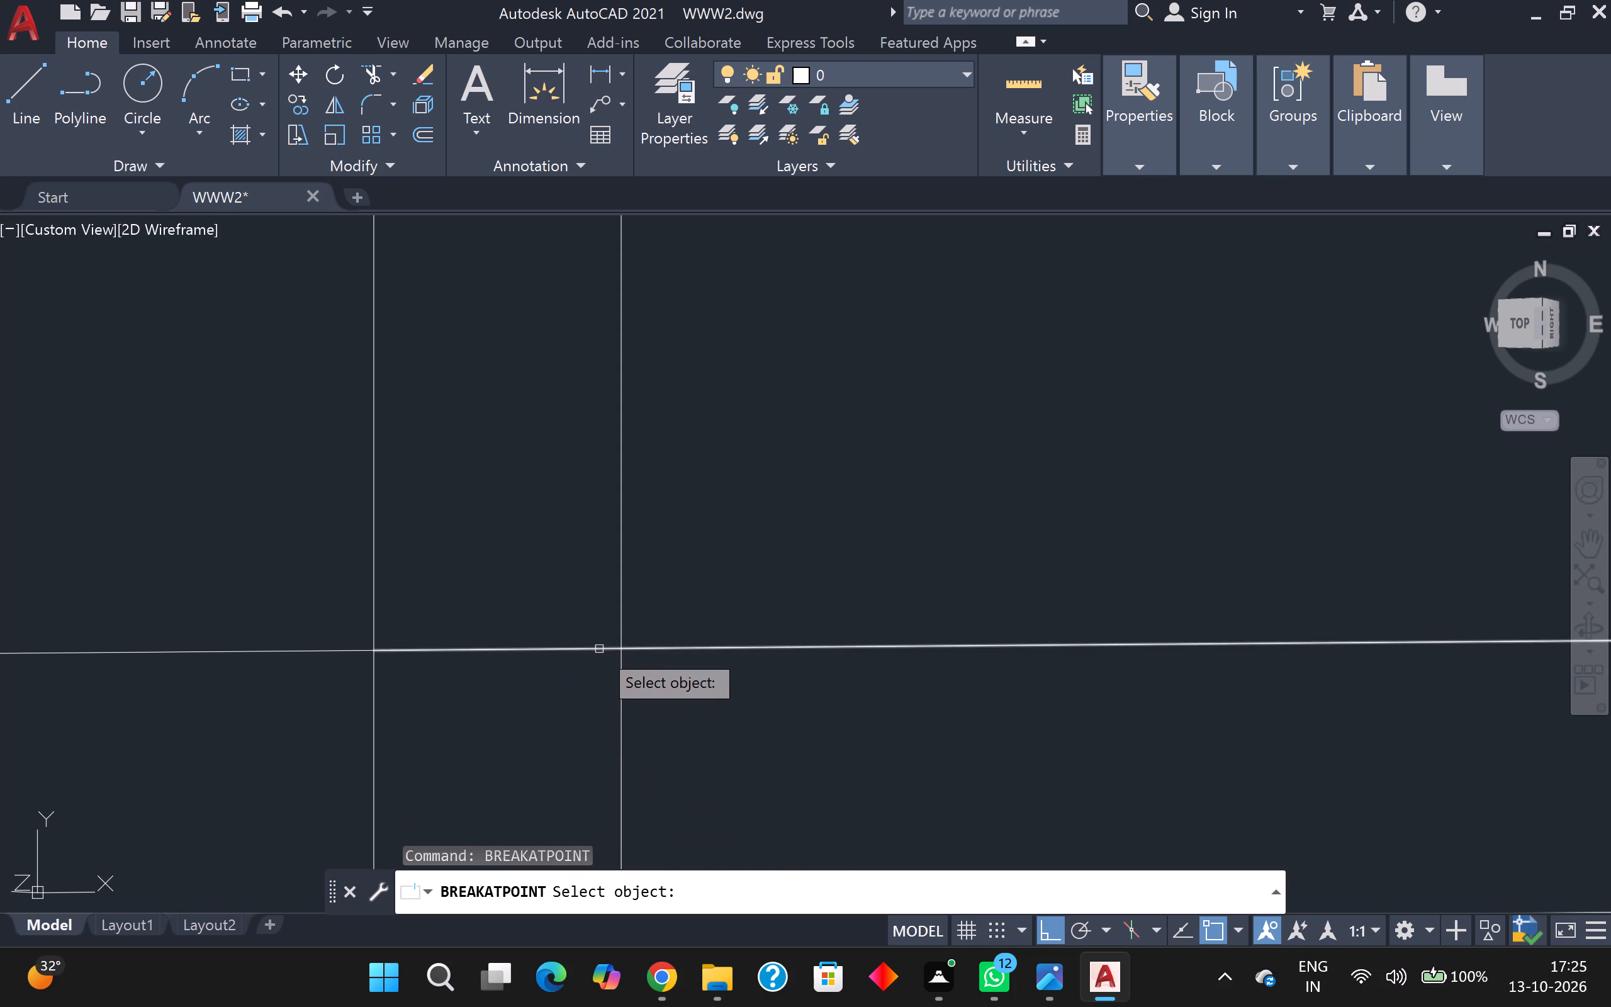
pyautogui.click(598, 647)
pyautogui.click(624, 649)
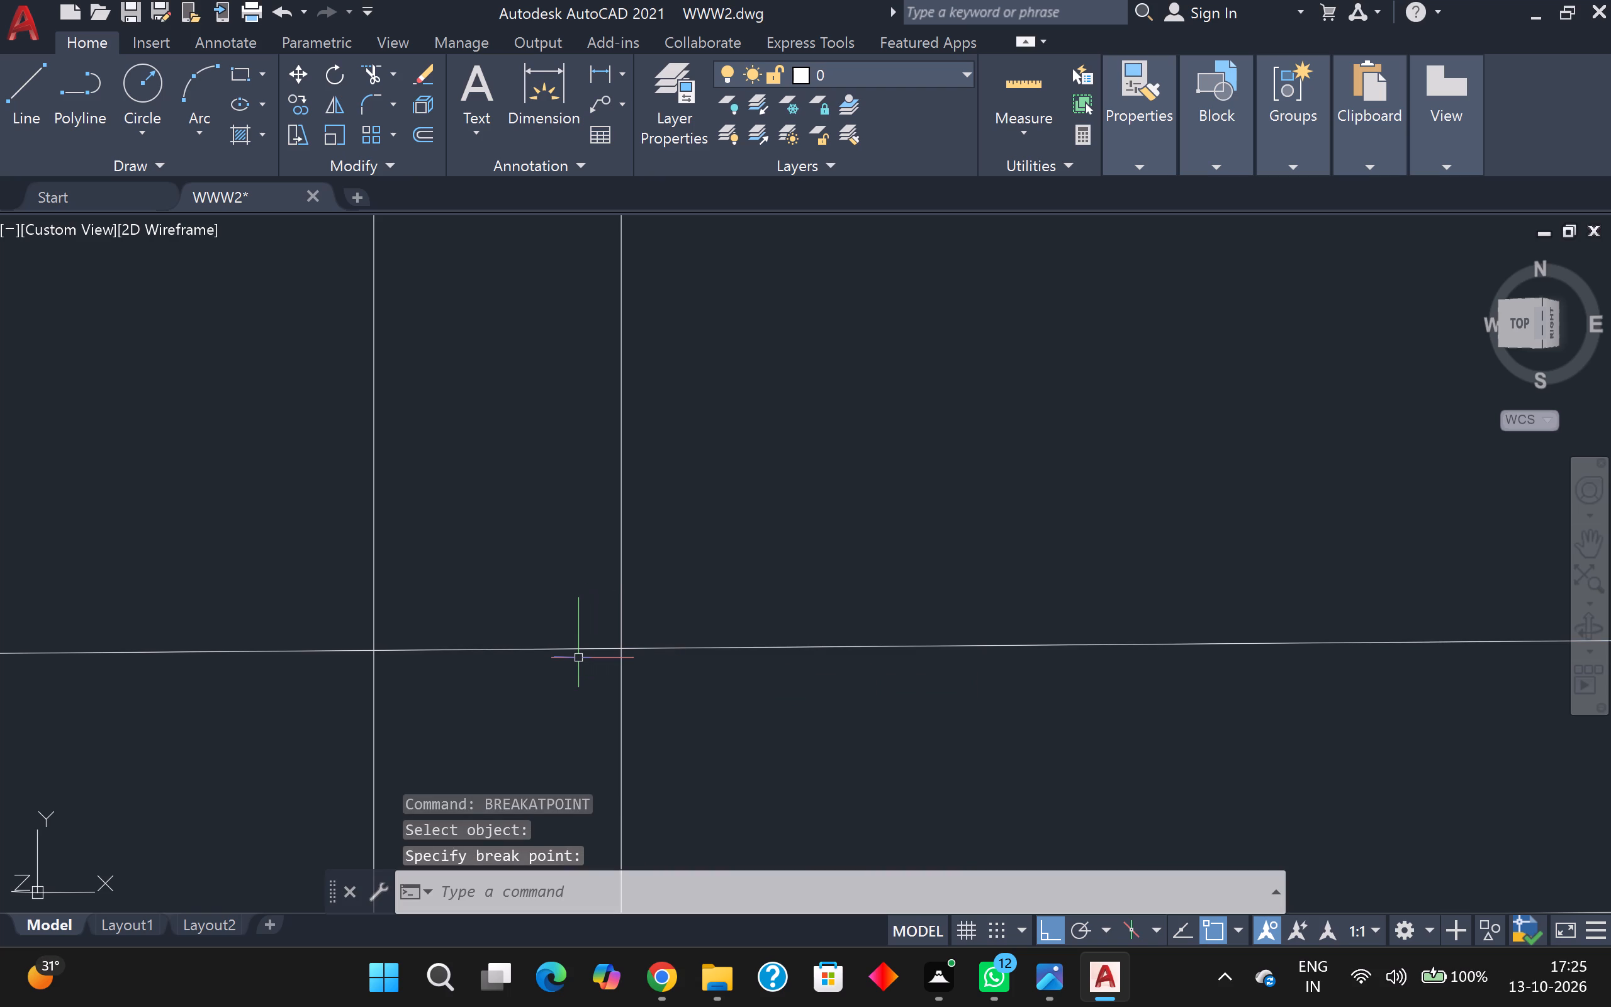
# Offset the short segment between the vertical partition's two faces upward by 3".
pyautogui.press('o')
pyautogui.press('Return')
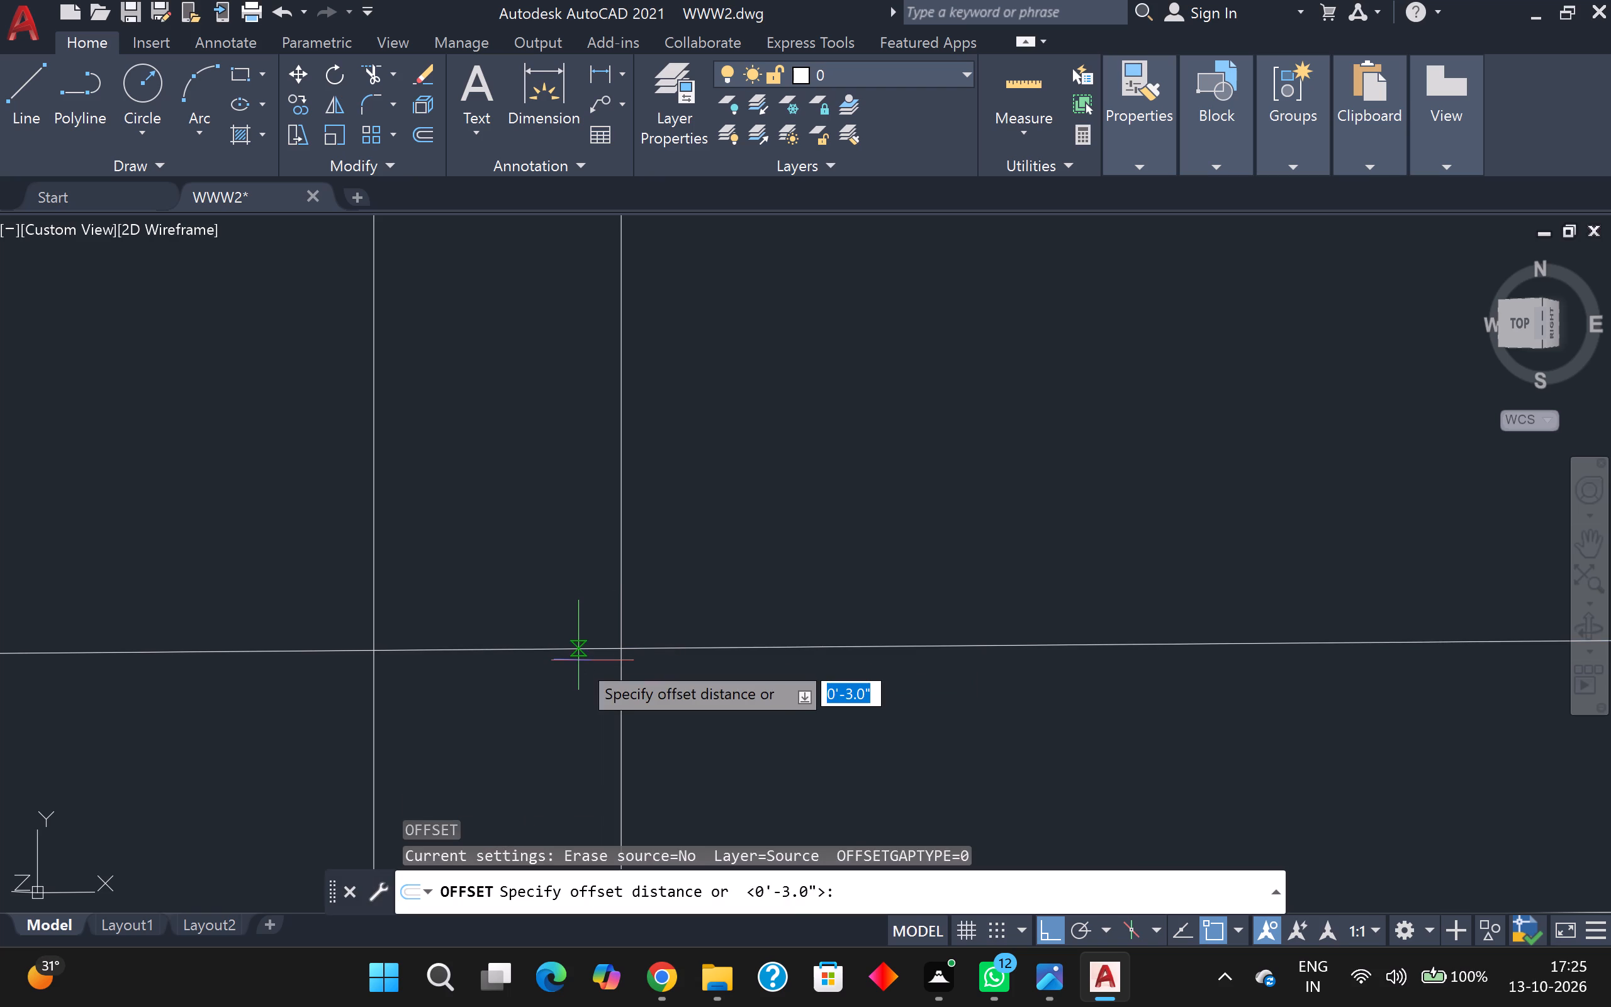
pyautogui.press('Return')
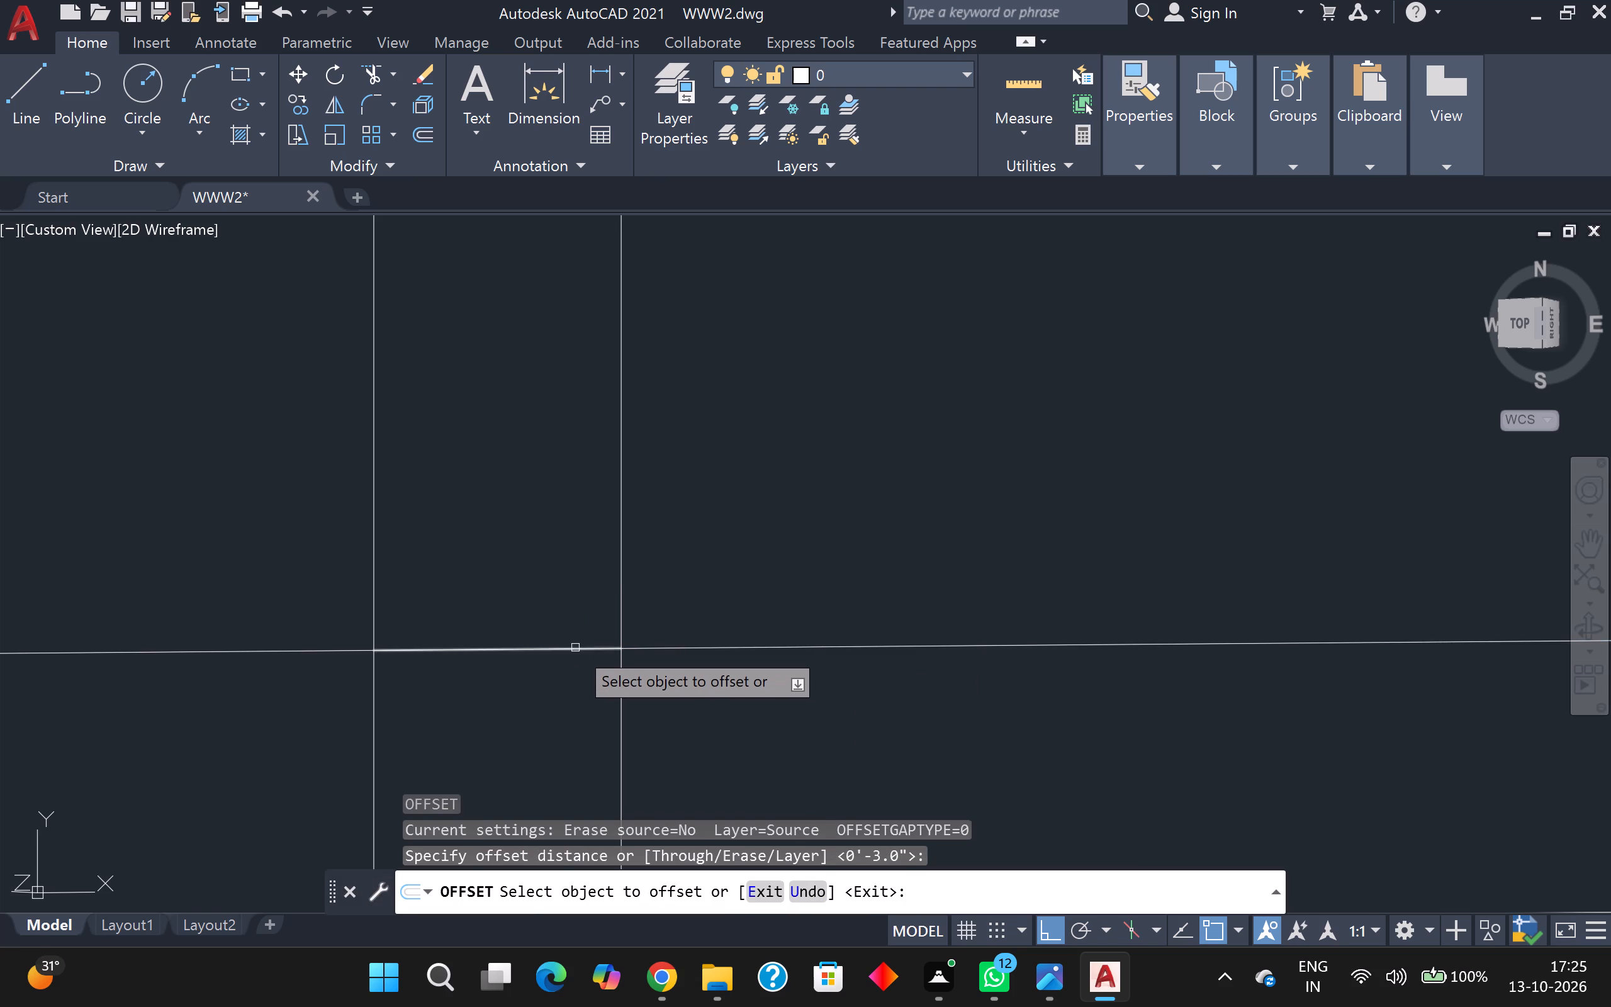
pyautogui.click(575, 648)
pyautogui.click(577, 627)
# Offset the new short line across the vertical partition upward by 2'5" to mark the other side of the opening.
pyautogui.scroll(-1, 577, 627)
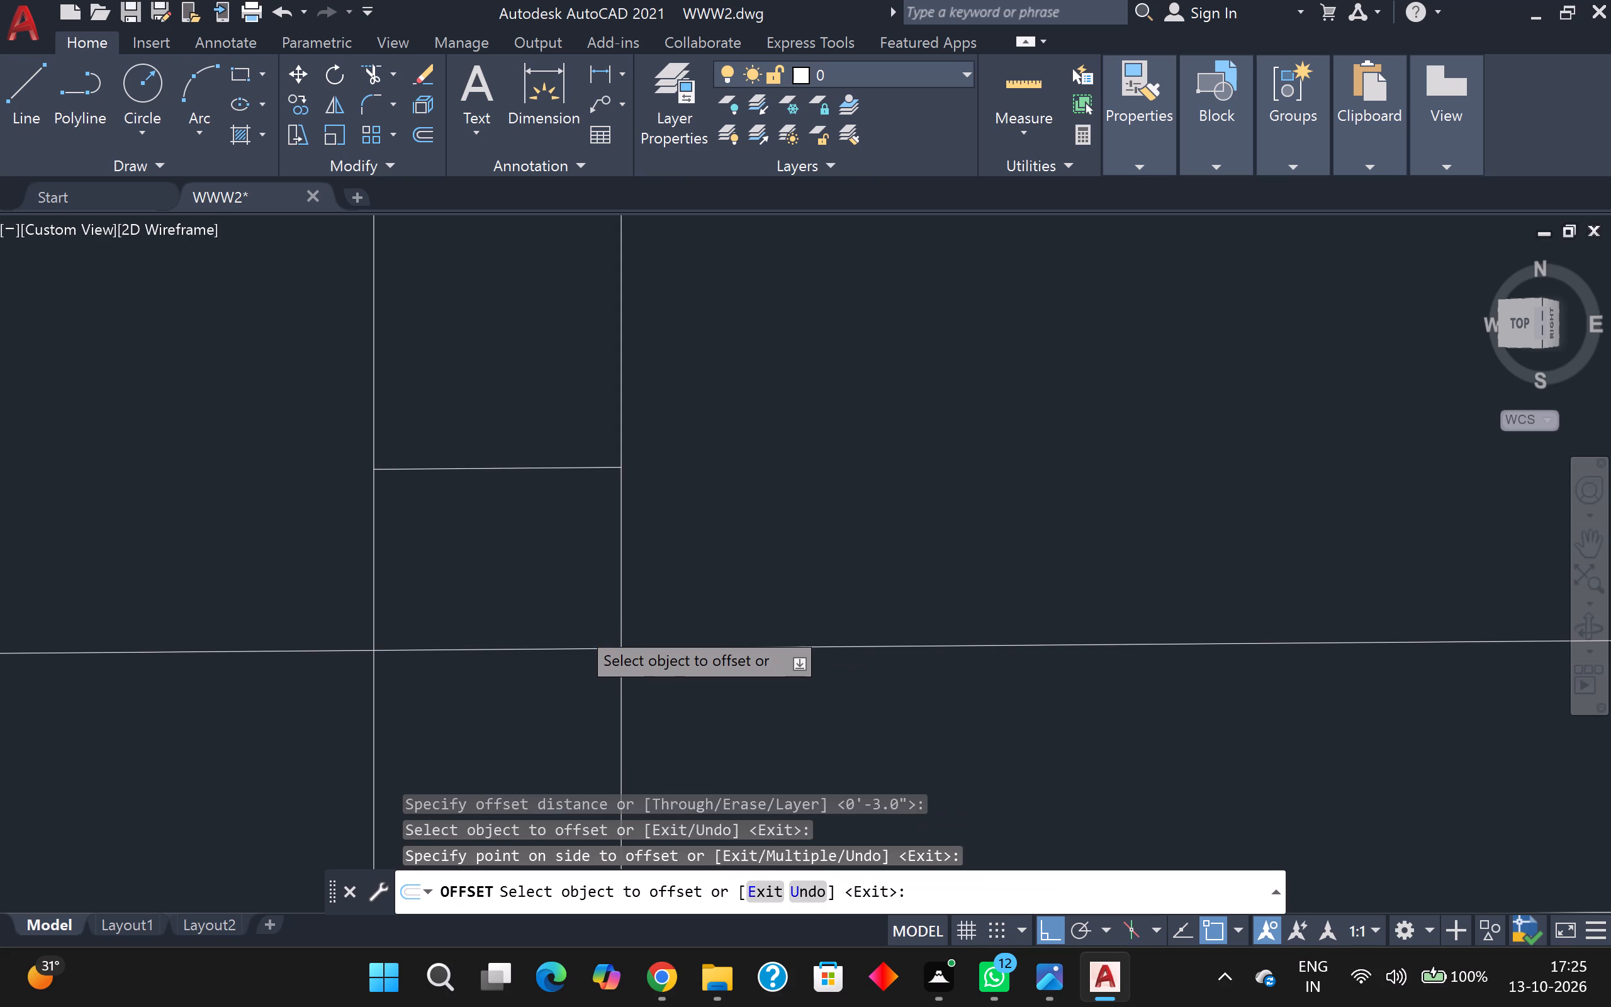
pyautogui.scroll(-2, 581, 624)
pyautogui.scroll(-2, 674, 501)
pyautogui.moveTo(676, 518); pyautogui.dragTo(717, 588, button='middle')
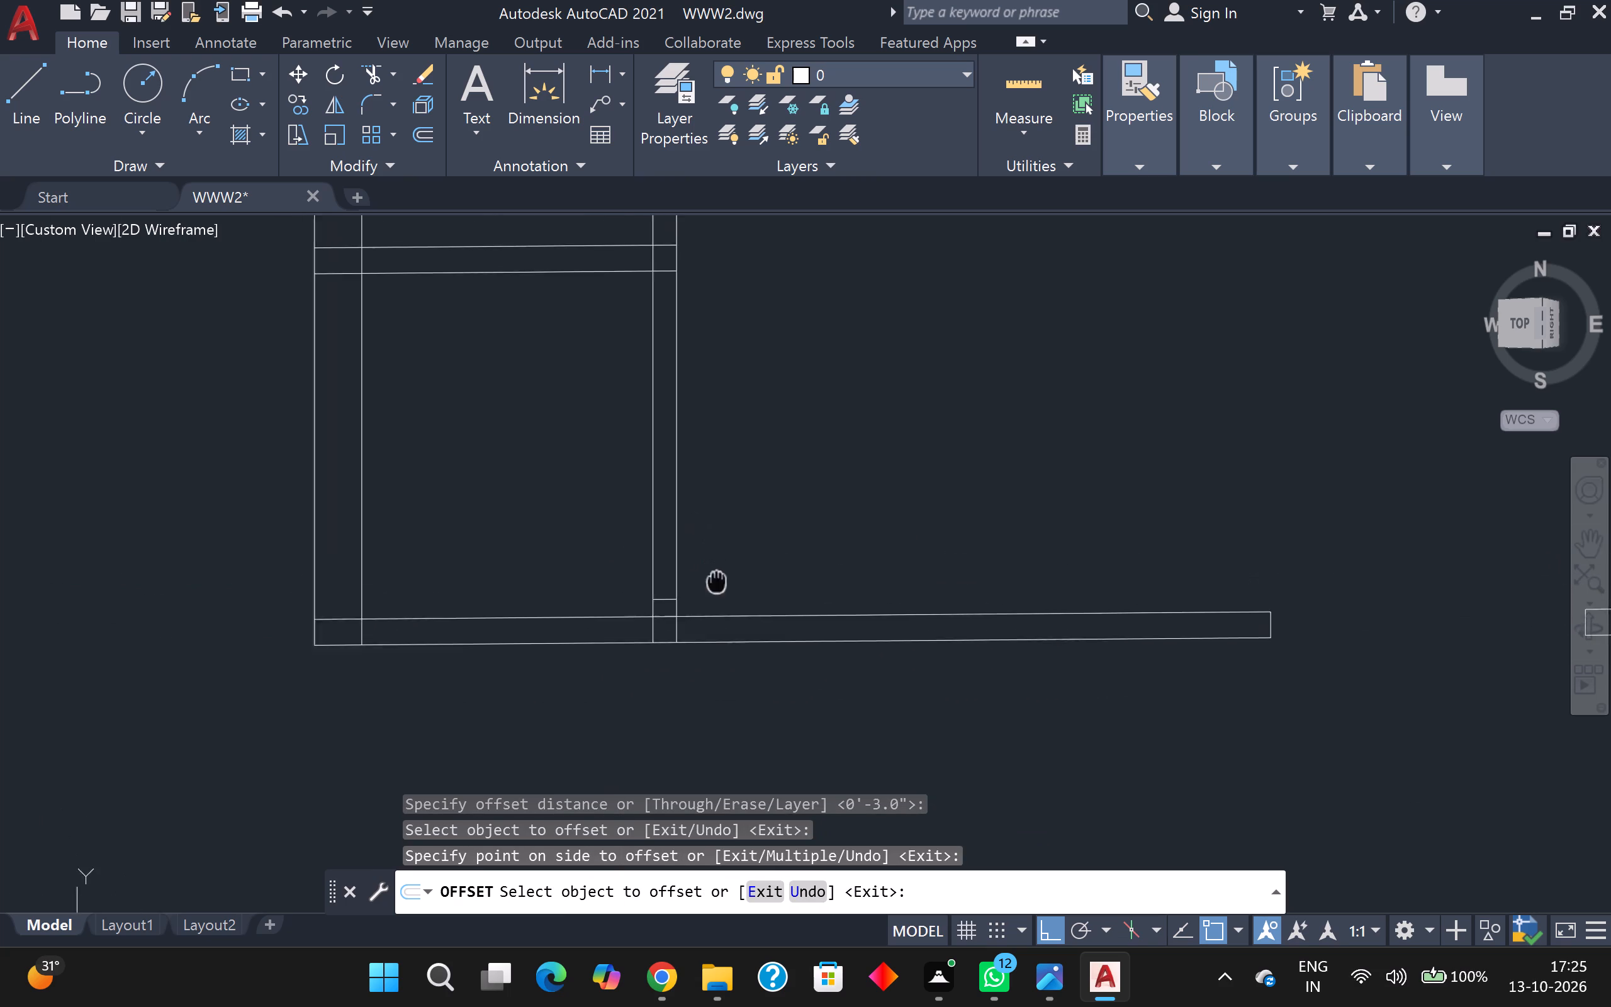
pyautogui.moveTo(717, 588); pyautogui.dragTo(728, 716, button='middle')
pyautogui.scroll(1, 684, 720)
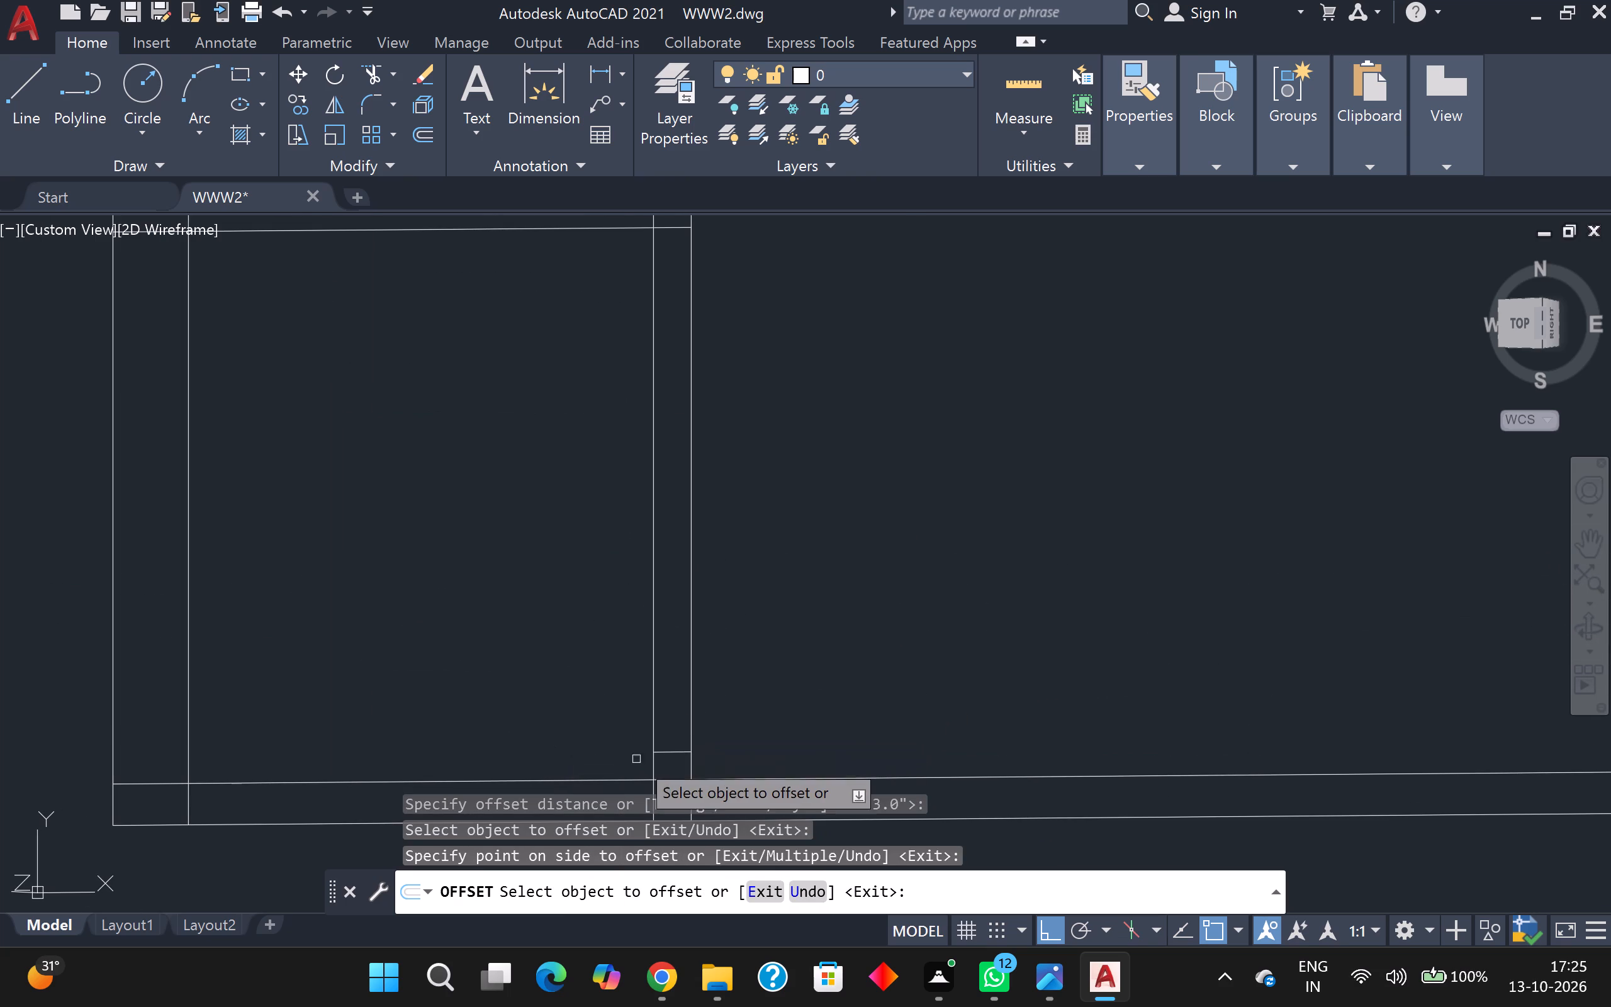
pyautogui.click(676, 750)
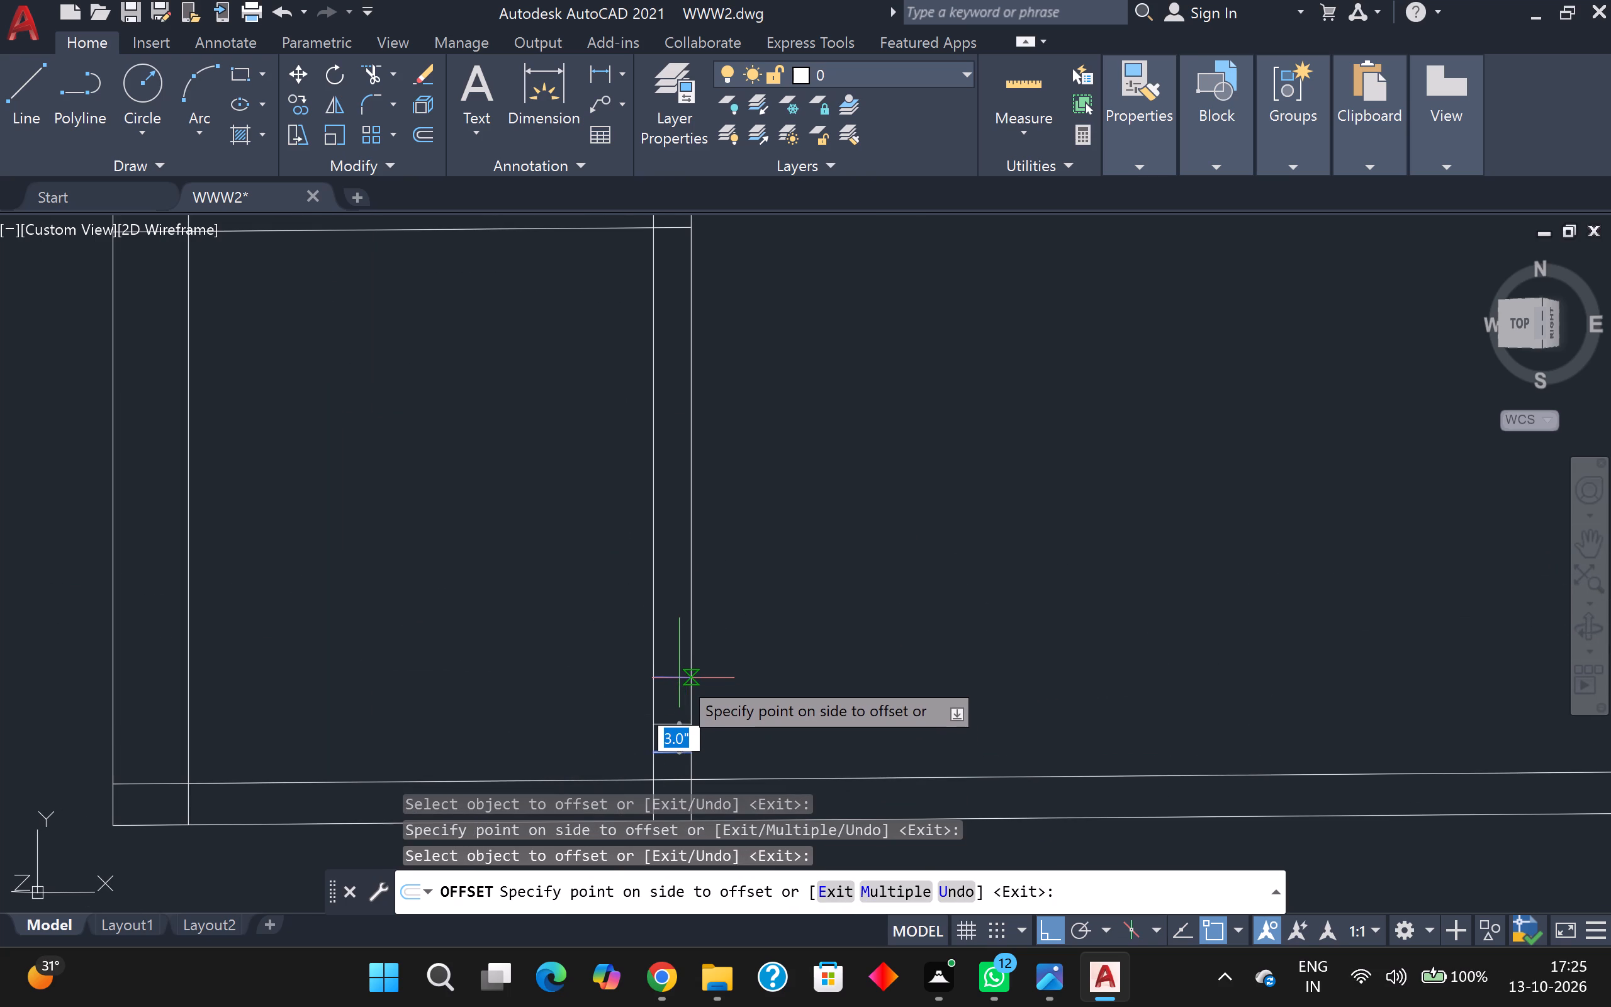
pyautogui.write("2'")
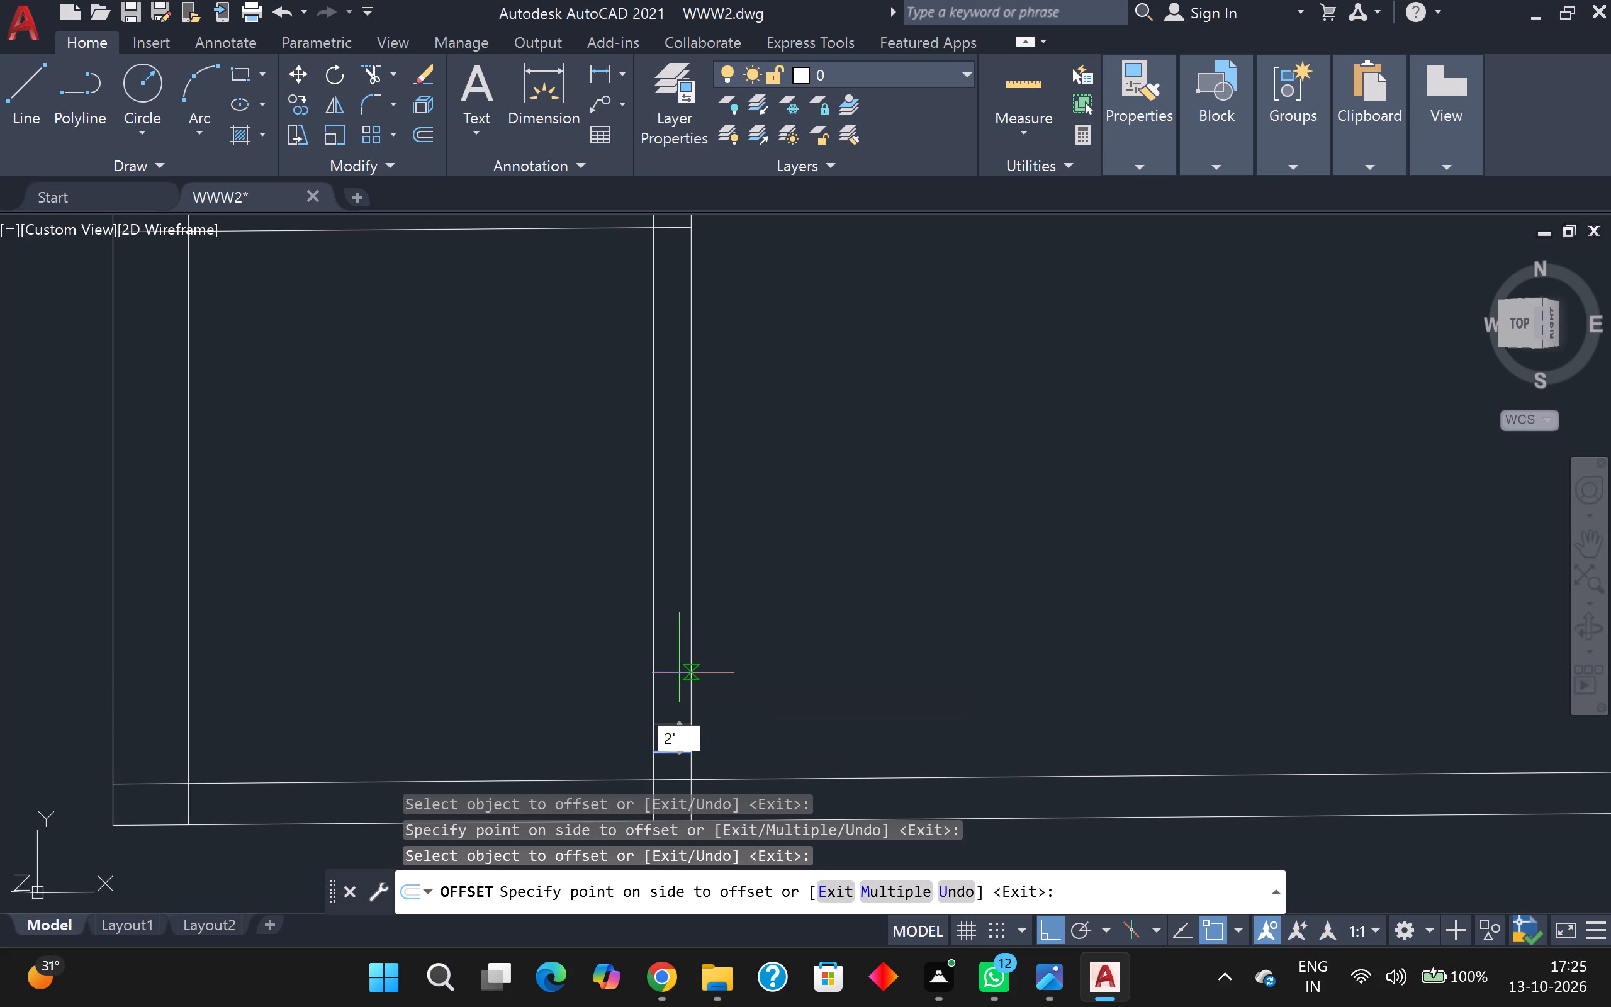
pyautogui.press('5')
pyautogui.press('Return')
pyautogui.click(539, 602)
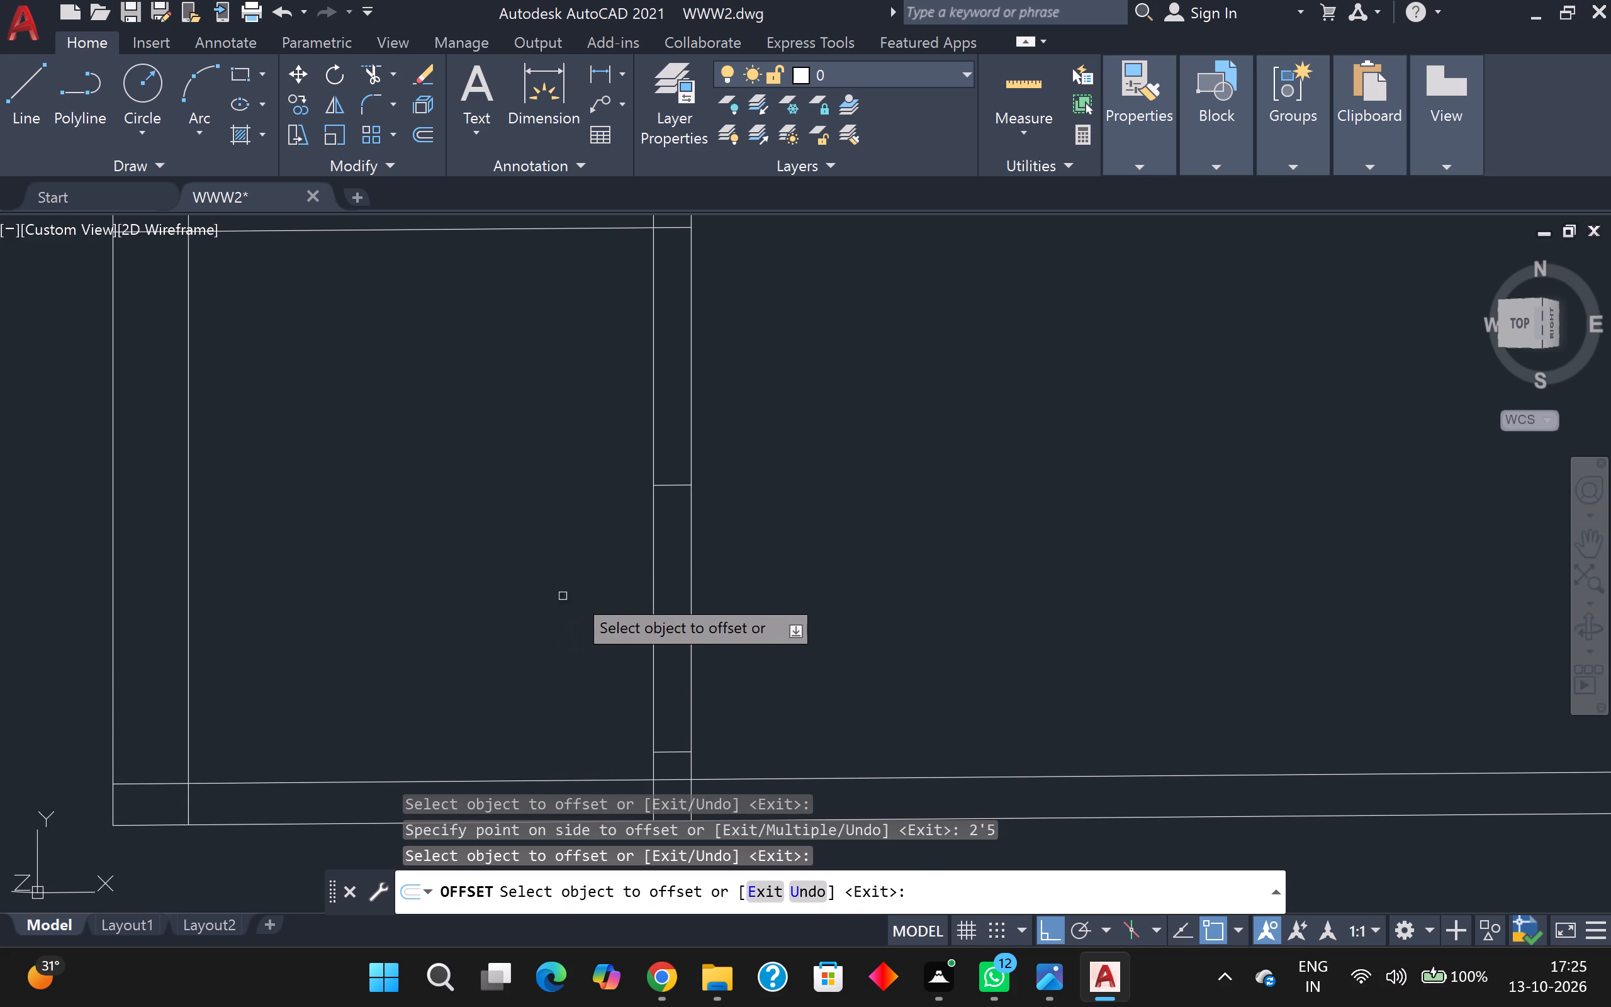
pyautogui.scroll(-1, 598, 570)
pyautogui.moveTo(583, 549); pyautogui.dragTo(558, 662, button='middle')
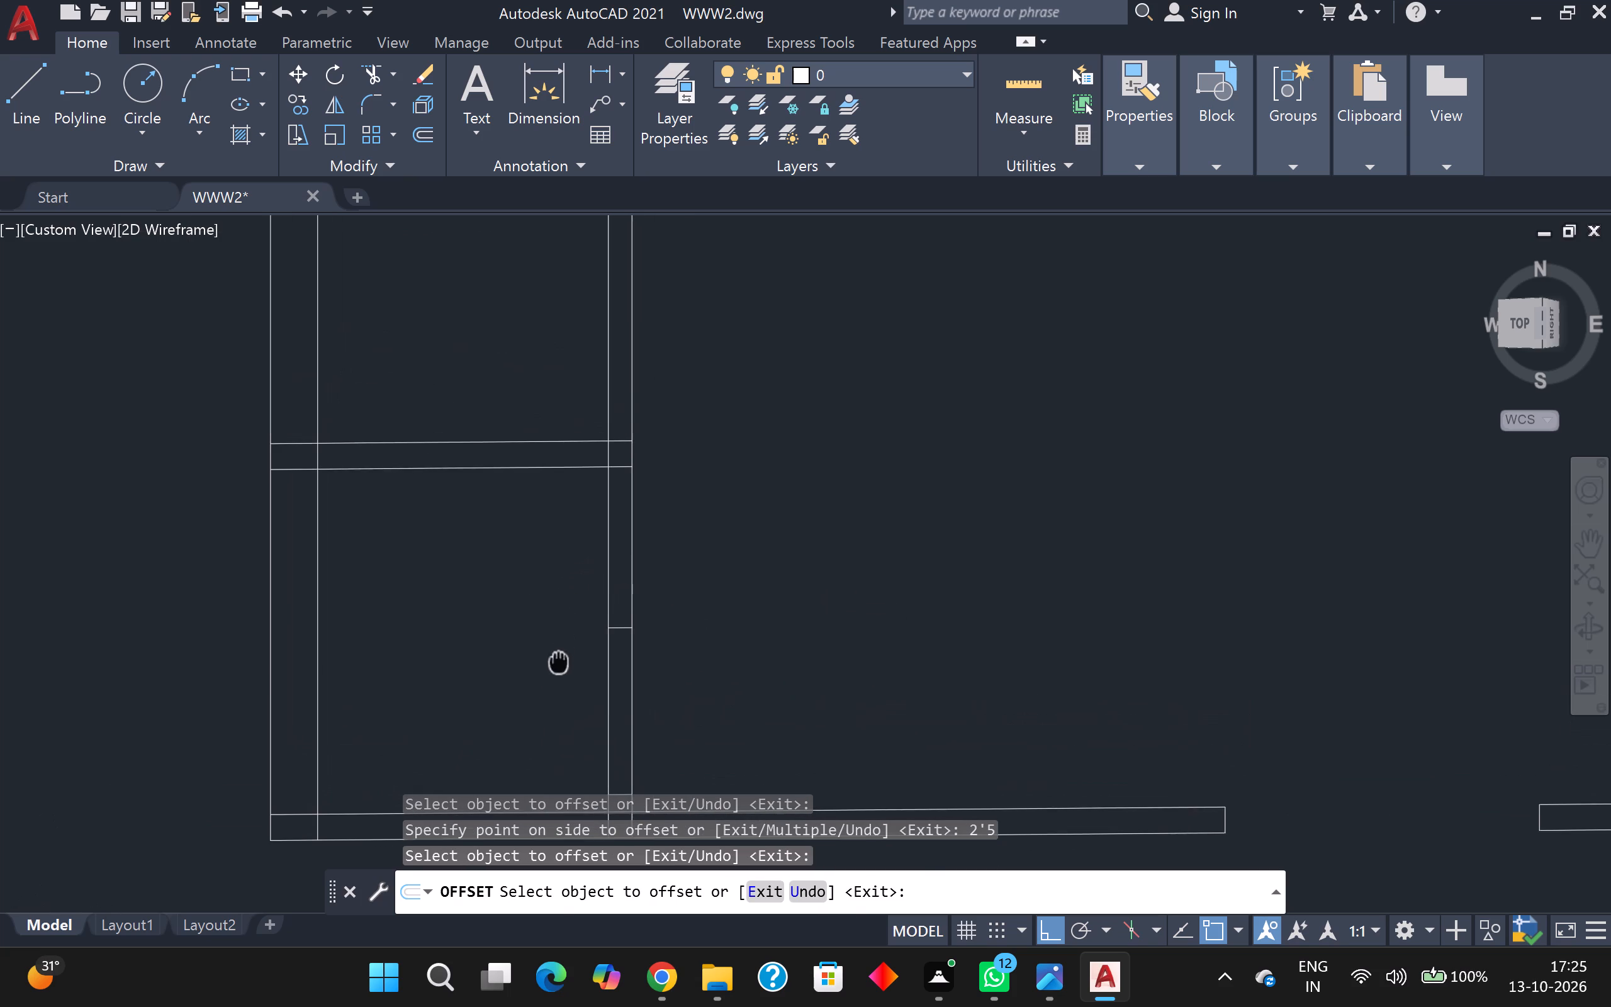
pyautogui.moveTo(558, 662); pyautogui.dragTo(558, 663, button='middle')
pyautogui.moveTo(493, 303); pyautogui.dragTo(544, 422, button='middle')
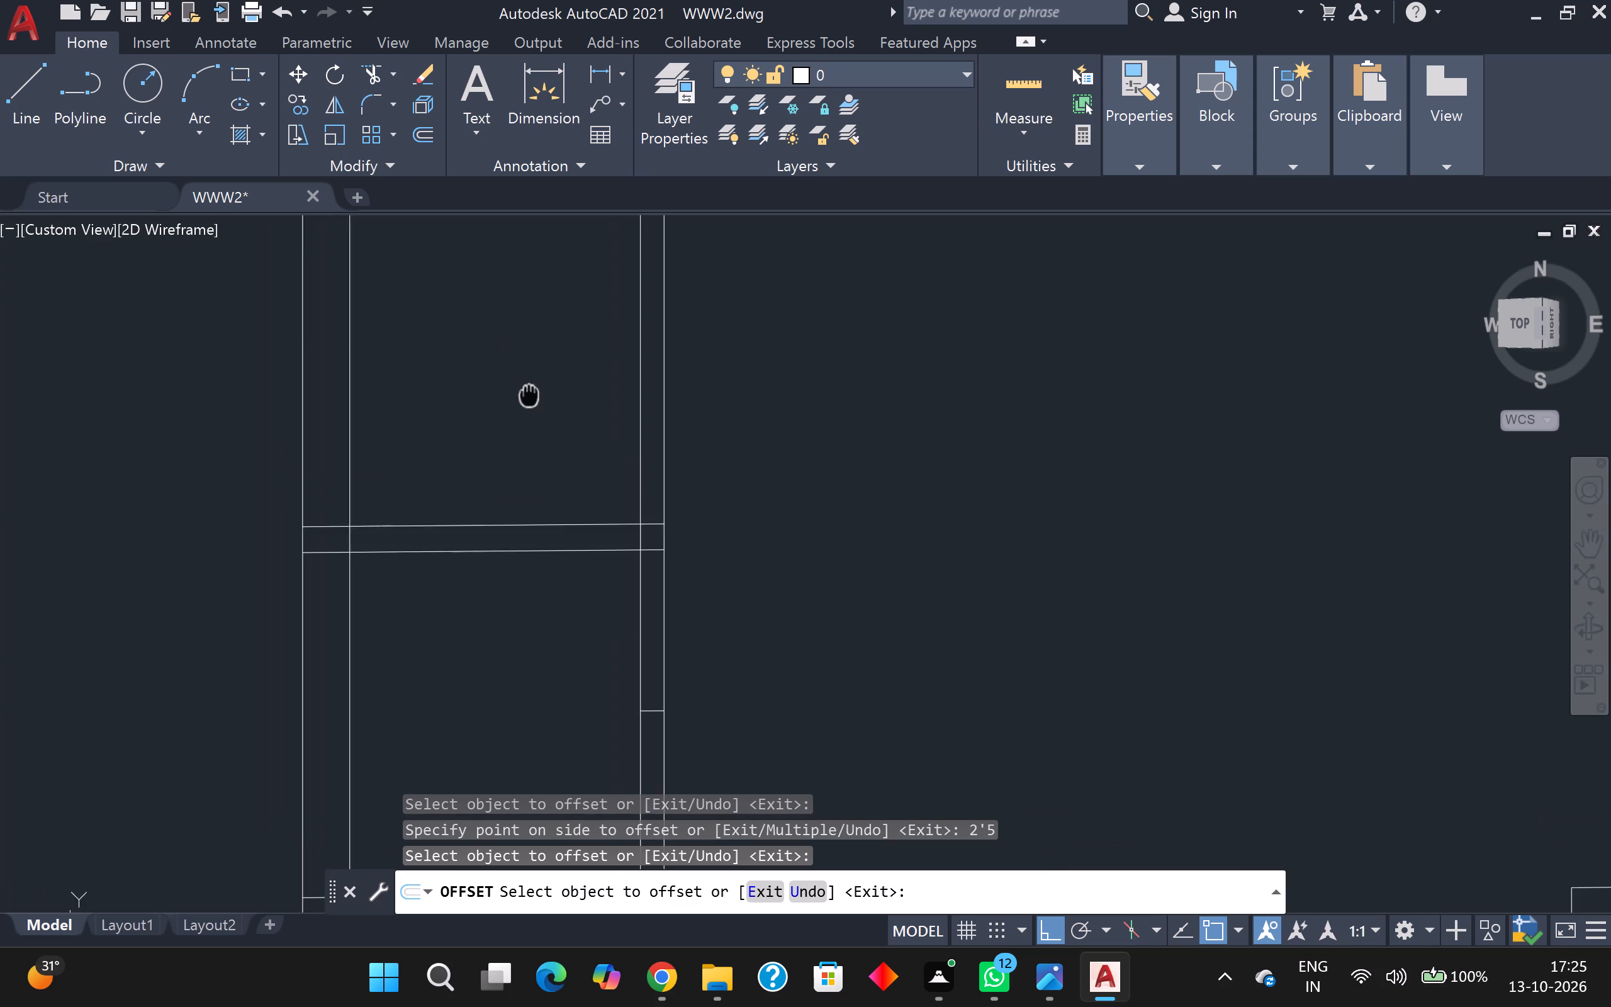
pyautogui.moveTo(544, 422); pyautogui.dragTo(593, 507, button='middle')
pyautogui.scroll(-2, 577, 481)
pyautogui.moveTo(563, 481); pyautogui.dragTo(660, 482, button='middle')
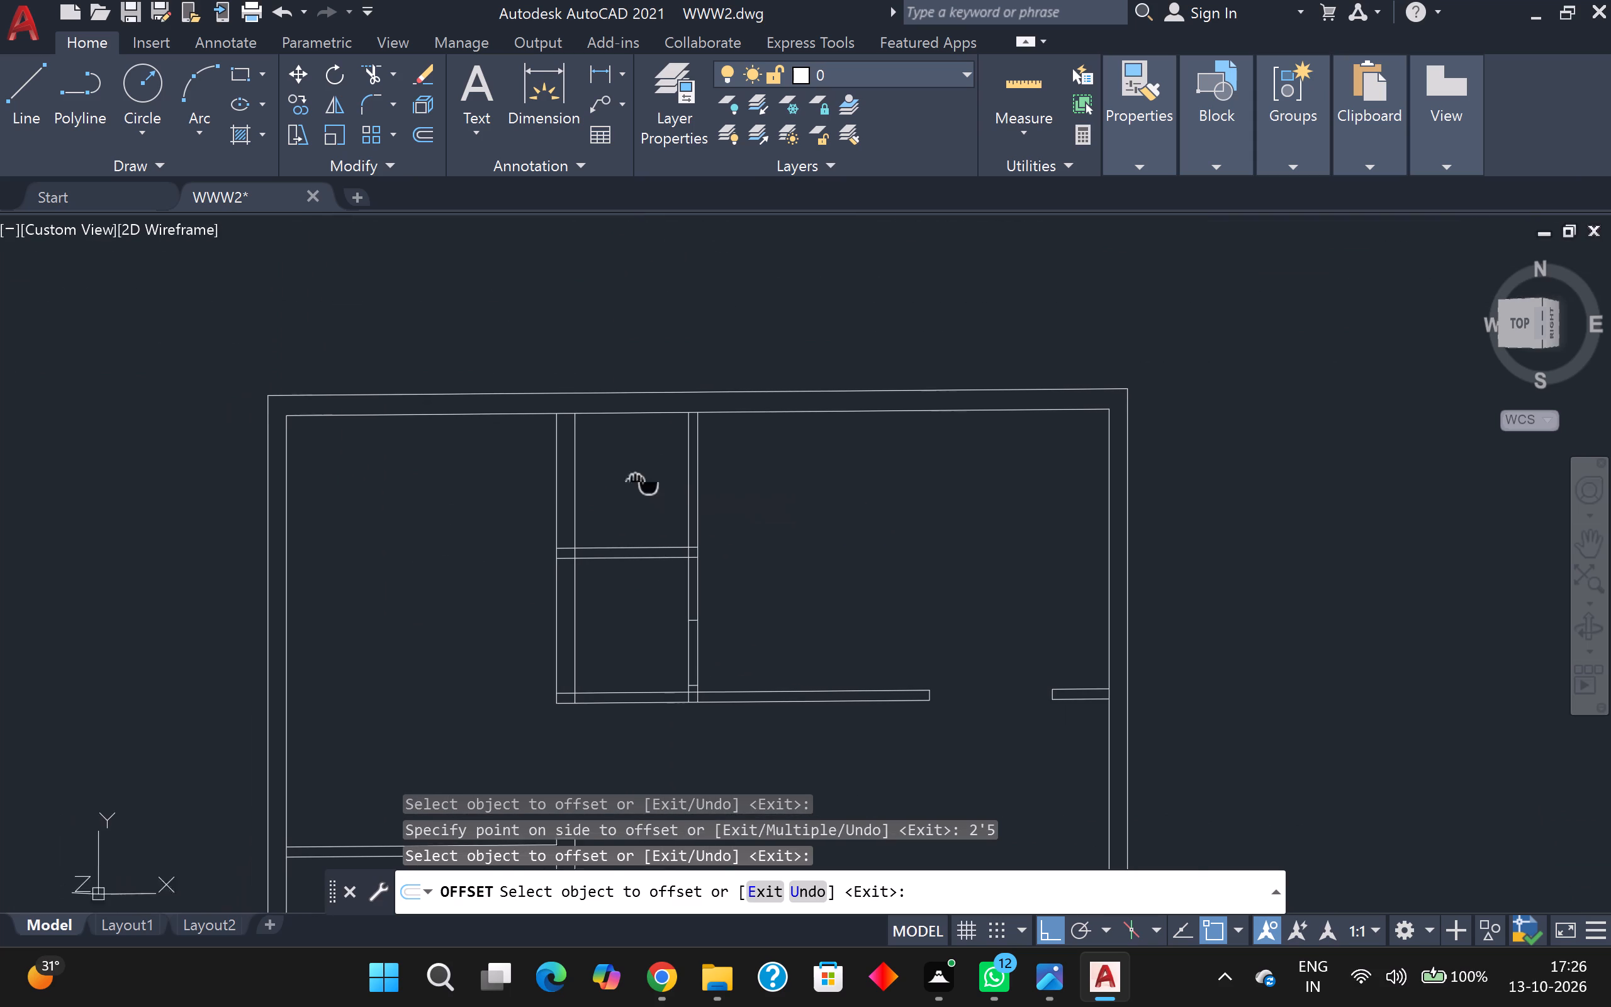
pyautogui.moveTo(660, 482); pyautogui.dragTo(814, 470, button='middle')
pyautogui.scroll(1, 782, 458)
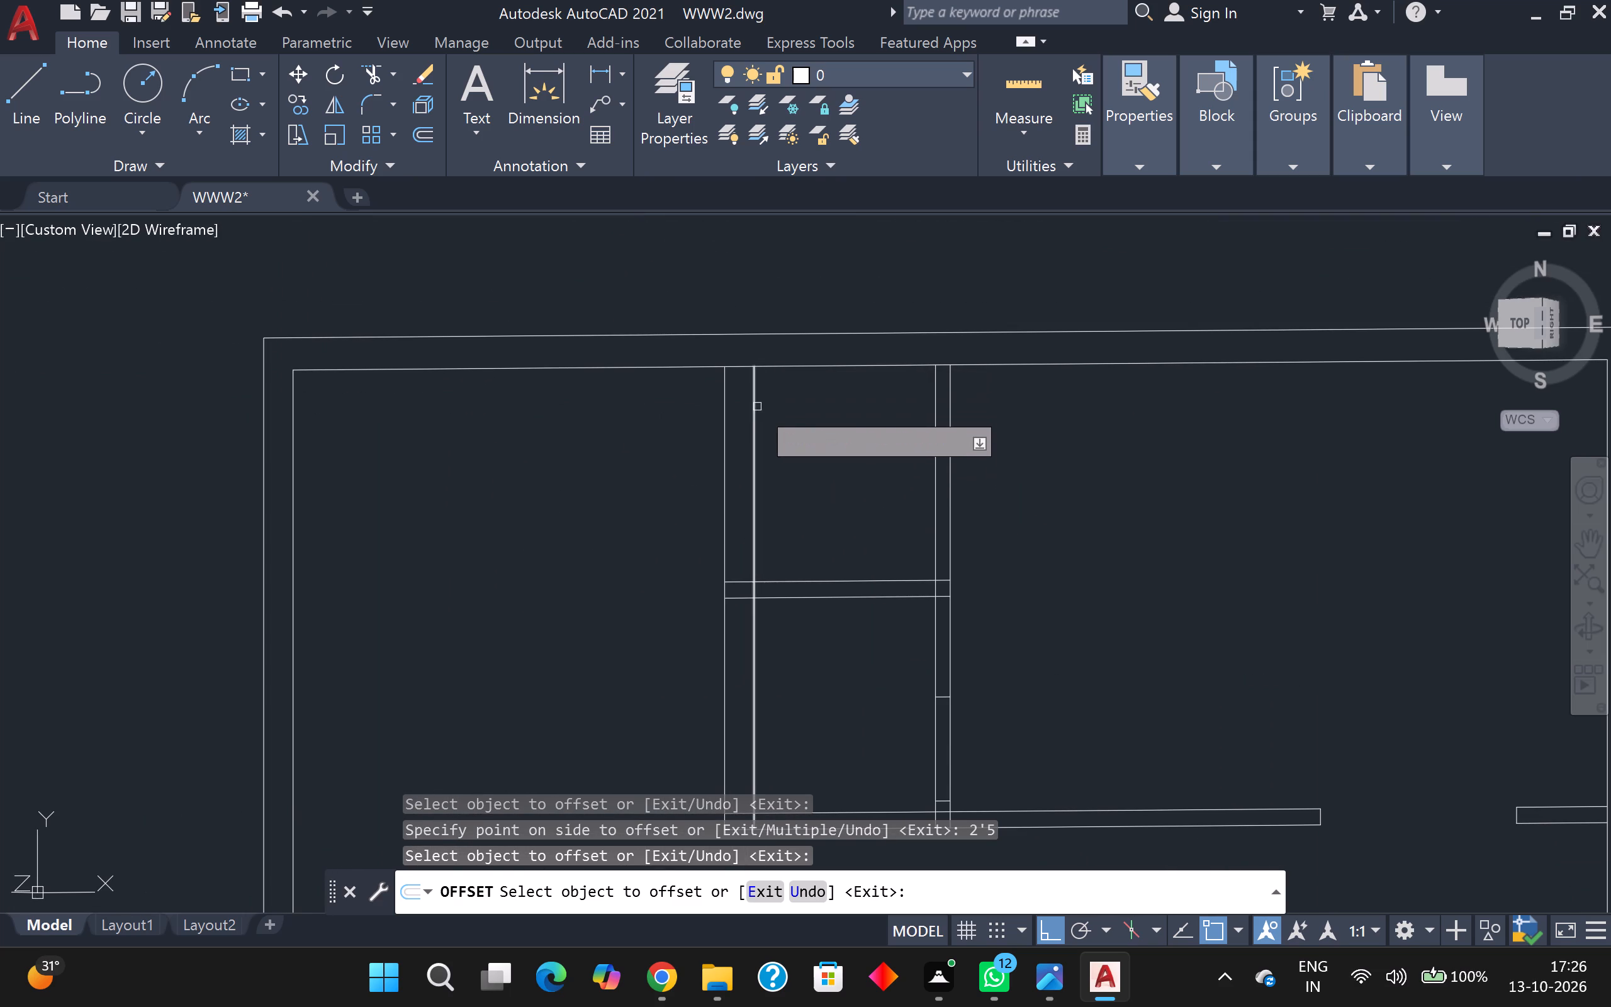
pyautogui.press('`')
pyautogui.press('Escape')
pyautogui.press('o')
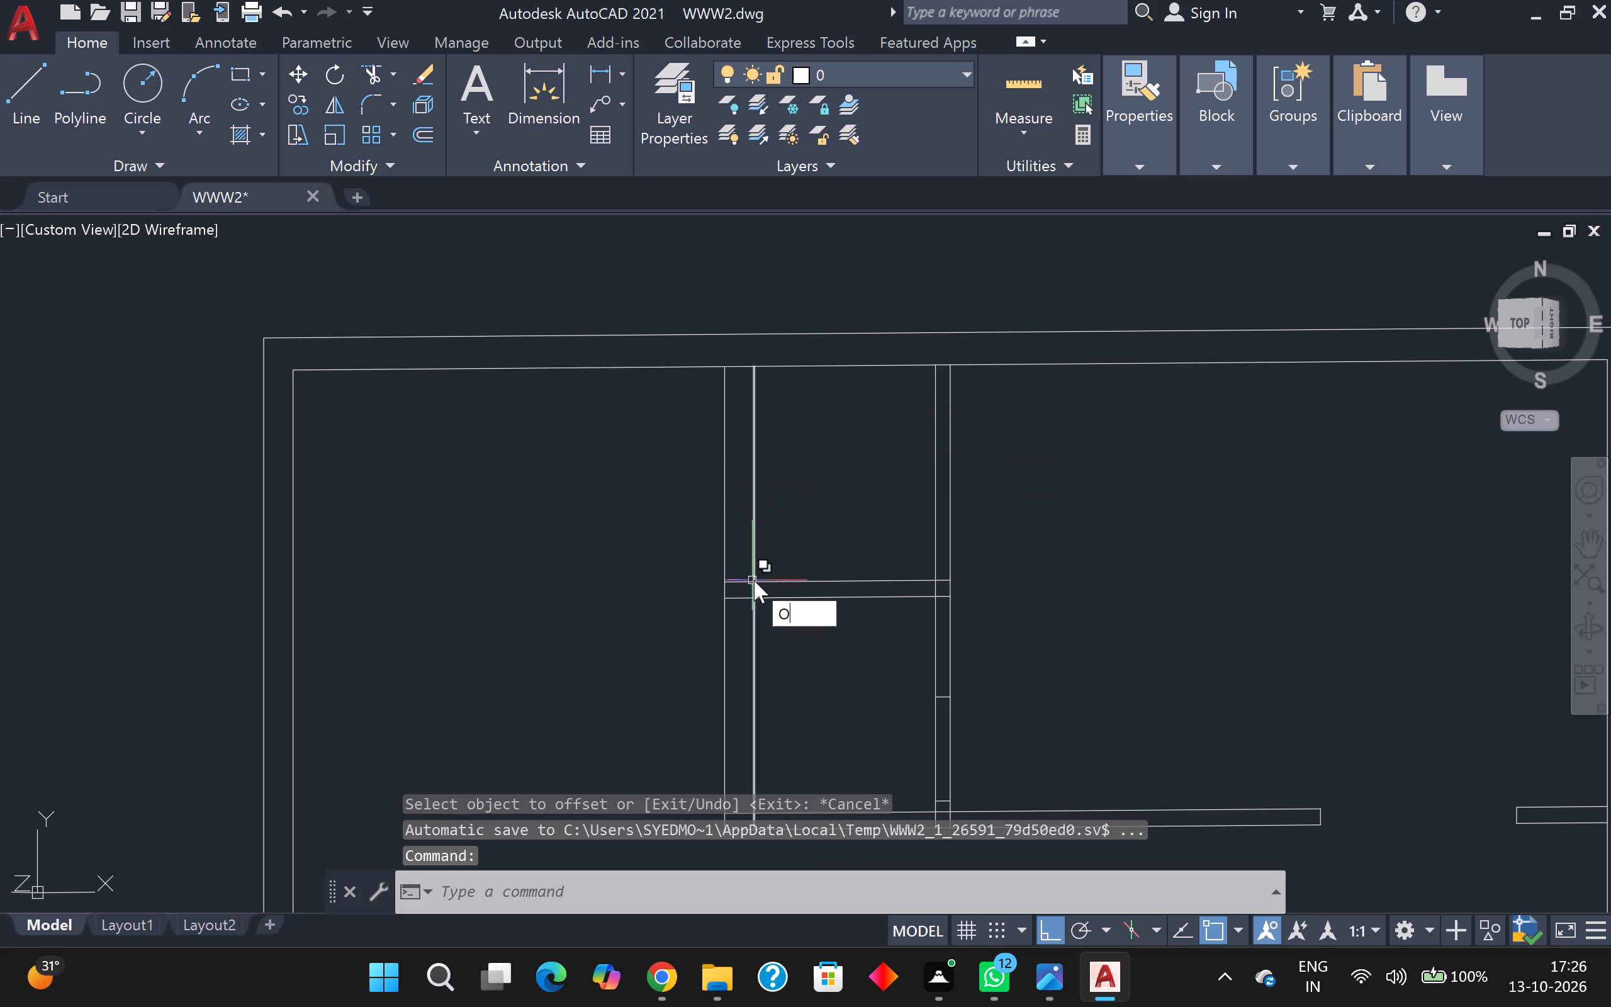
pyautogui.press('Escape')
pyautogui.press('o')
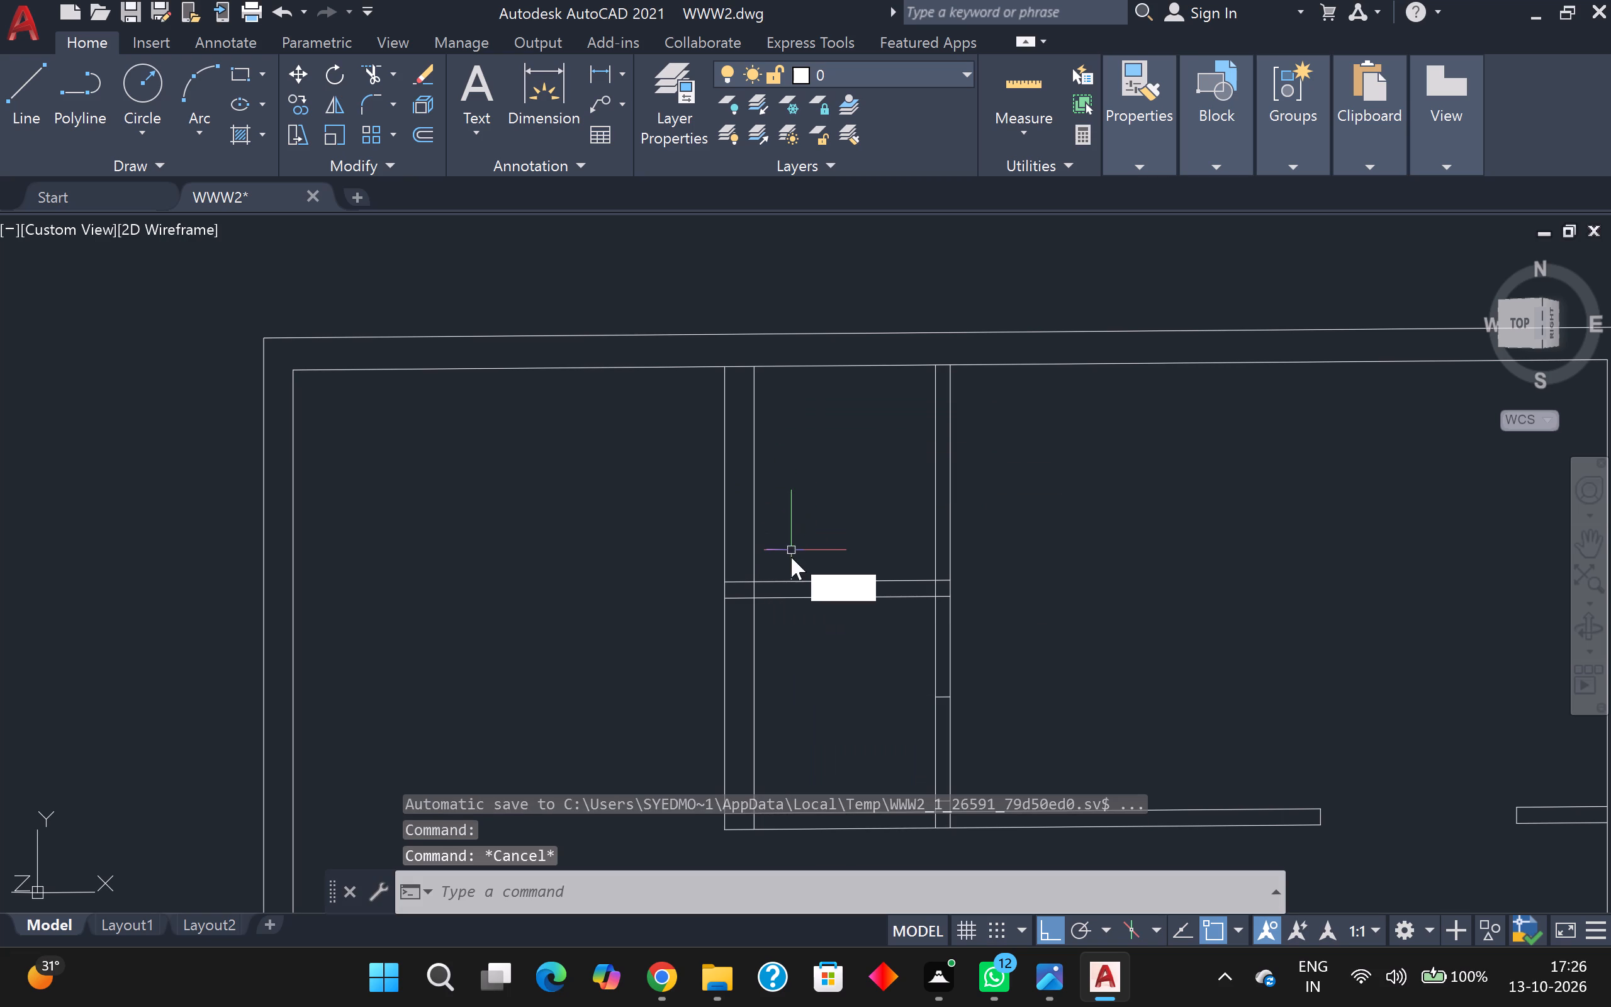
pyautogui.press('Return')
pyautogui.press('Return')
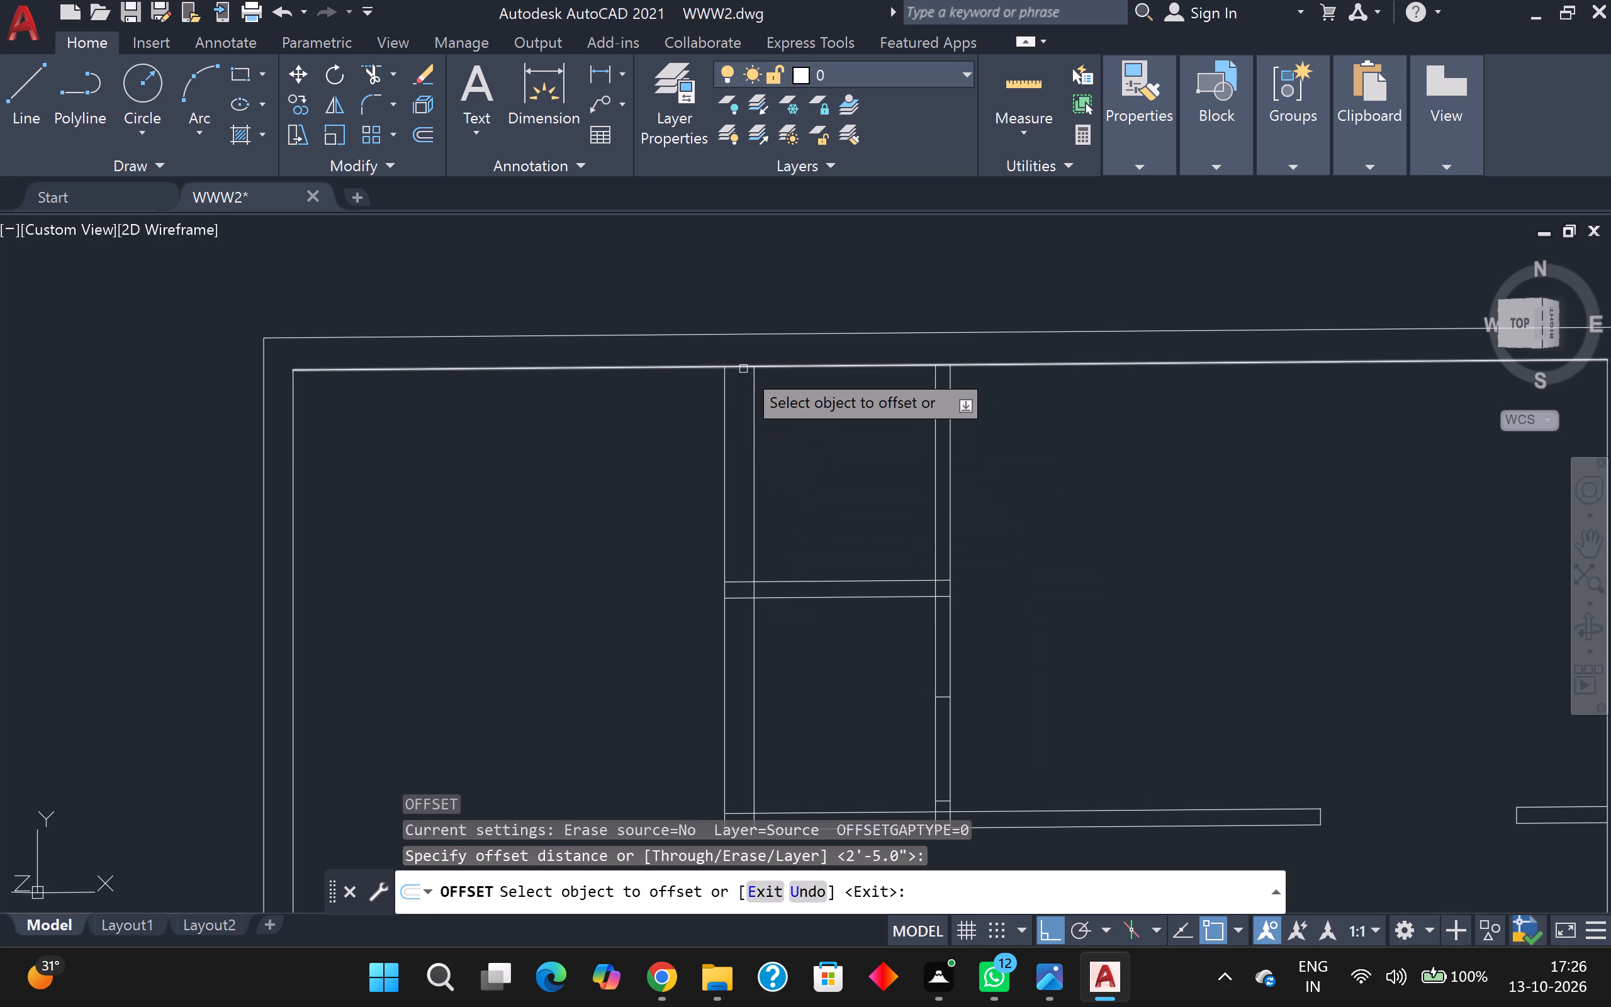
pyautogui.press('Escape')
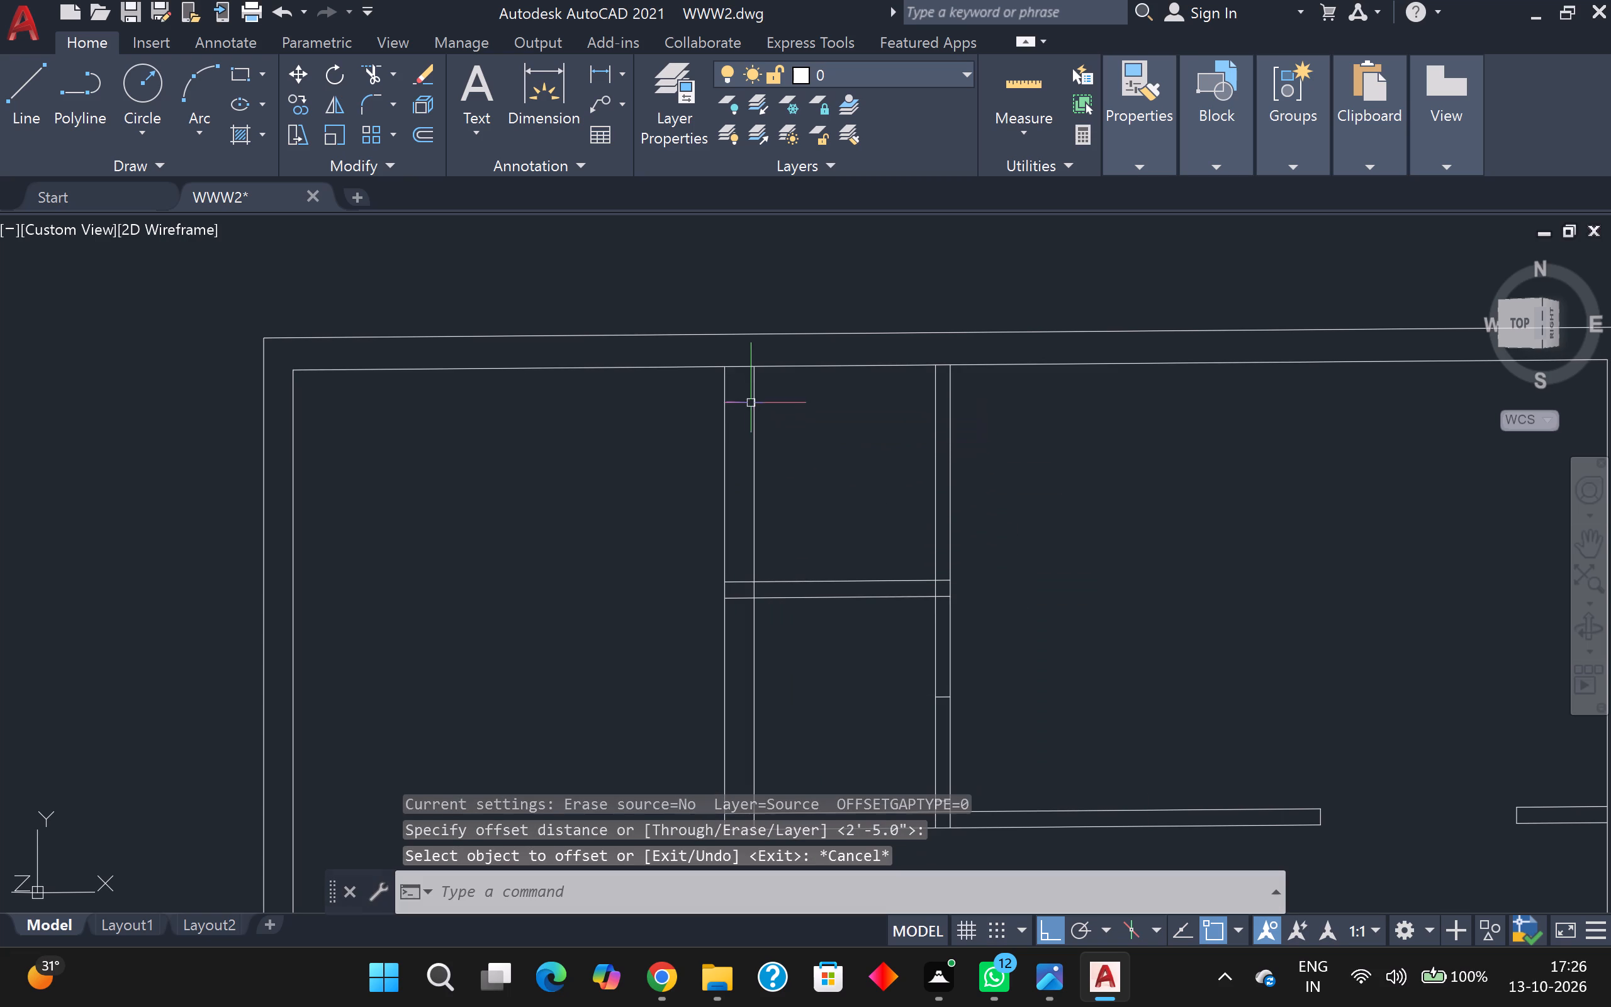
# Draw a closing line across the 9" vertical wall beside the small upper room, 3" below the outer wall's inner face.
pyautogui.press('l')
pyautogui.press('Return')
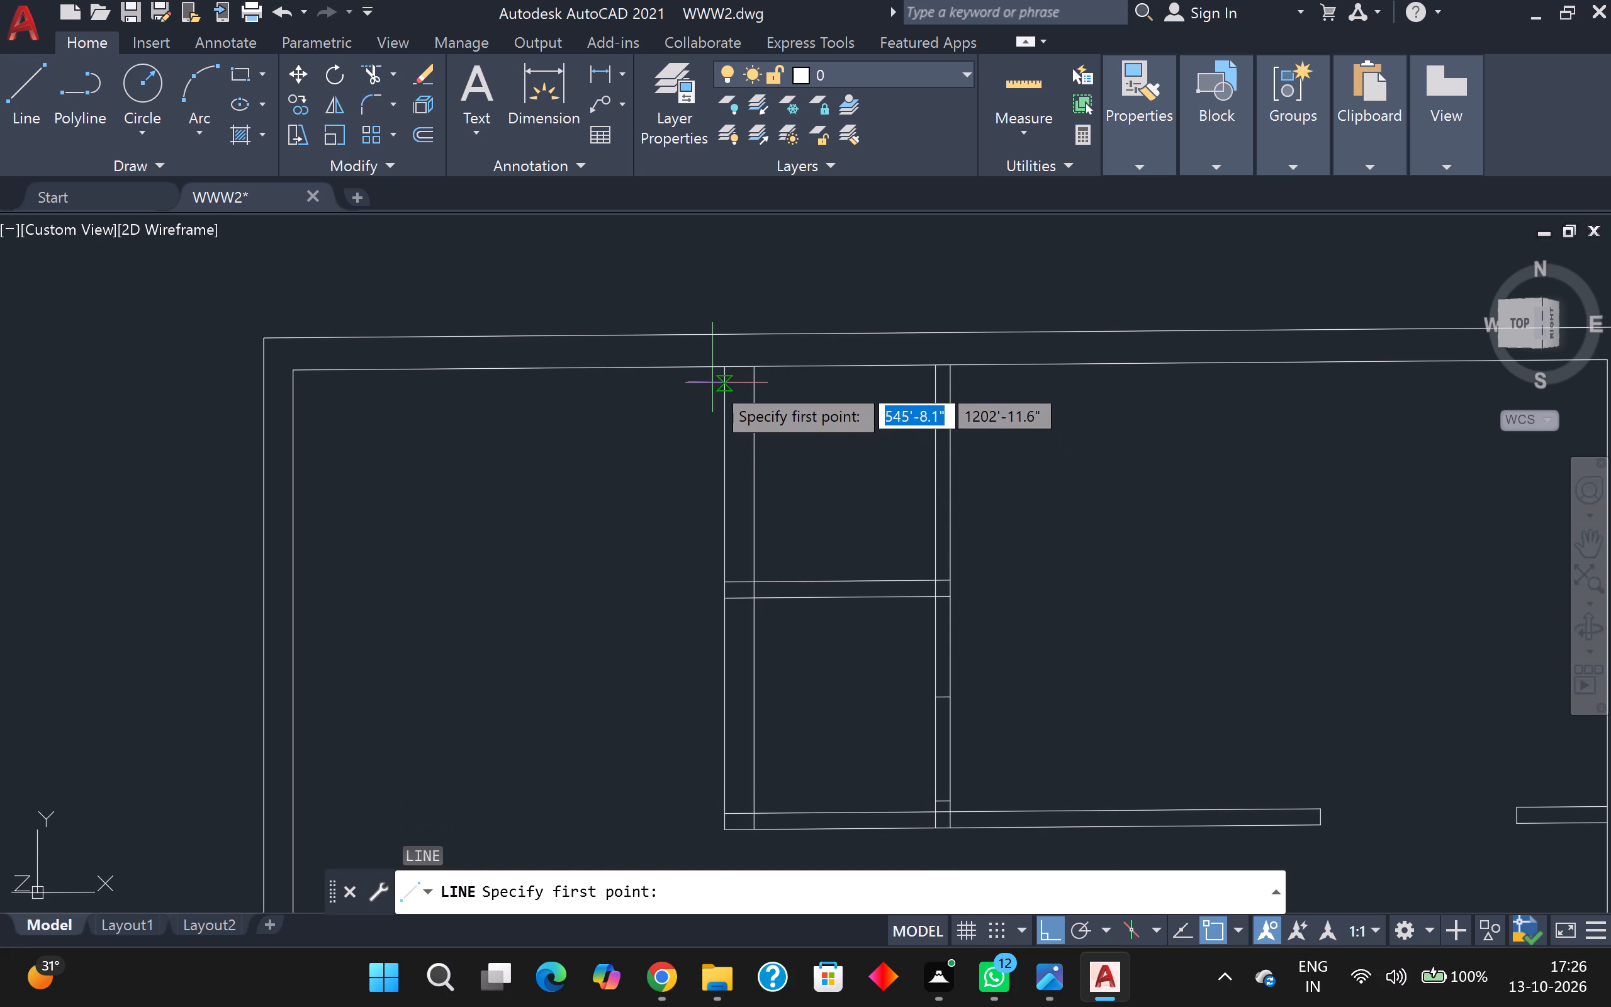
pyautogui.click(724, 374)
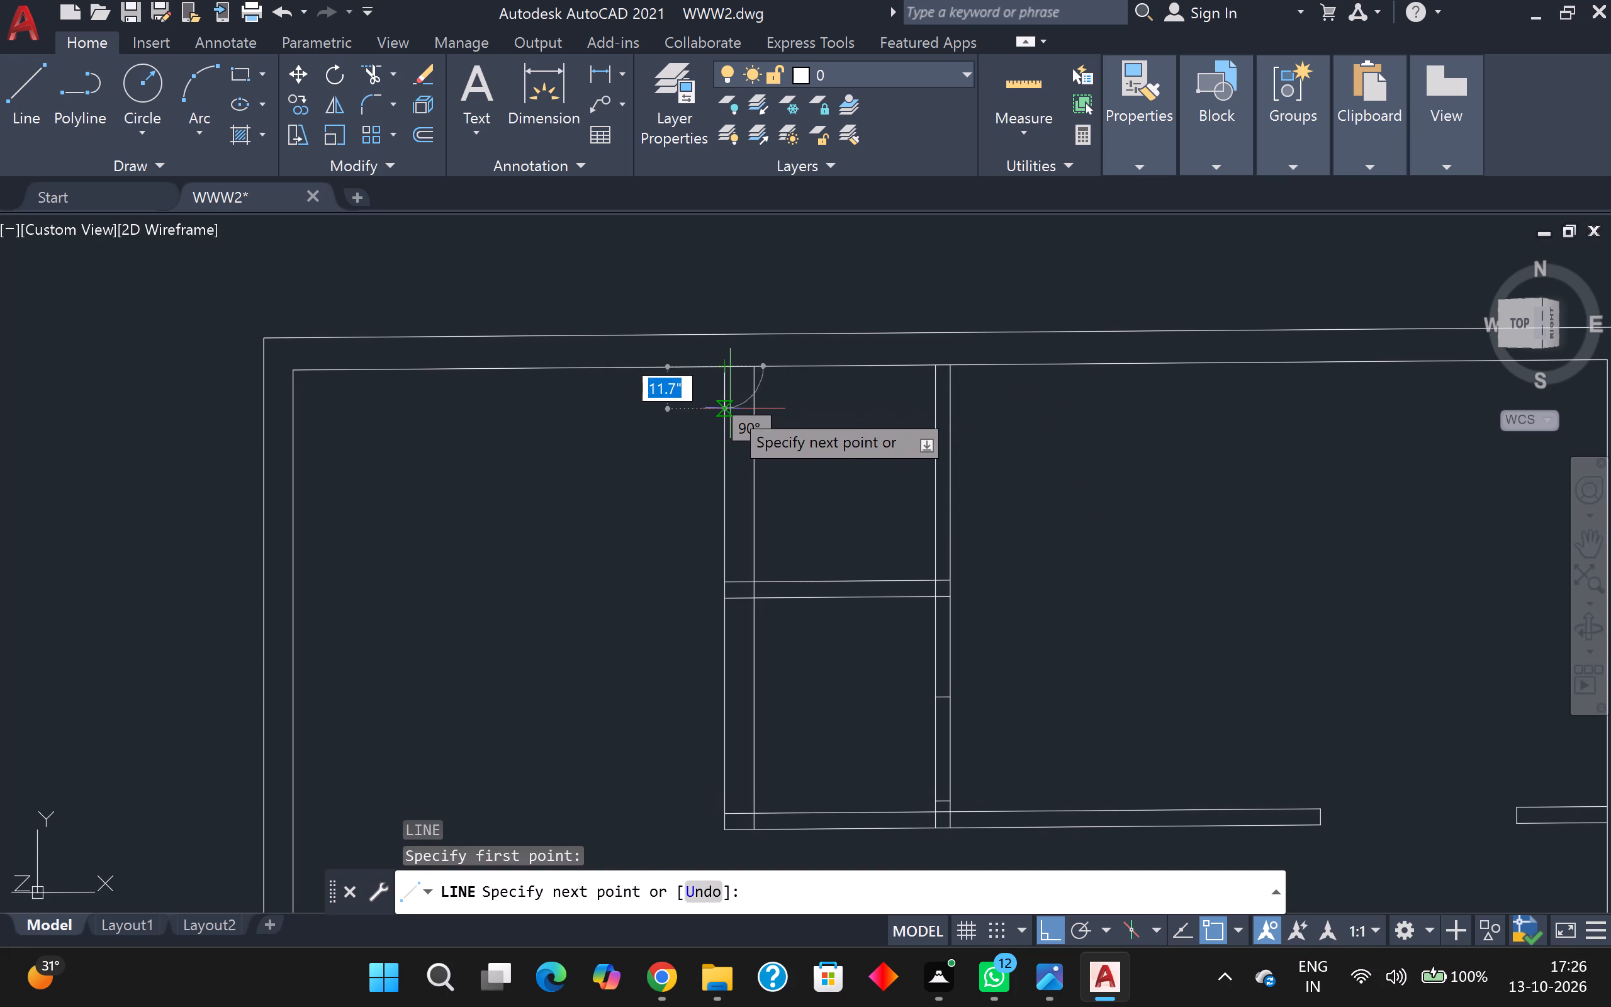
pyautogui.press('3')
pyautogui.press('Return')
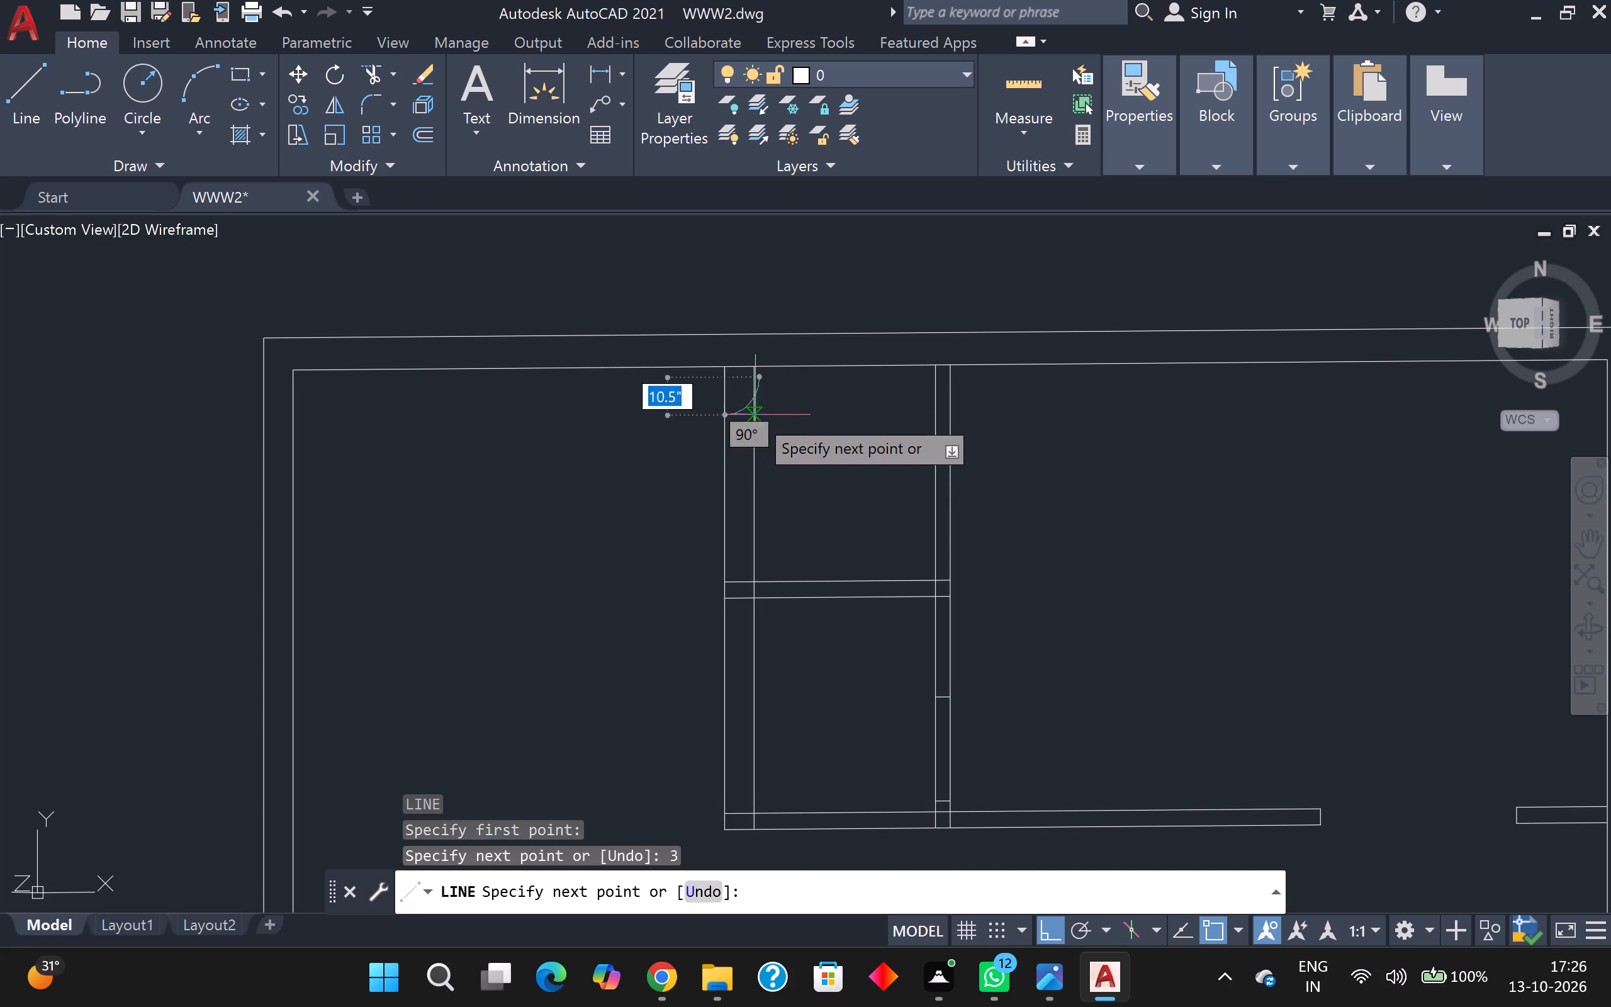
pyautogui.scroll(3, 757, 408)
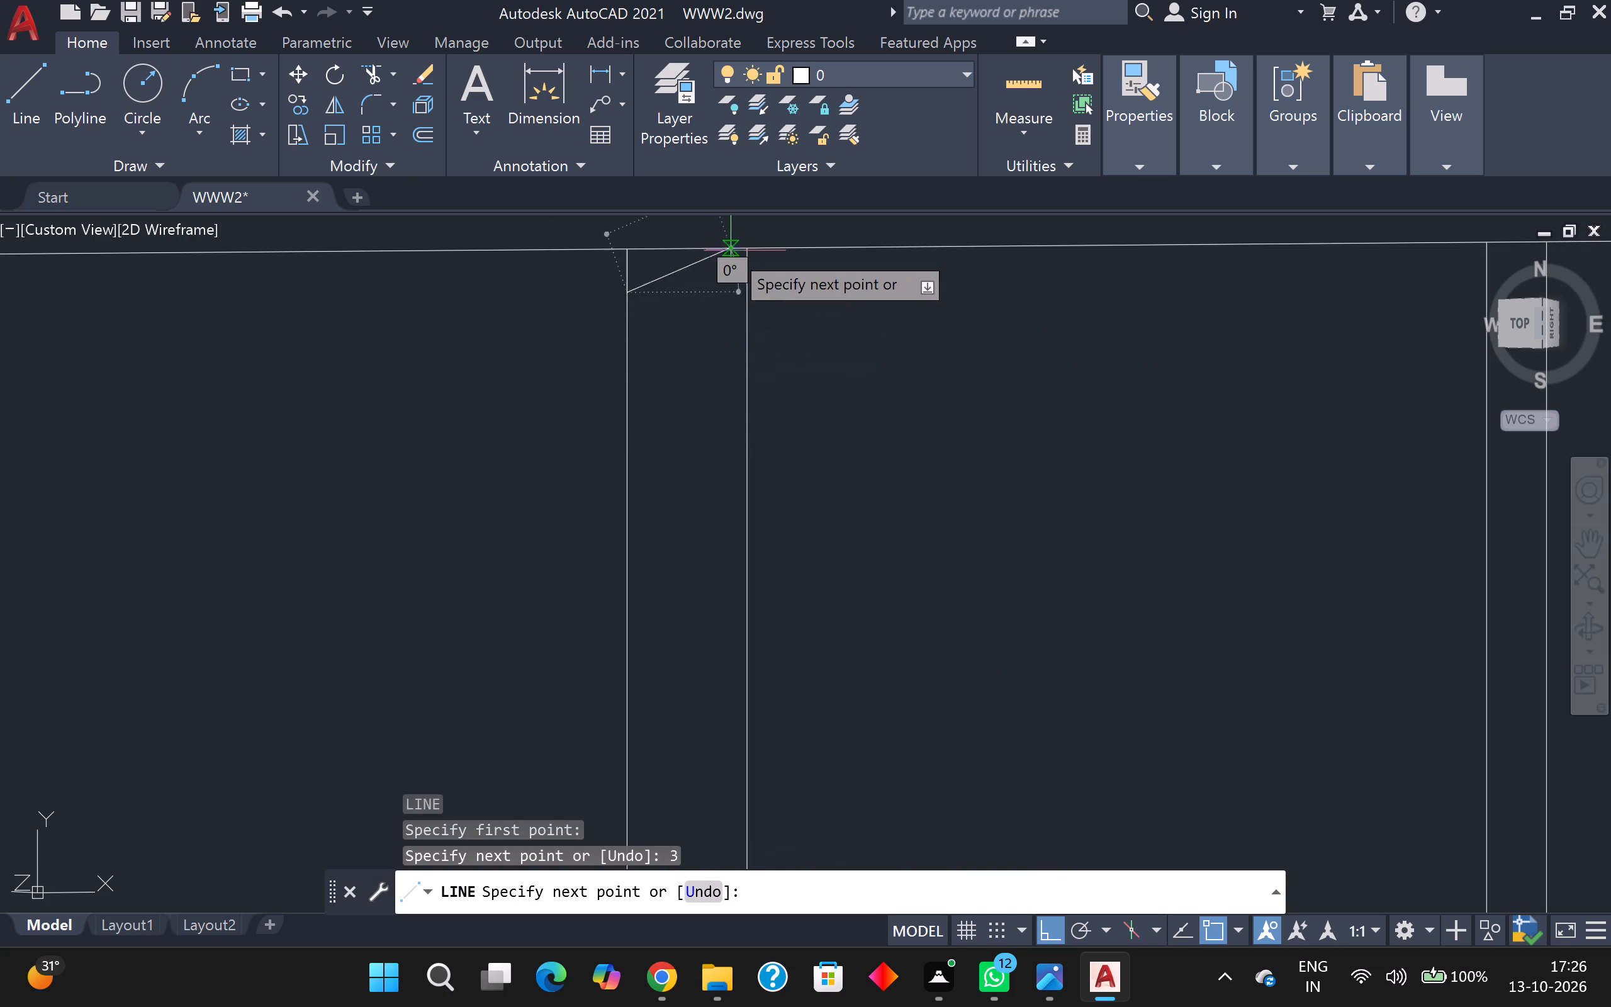
pyautogui.click(749, 288)
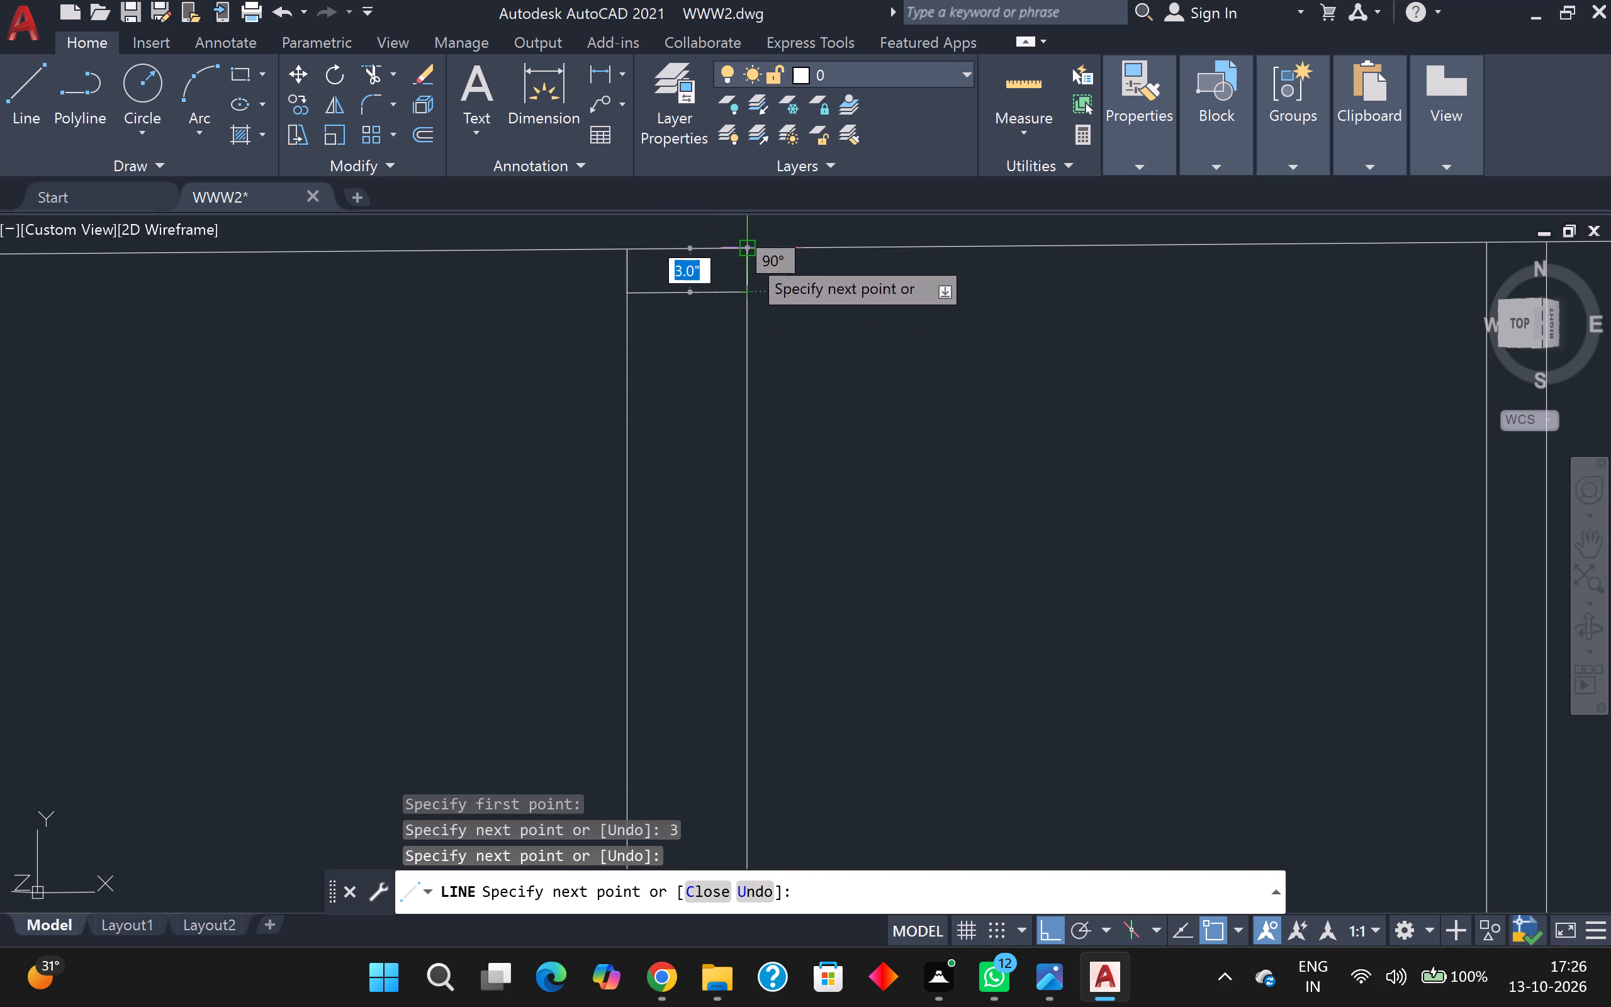
pyautogui.click(748, 252)
pyautogui.press('Escape')
# Offset the short line across the top of the 9" vertical wall downward by 2'5".
pyautogui.scroll(-3, 763, 294)
pyautogui.scroll(1, 772, 299)
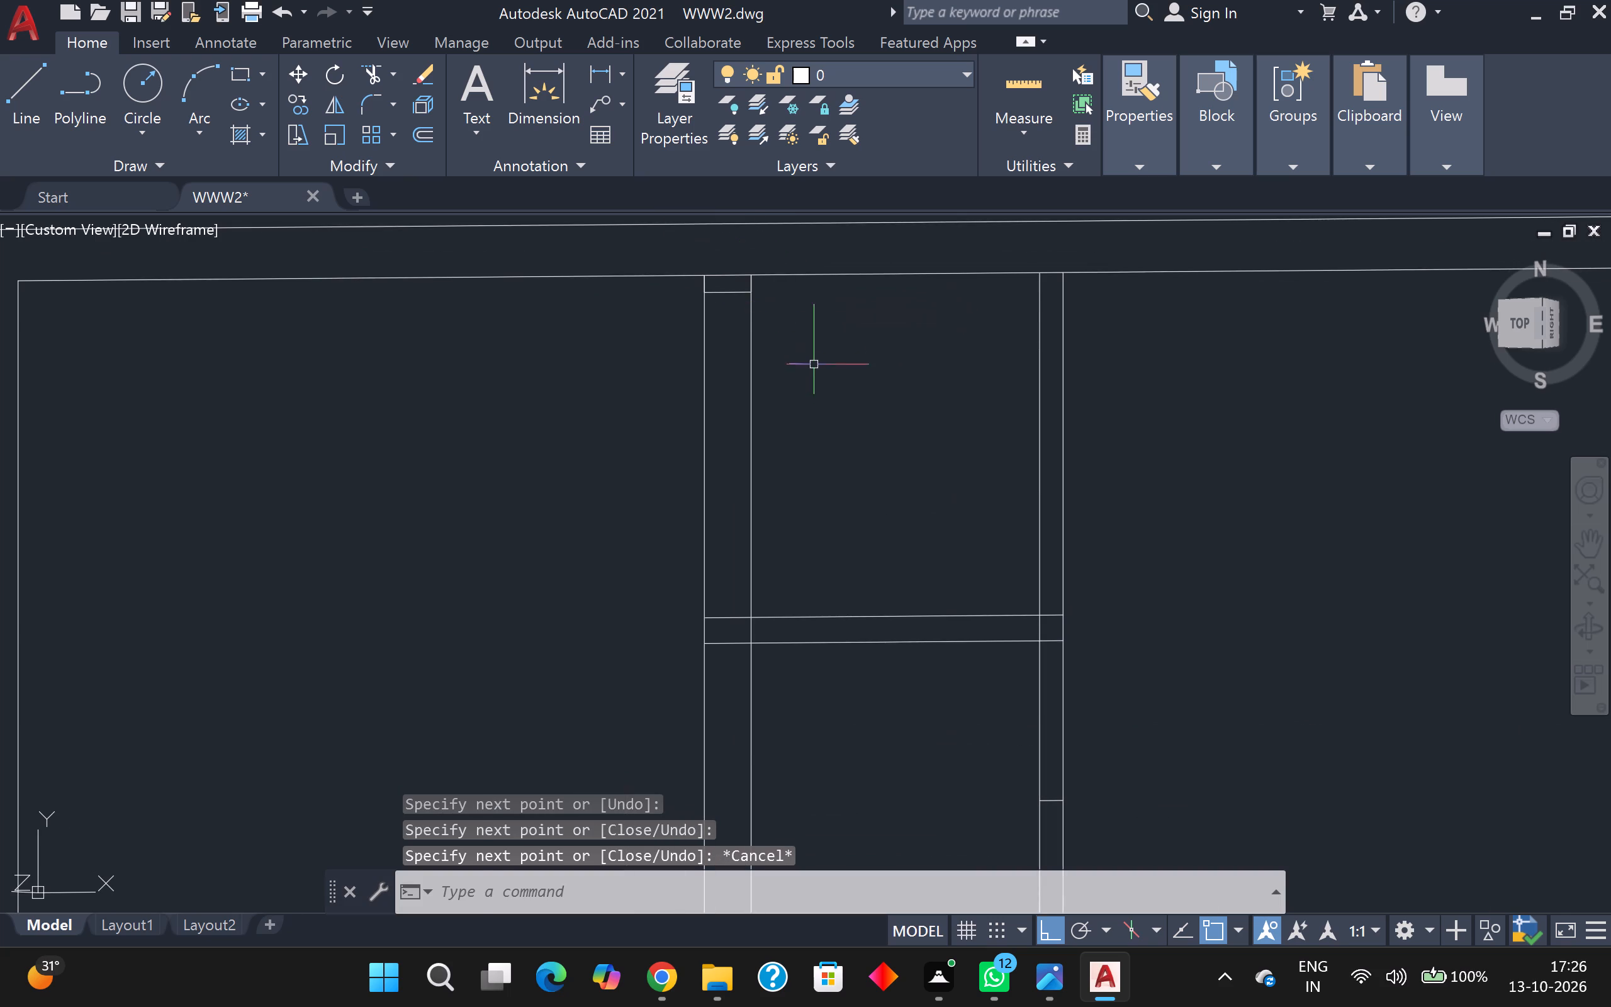
pyautogui.scroll(-2, 814, 370)
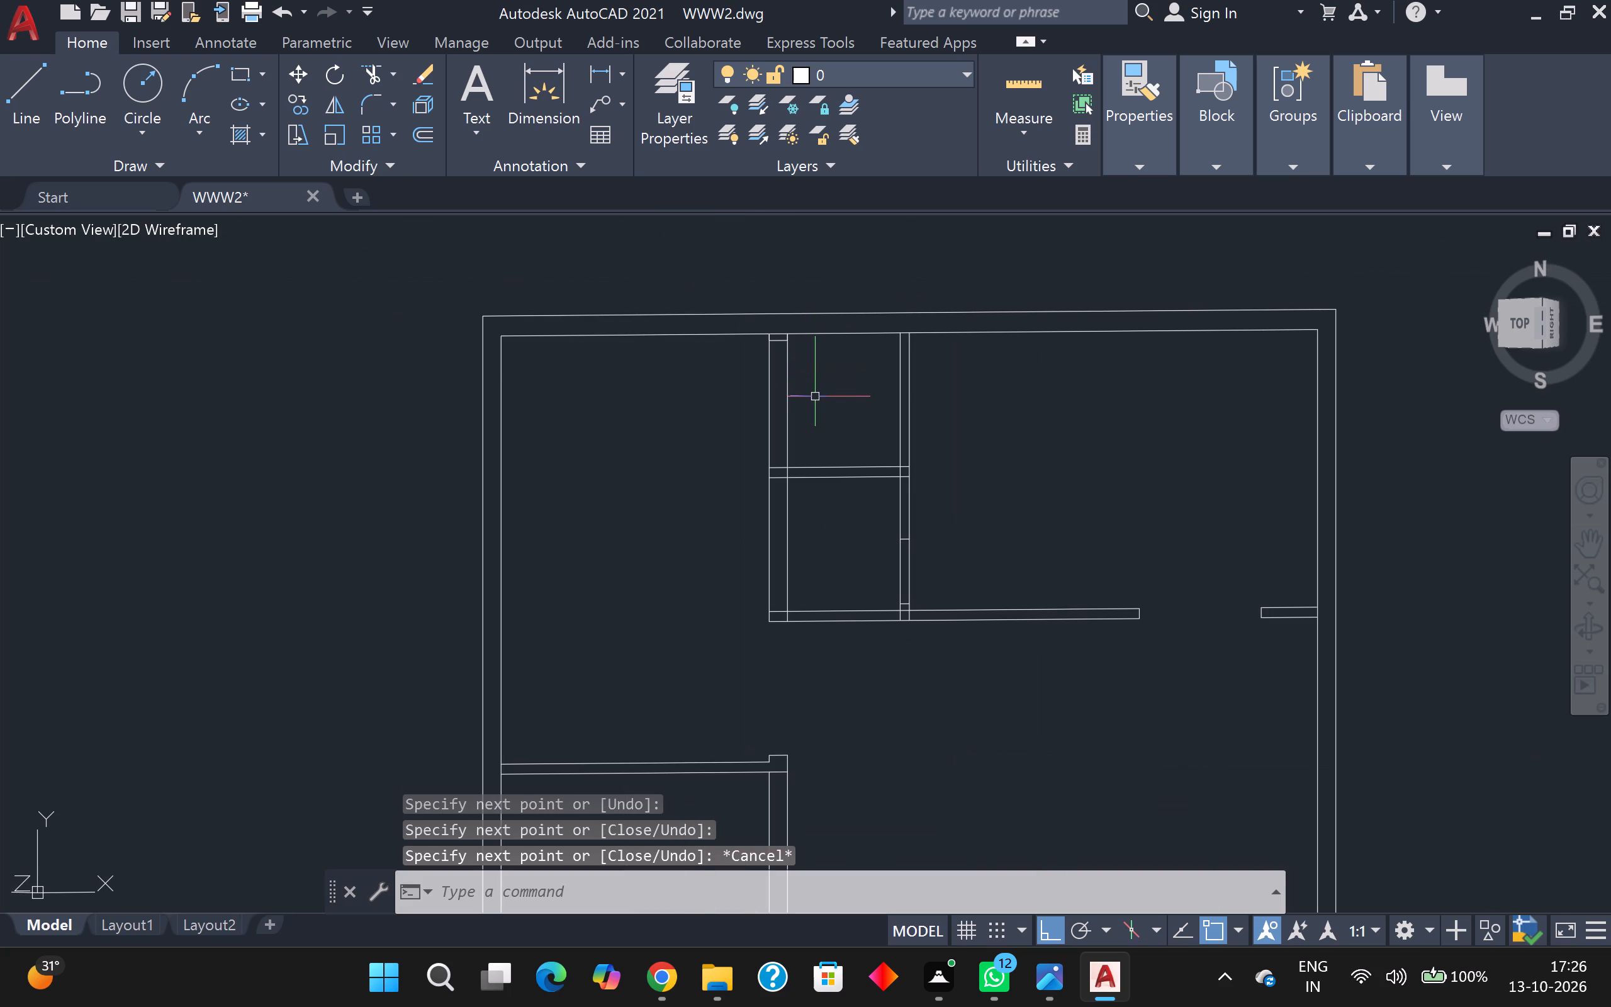
pyautogui.scroll(-1, 818, 401)
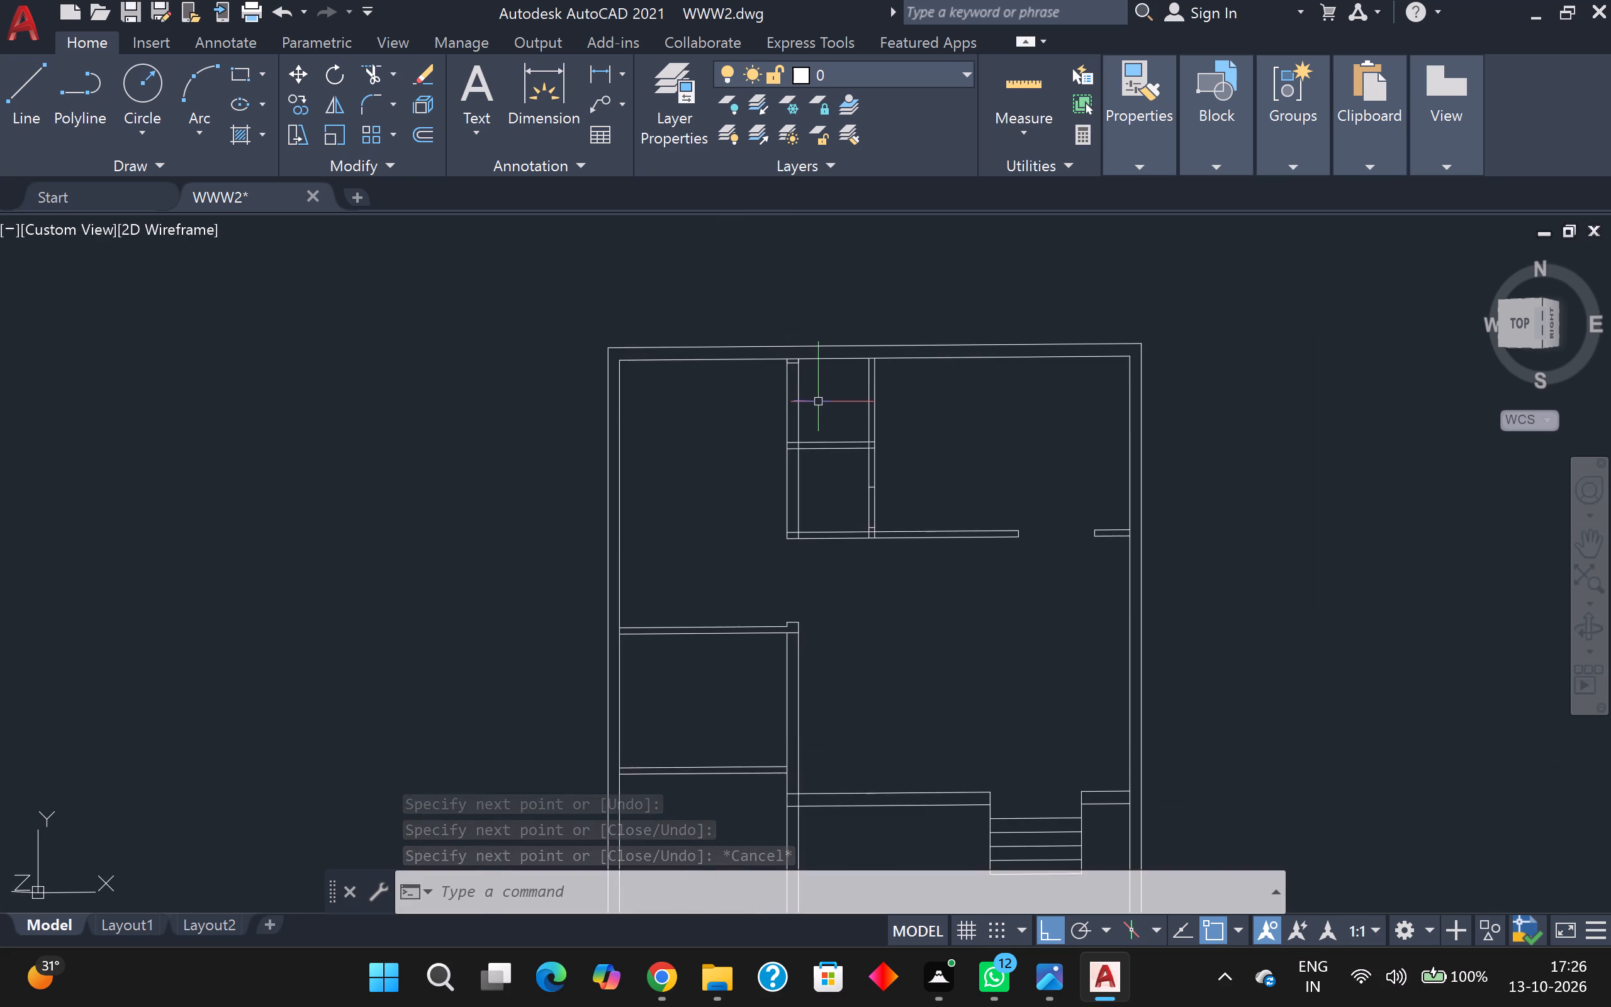
pyautogui.scroll(-1, 822, 415)
pyautogui.scroll(2, 822, 413)
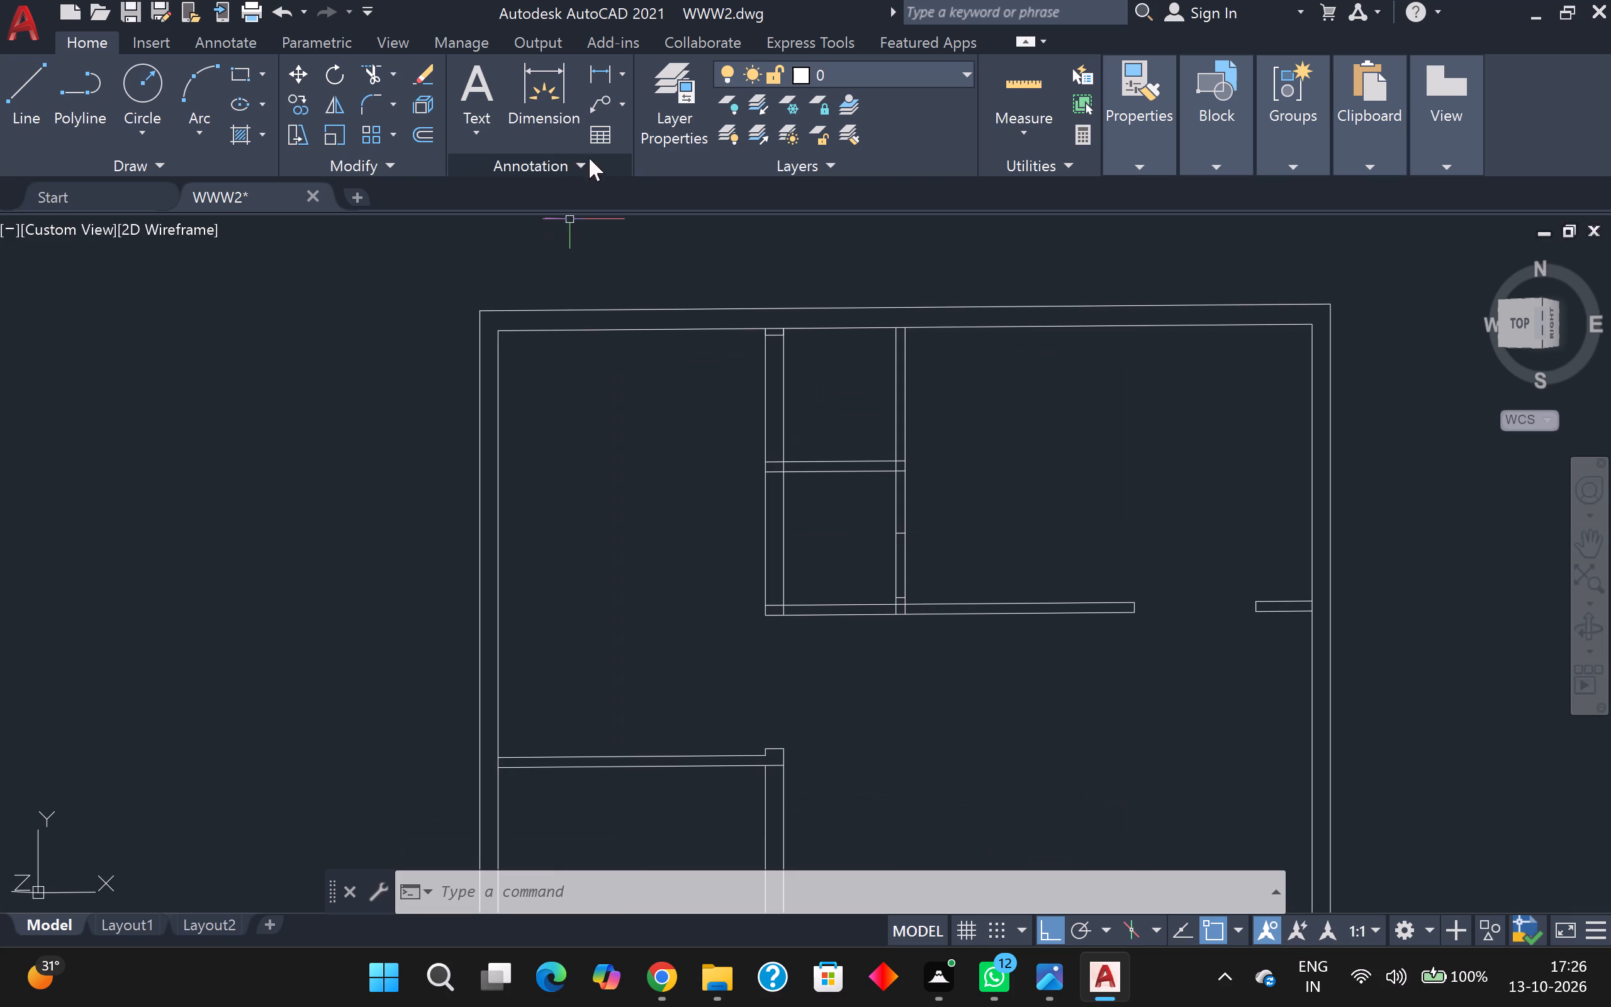
pyautogui.scroll(2, 737, 347)
pyautogui.press('o')
pyautogui.press('Return')
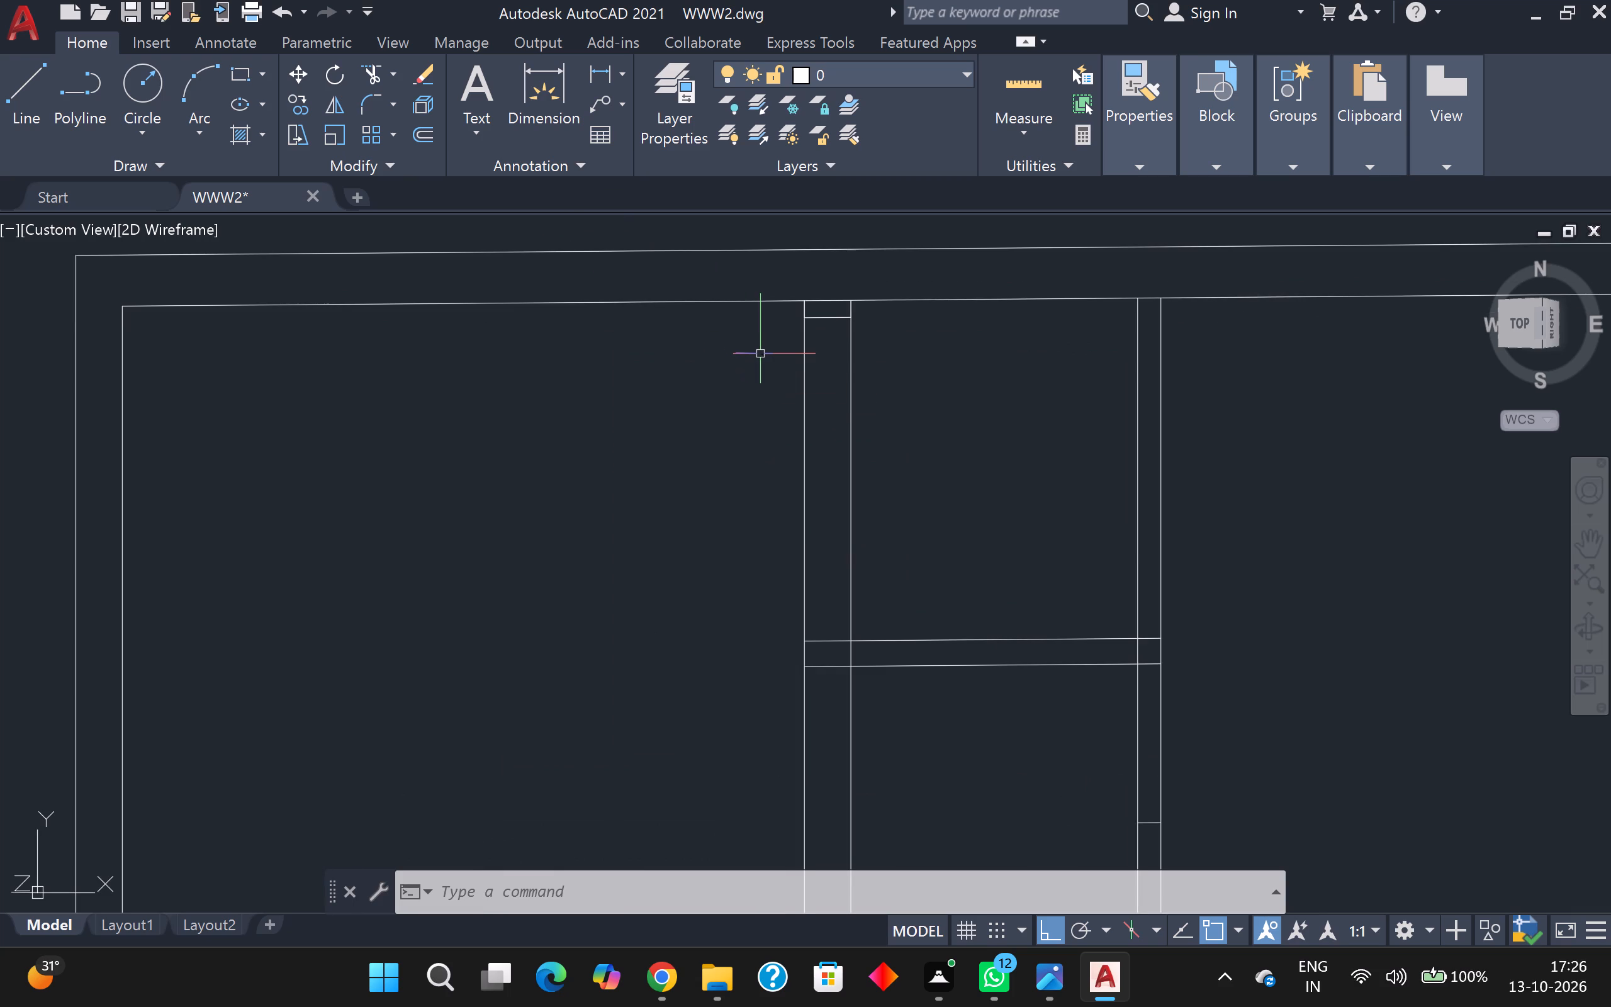
pyautogui.press('Return')
pyautogui.click(826, 317)
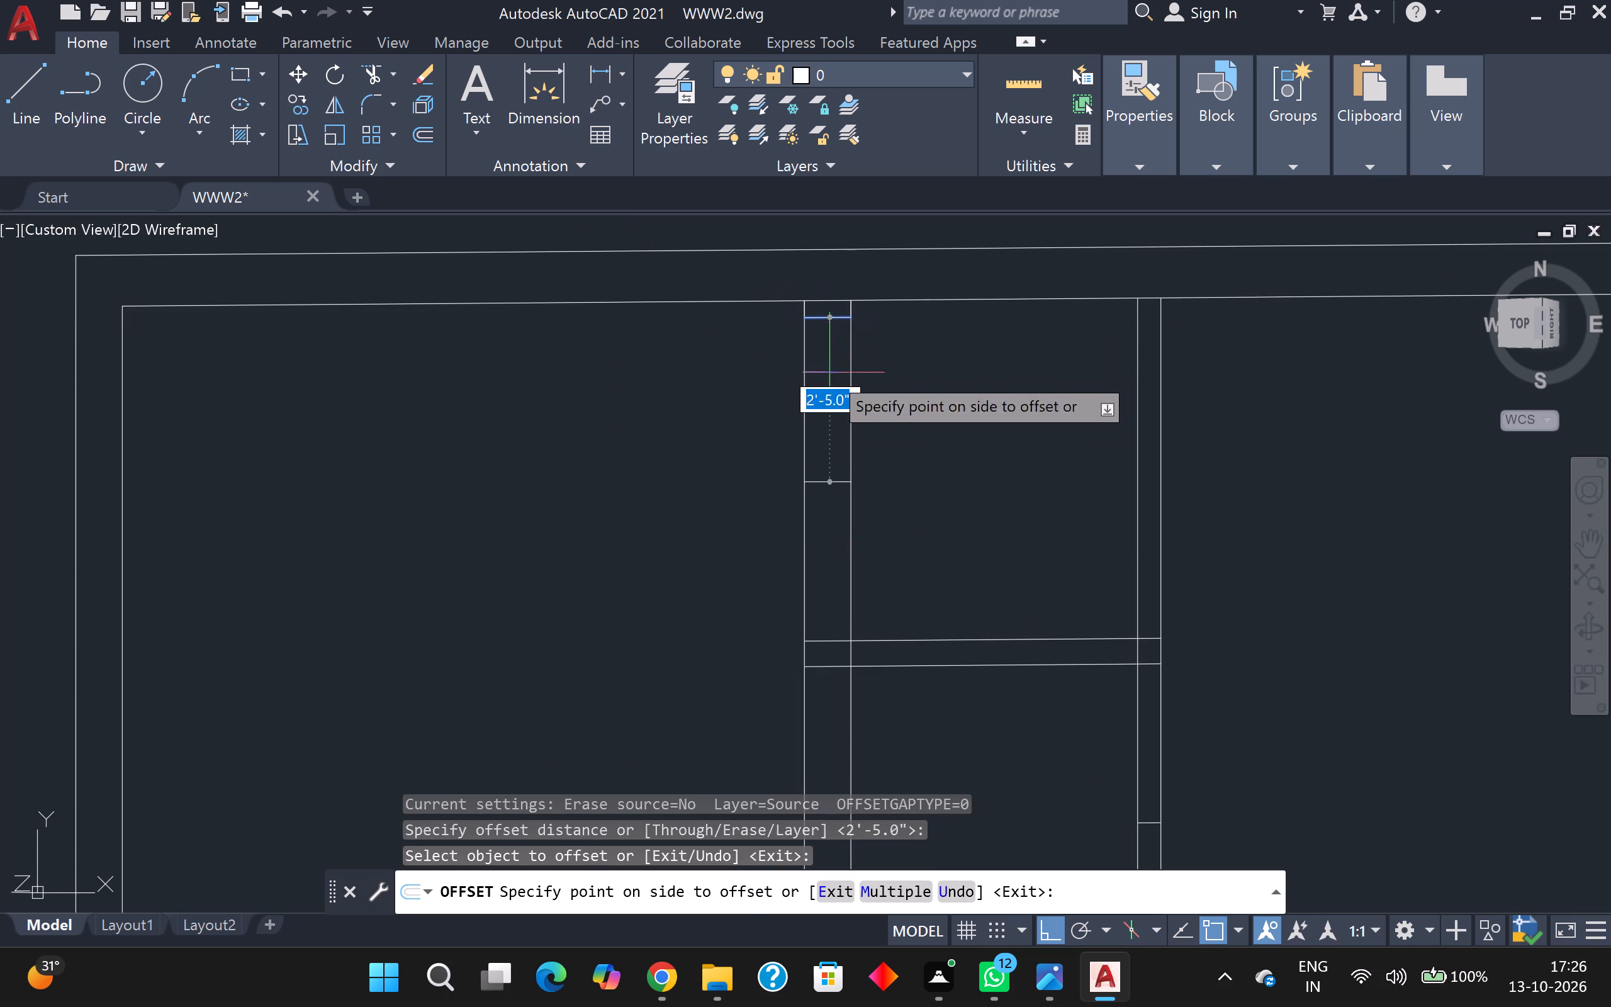
pyautogui.click(833, 402)
# Trim both faces of the 9" vertical wall between the two short lines to open the upper small room's doorway.
pyautogui.scroll(-1, 929, 393)
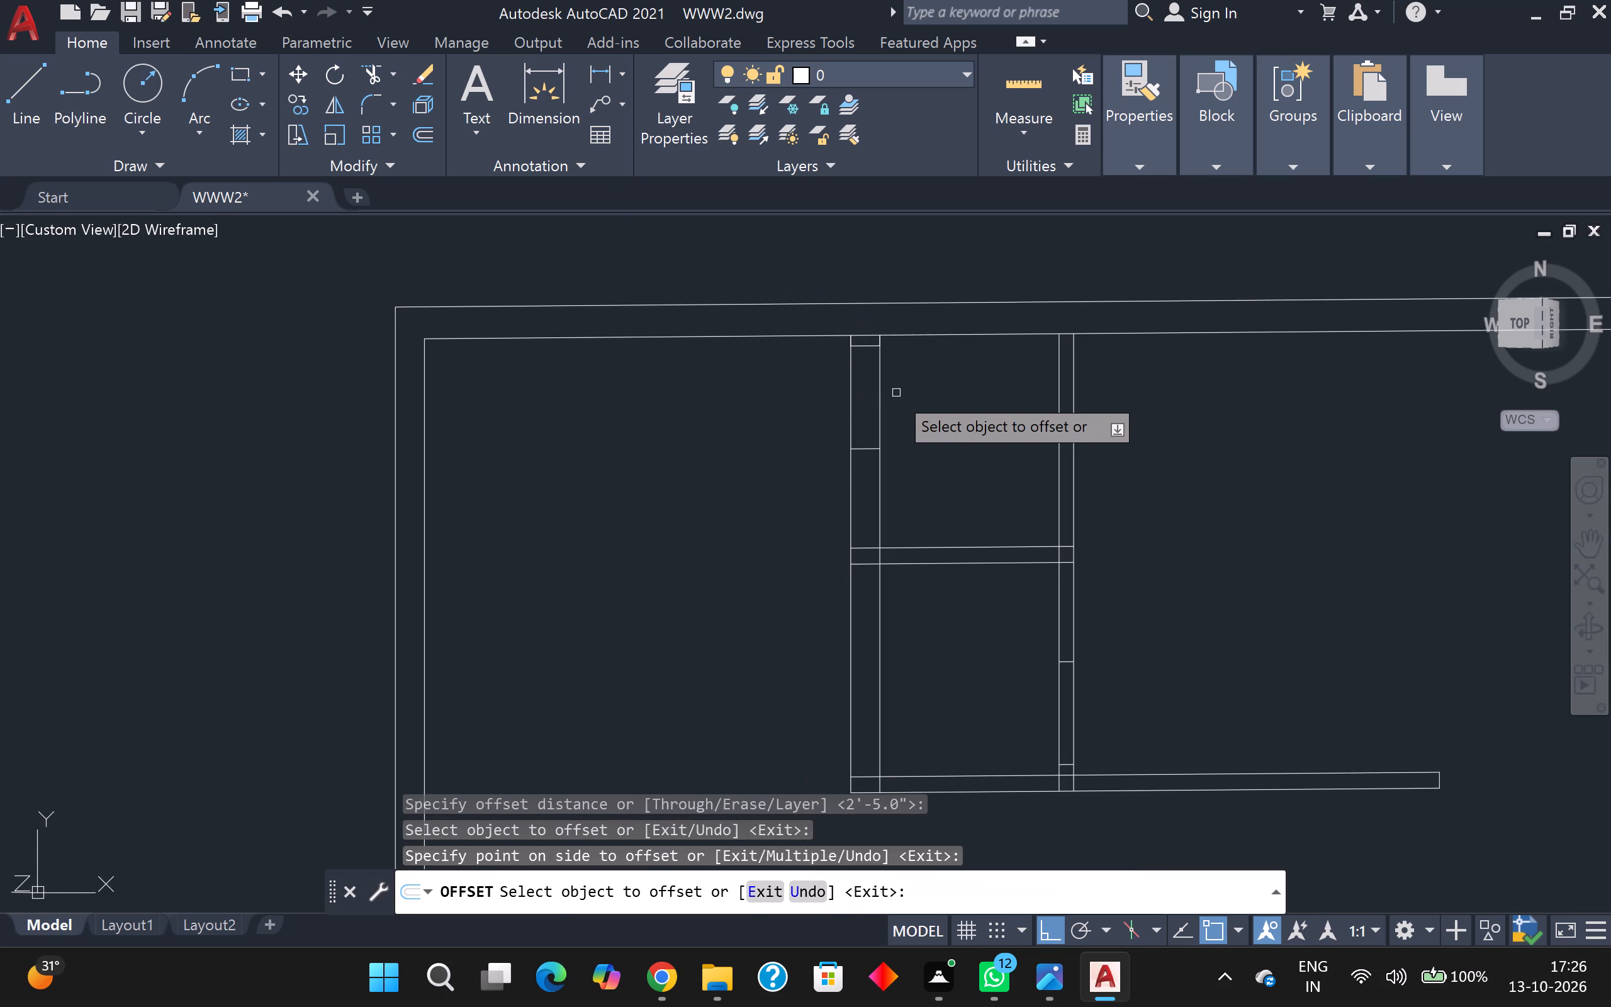
pyautogui.scroll(-2, 894, 393)
pyautogui.scroll(1, 873, 388)
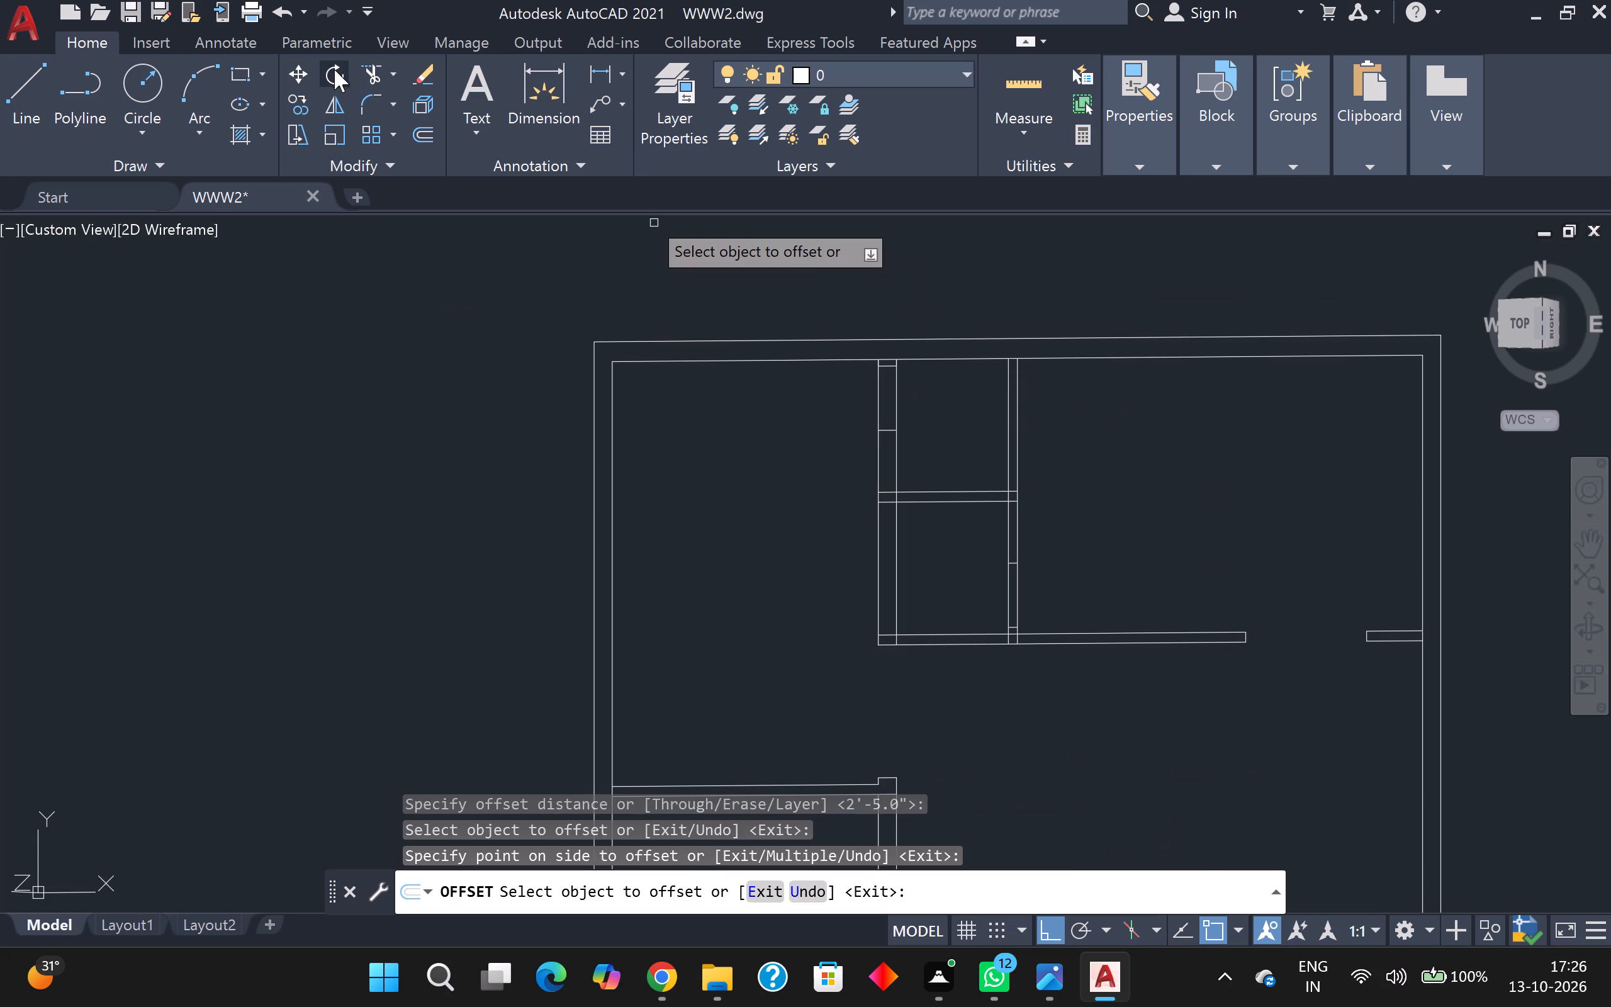
pyautogui.click(368, 76)
pyautogui.click(792, 395)
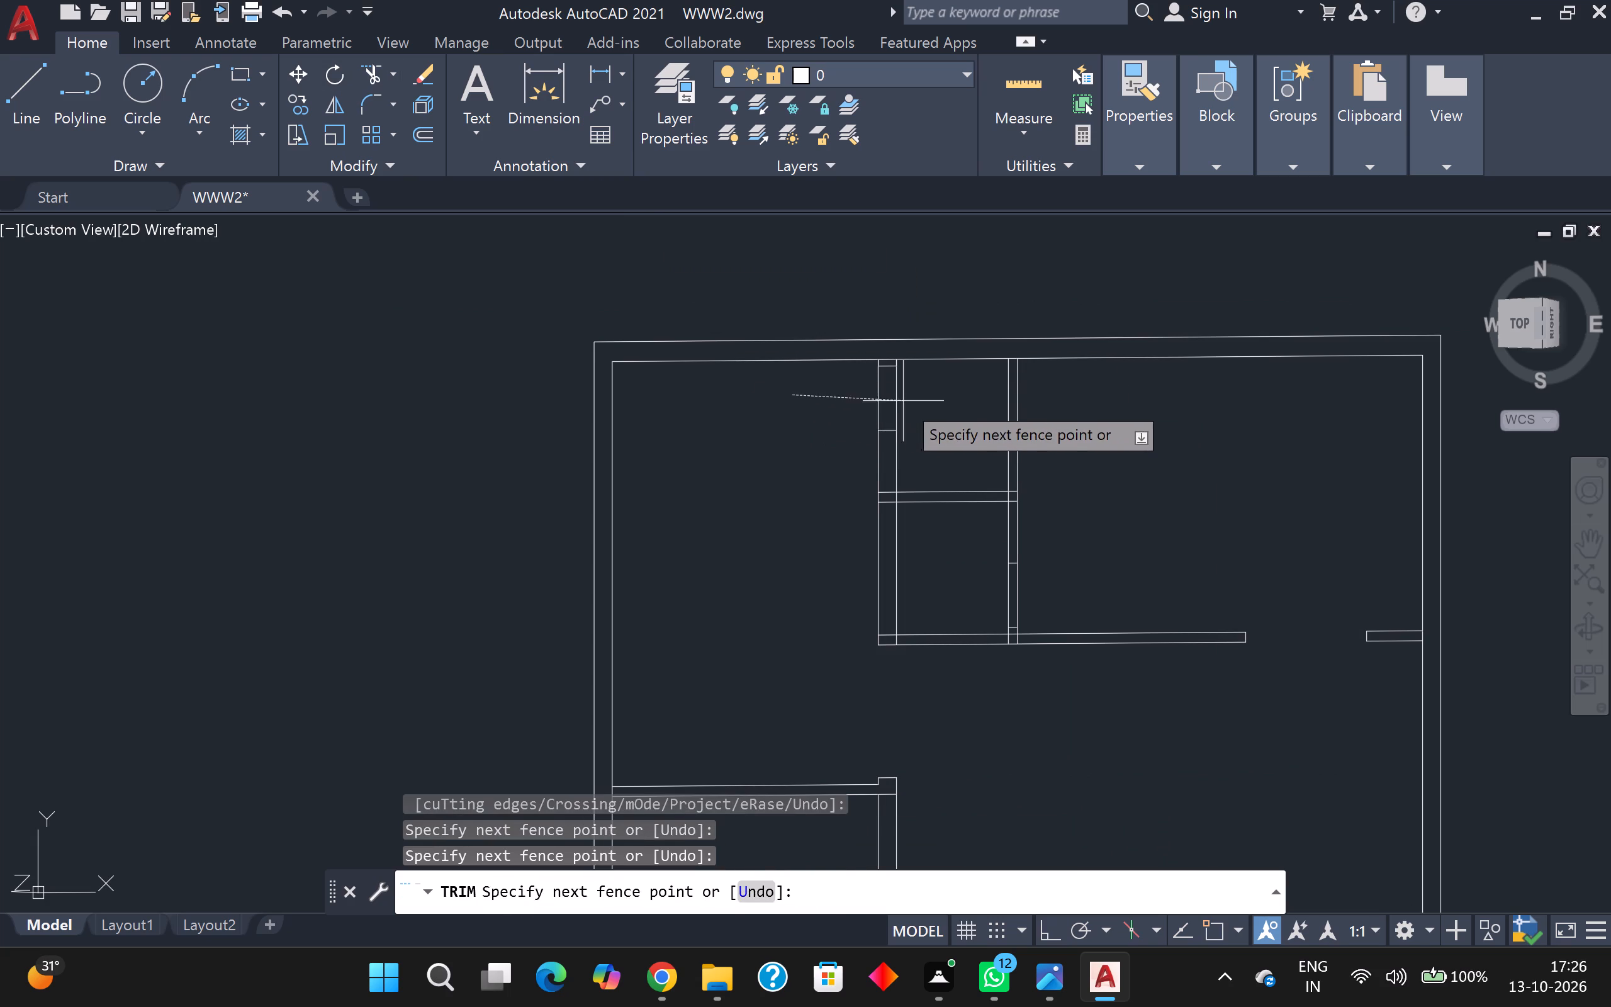
pyautogui.click(928, 400)
# Trim both faces of the 4.5" vertical partition between its two short lines to open the lower small room's doorway.
pyautogui.scroll(2, 1018, 498)
pyautogui.scroll(-1, 1026, 419)
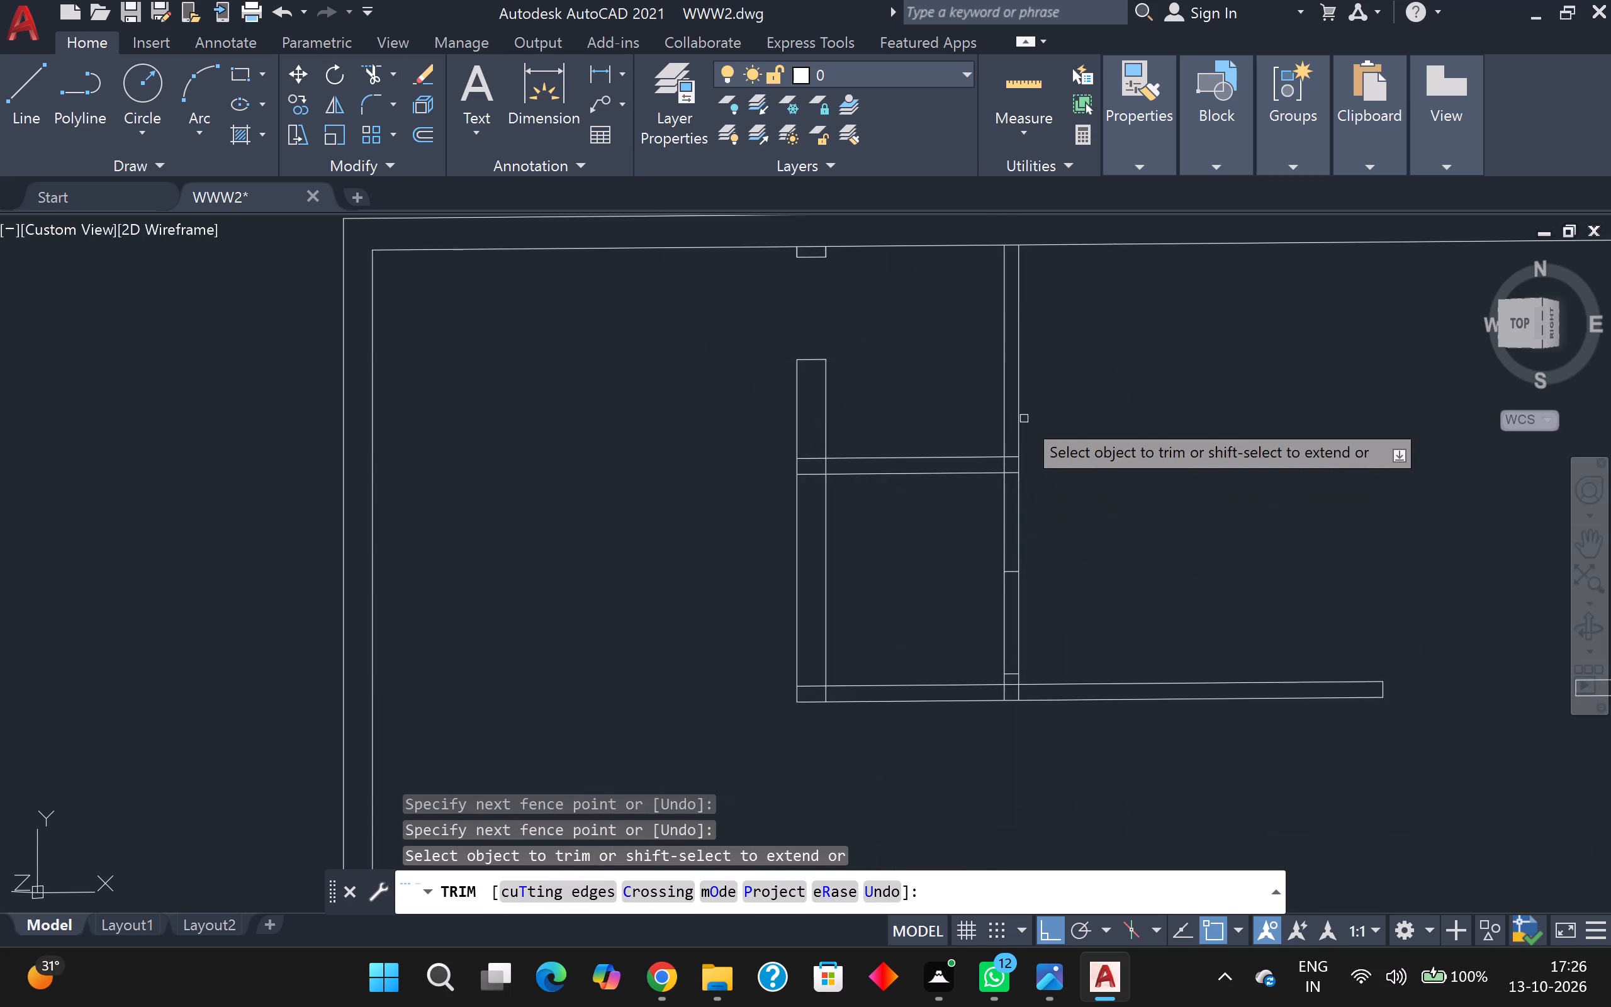
pyautogui.scroll(-1, 1036, 422)
pyautogui.scroll(-1, 1043, 492)
pyautogui.scroll(2, 1052, 543)
pyautogui.click(1018, 505)
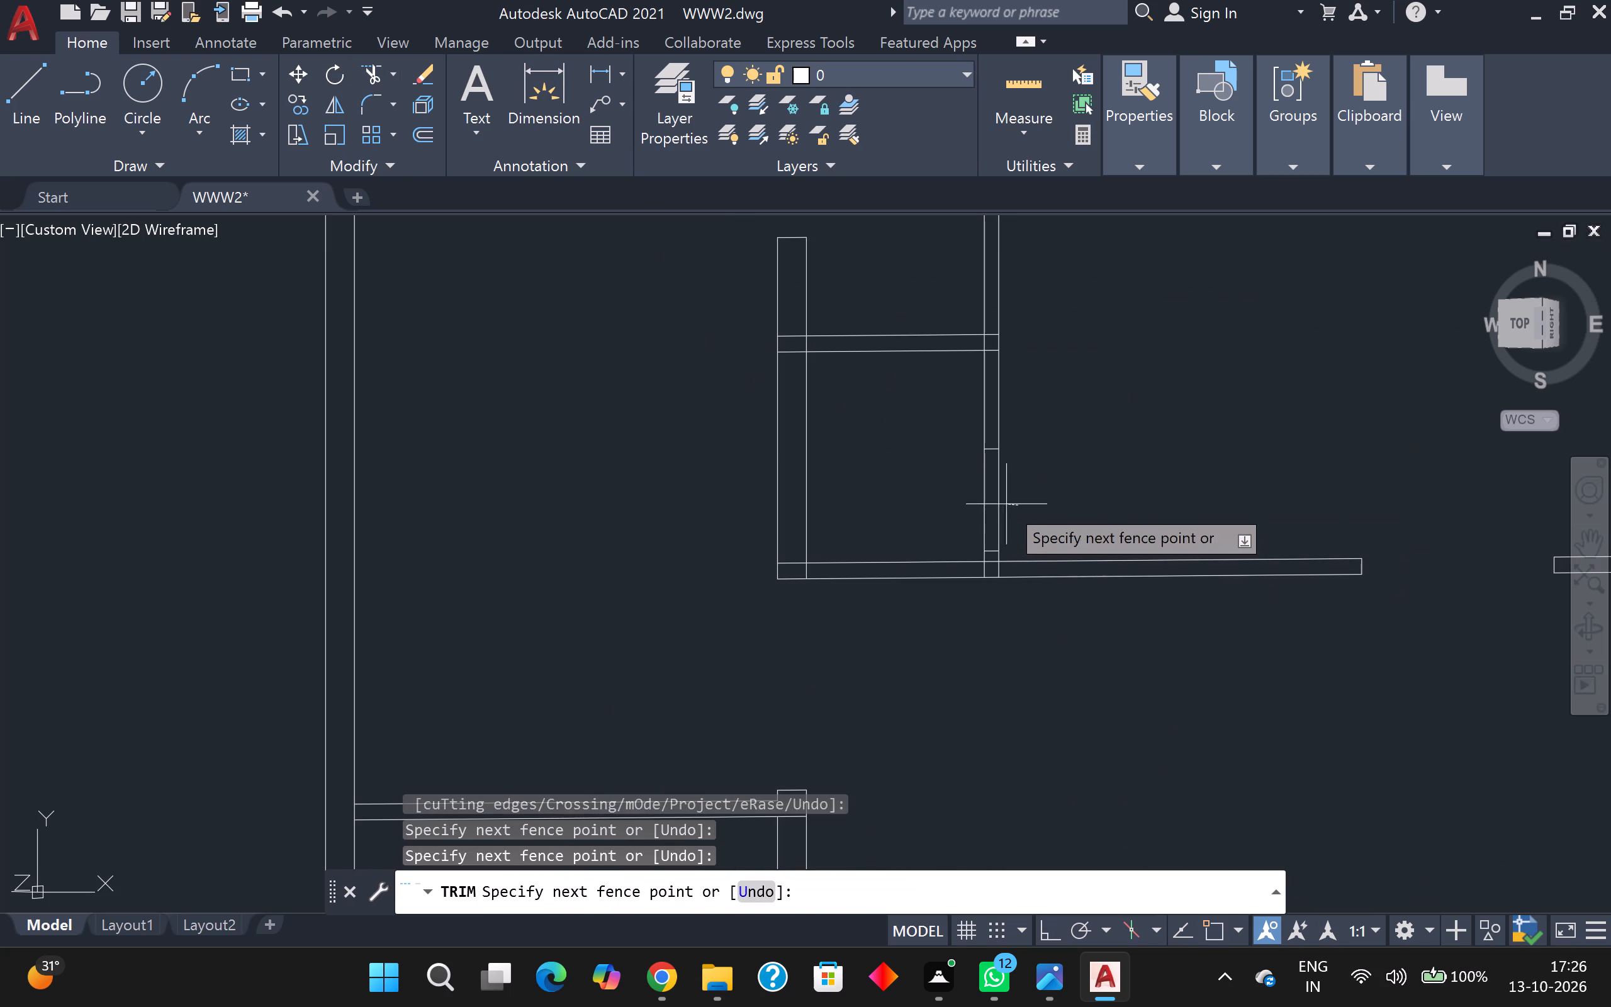
pyautogui.click(967, 507)
# Trim the short line piece crossing the 9" vertical wall near its upper end, level with the upper partition's lower line.
pyautogui.scroll(-2, 994, 497)
pyautogui.scroll(-1, 968, 624)
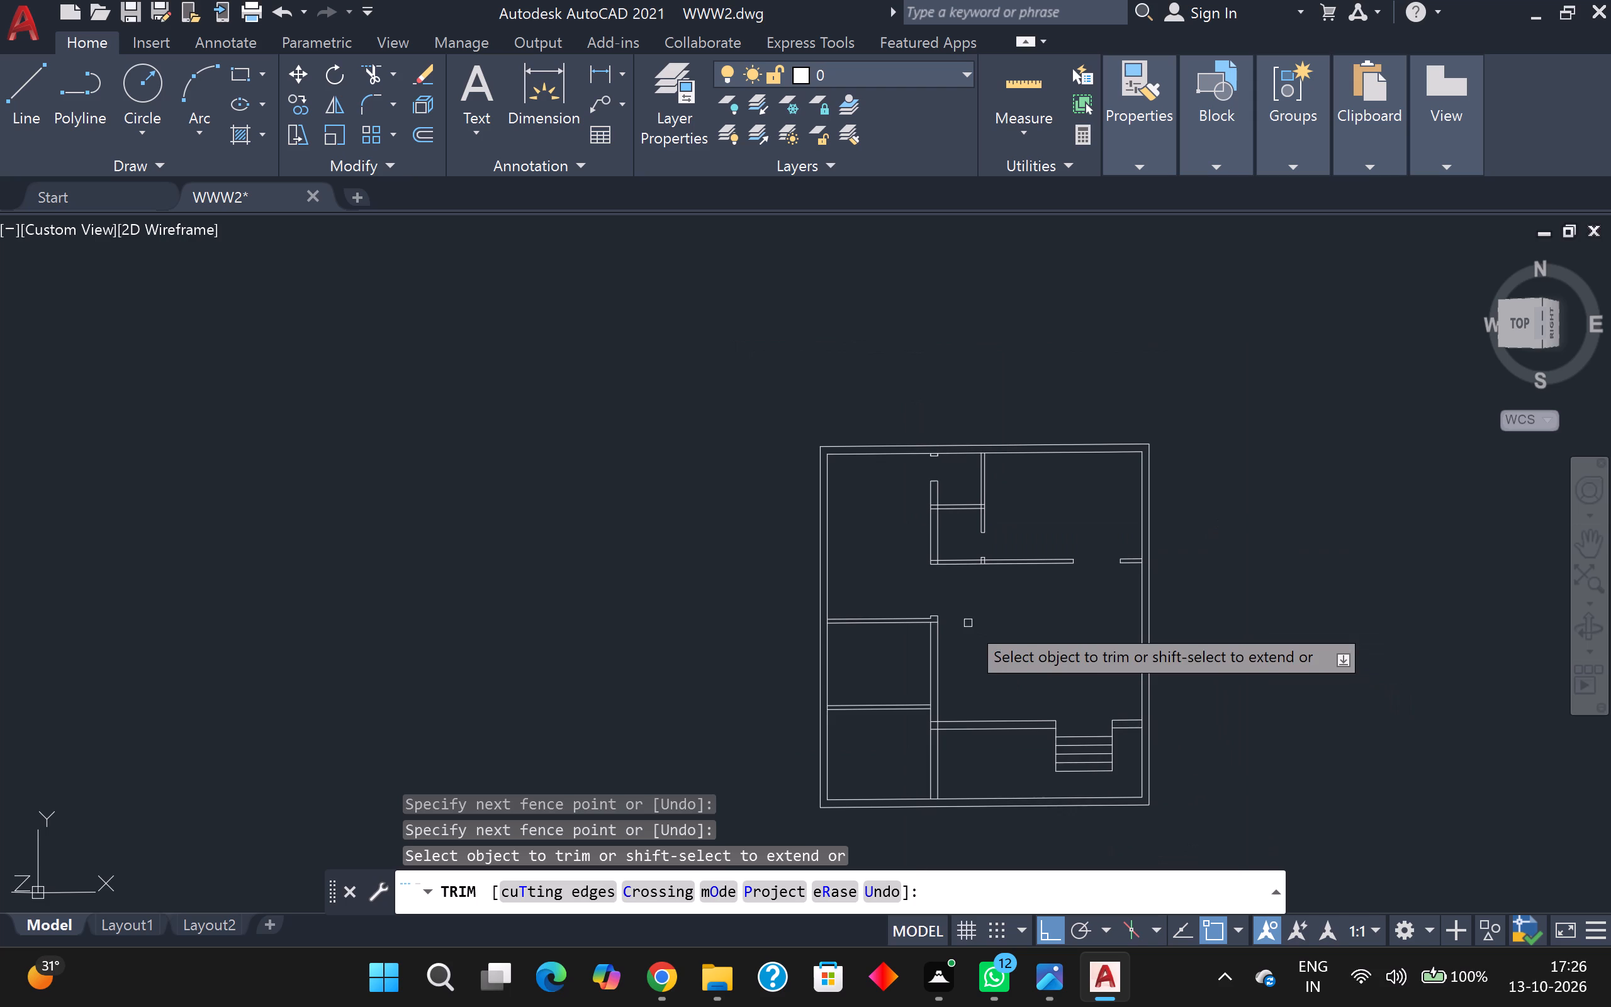
pyautogui.moveTo(966, 621); pyautogui.dragTo(907, 502, button='middle')
pyautogui.moveTo(874, 563); pyautogui.dragTo(931, 507, button='middle')
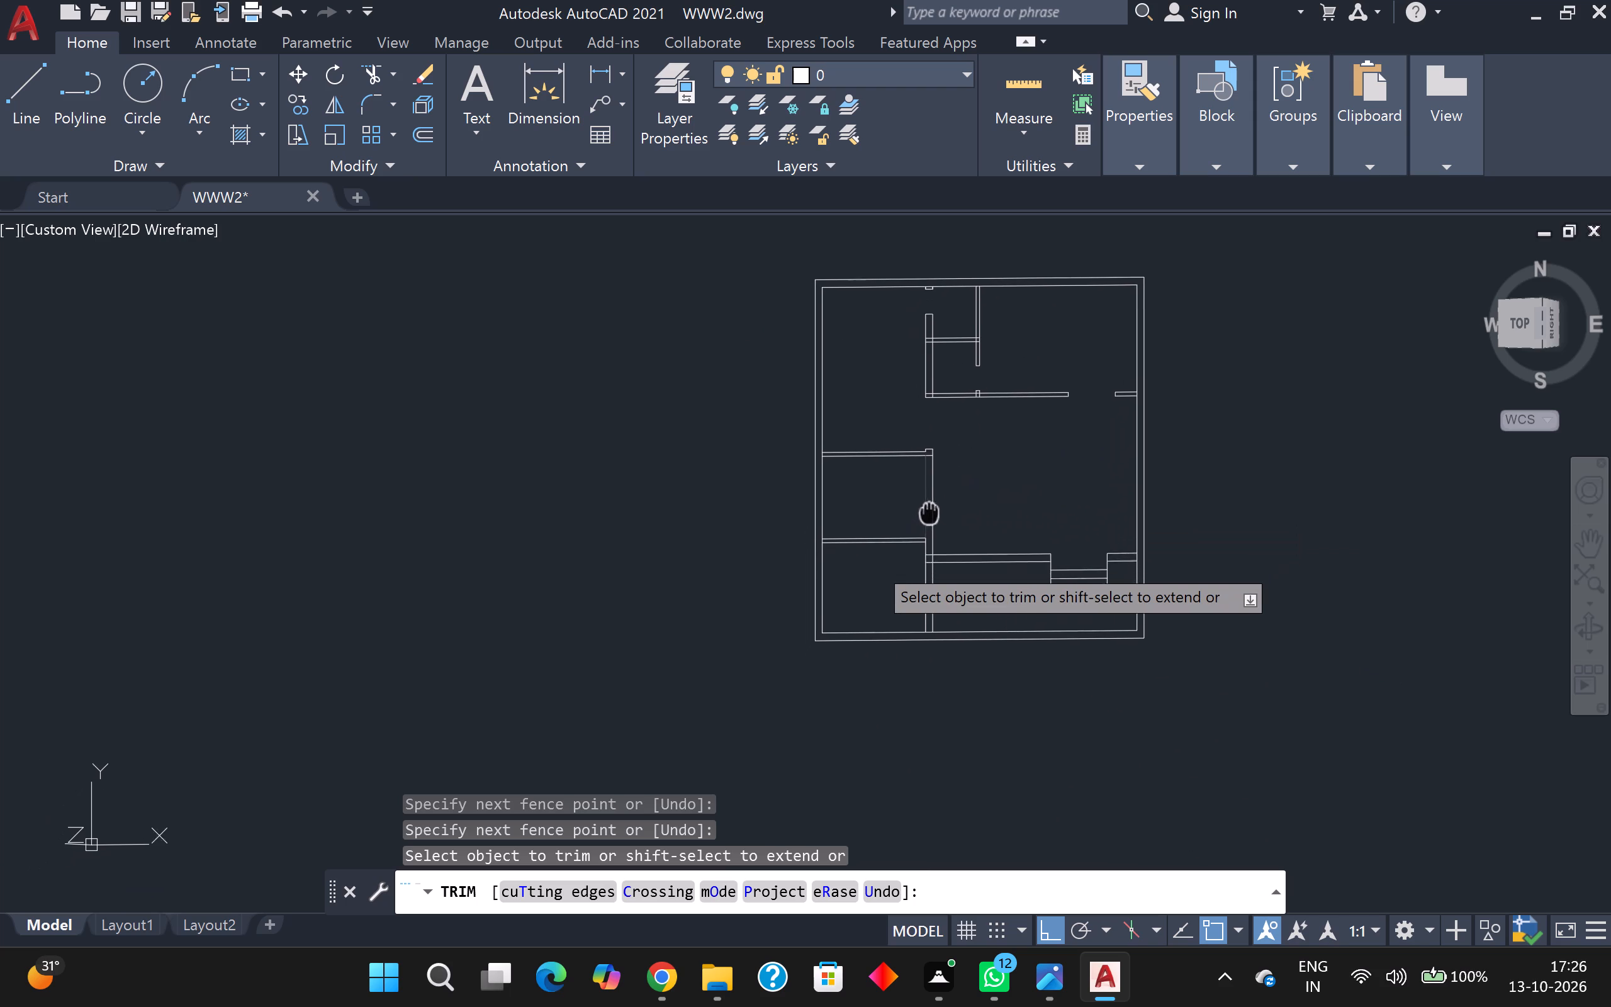
pyautogui.moveTo(931, 507); pyautogui.dragTo(943, 543, button='middle')
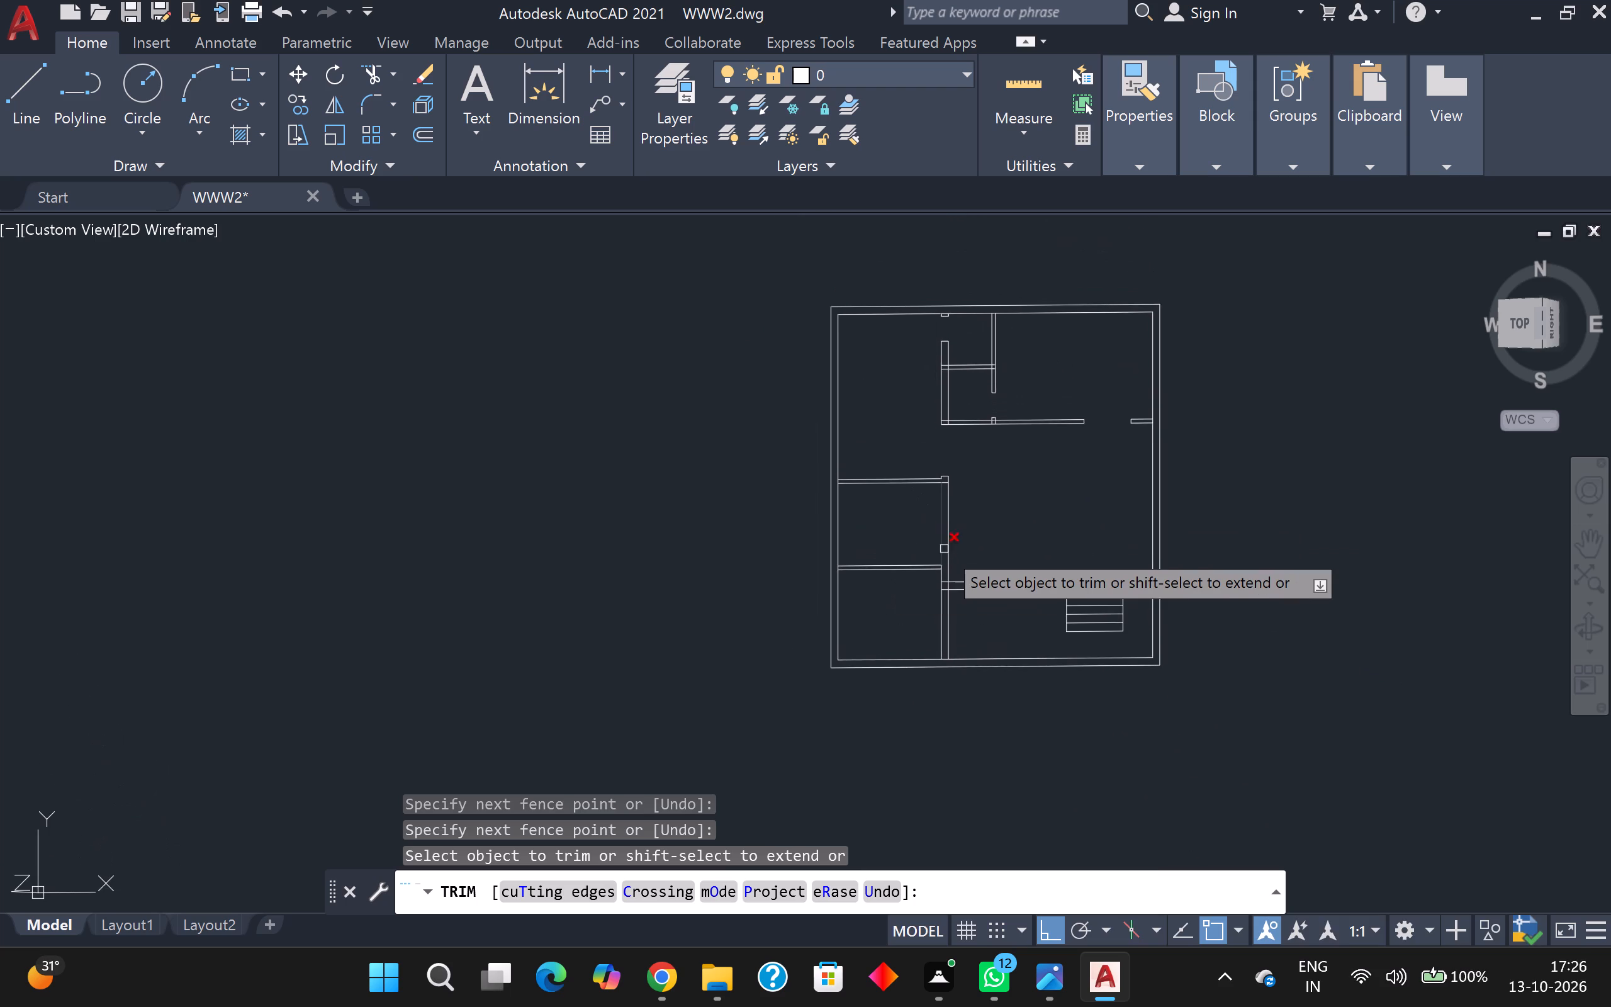
pyautogui.scroll(2, 959, 548)
pyautogui.scroll(1, 931, 472)
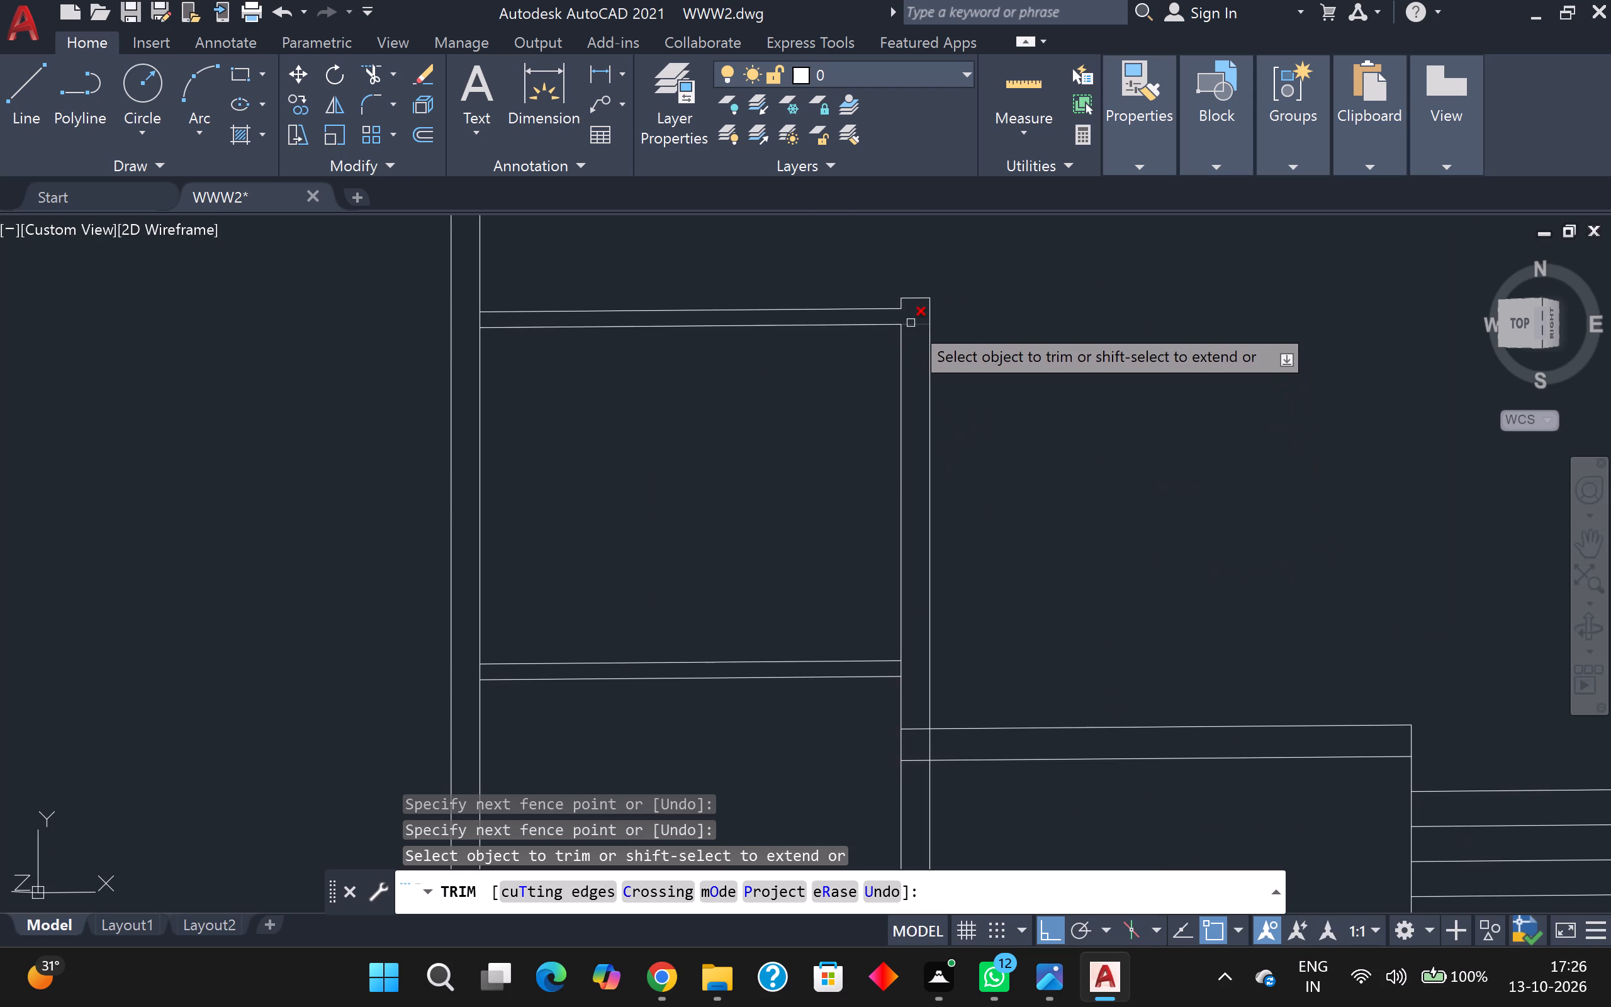
pyautogui.click(911, 323)
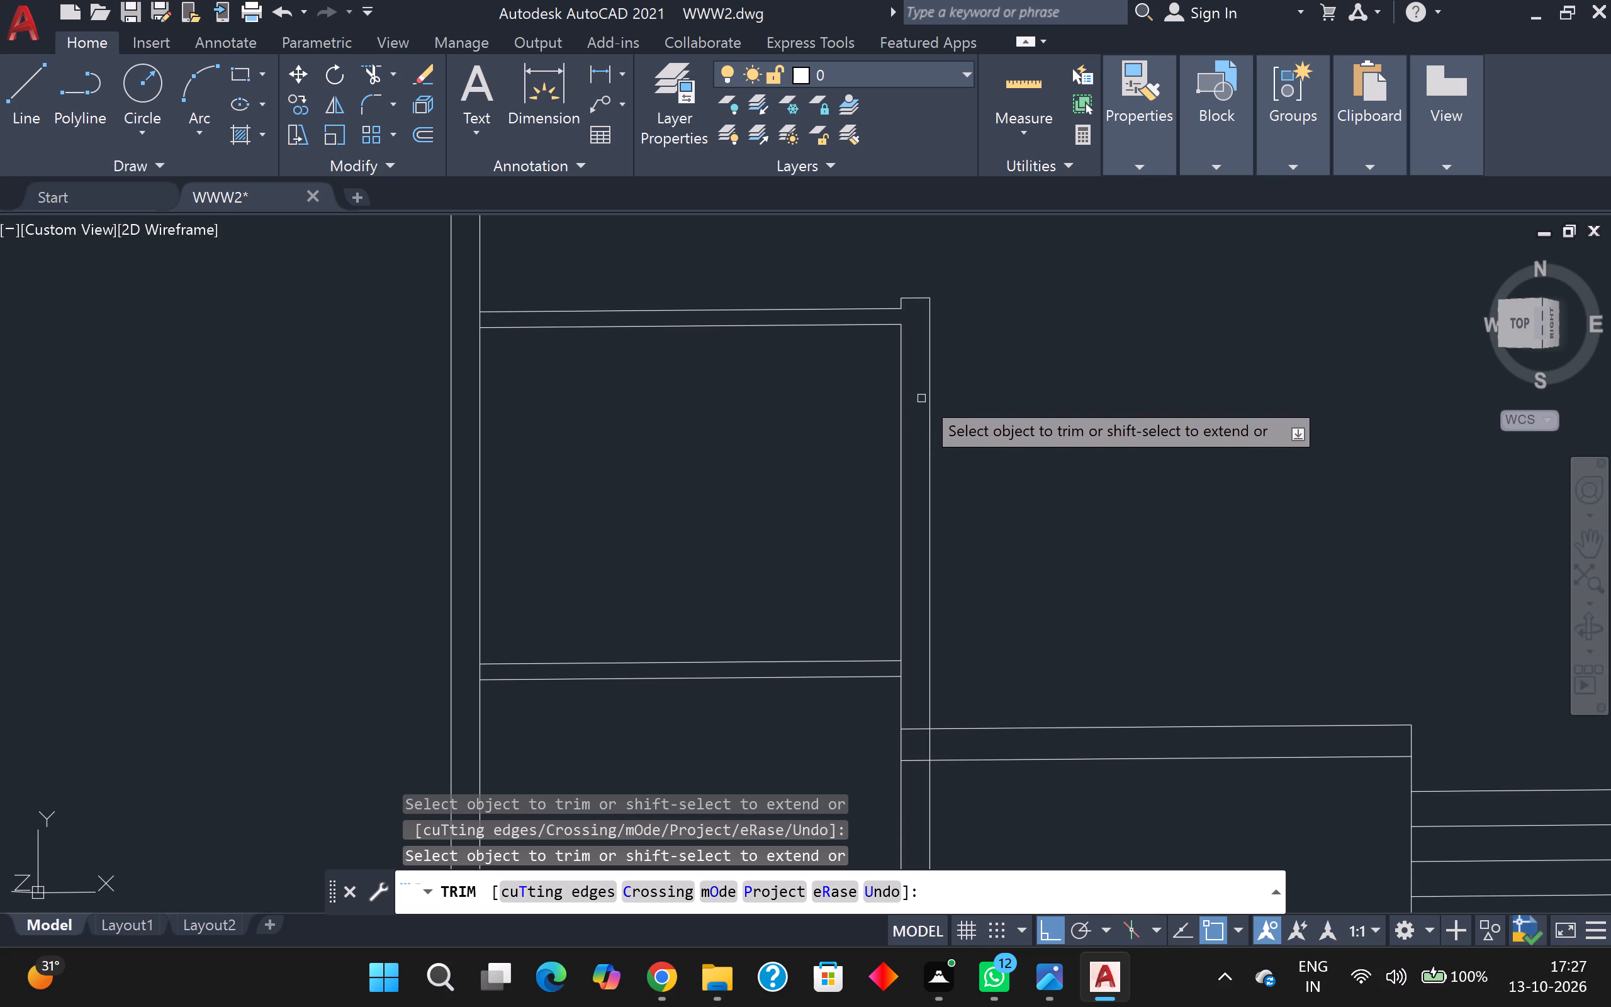
# Draw a 9" wide rectangular opening outline across the vertical wall, between the two horizontal partitions of the room beside it.
pyautogui.scroll(2, 939, 384)
pyautogui.scroll(-2, 978, 402)
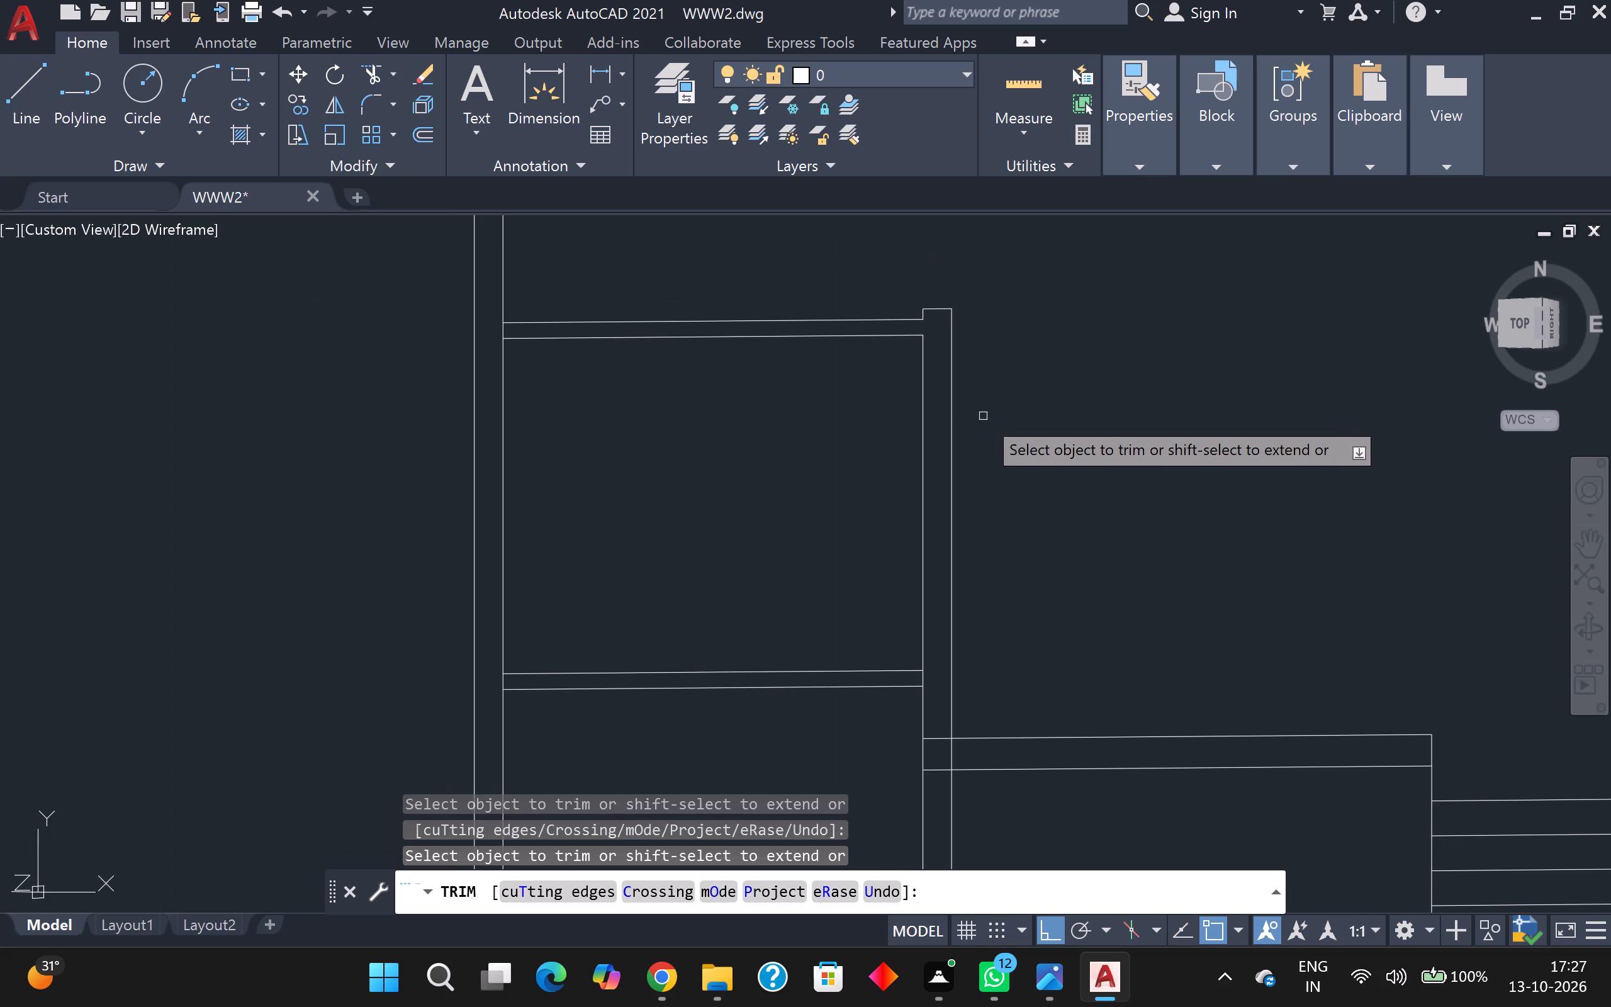
pyautogui.scroll(-3, 983, 408)
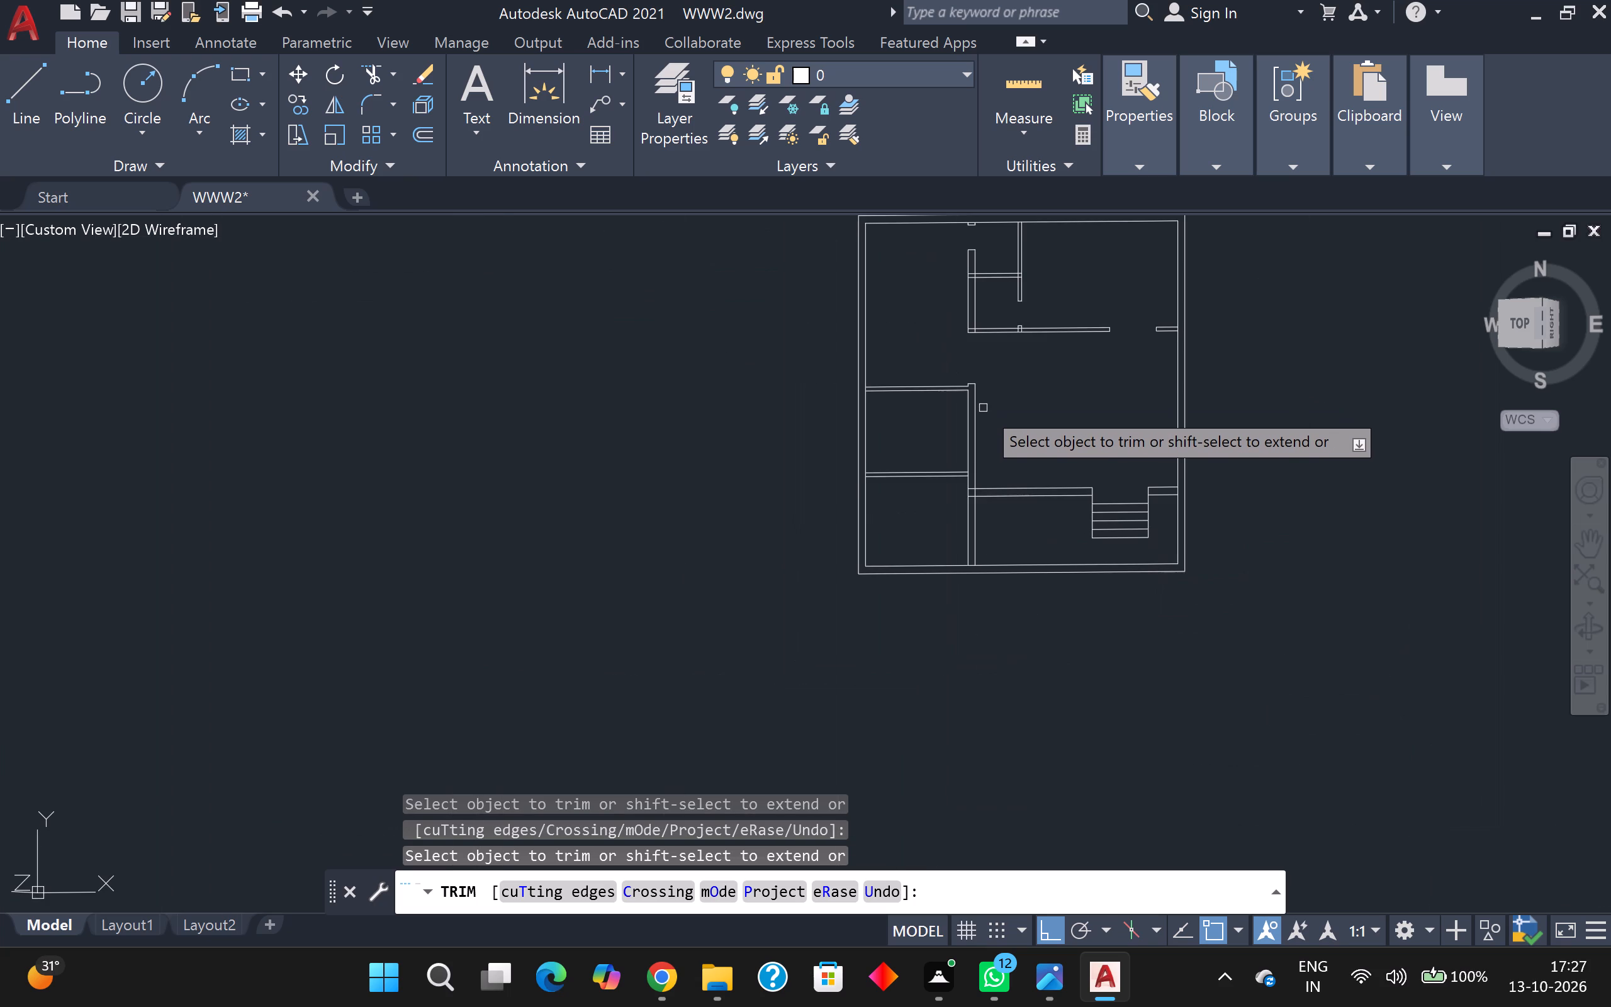
pyautogui.scroll(4, 996, 413)
pyautogui.scroll(-2, 967, 420)
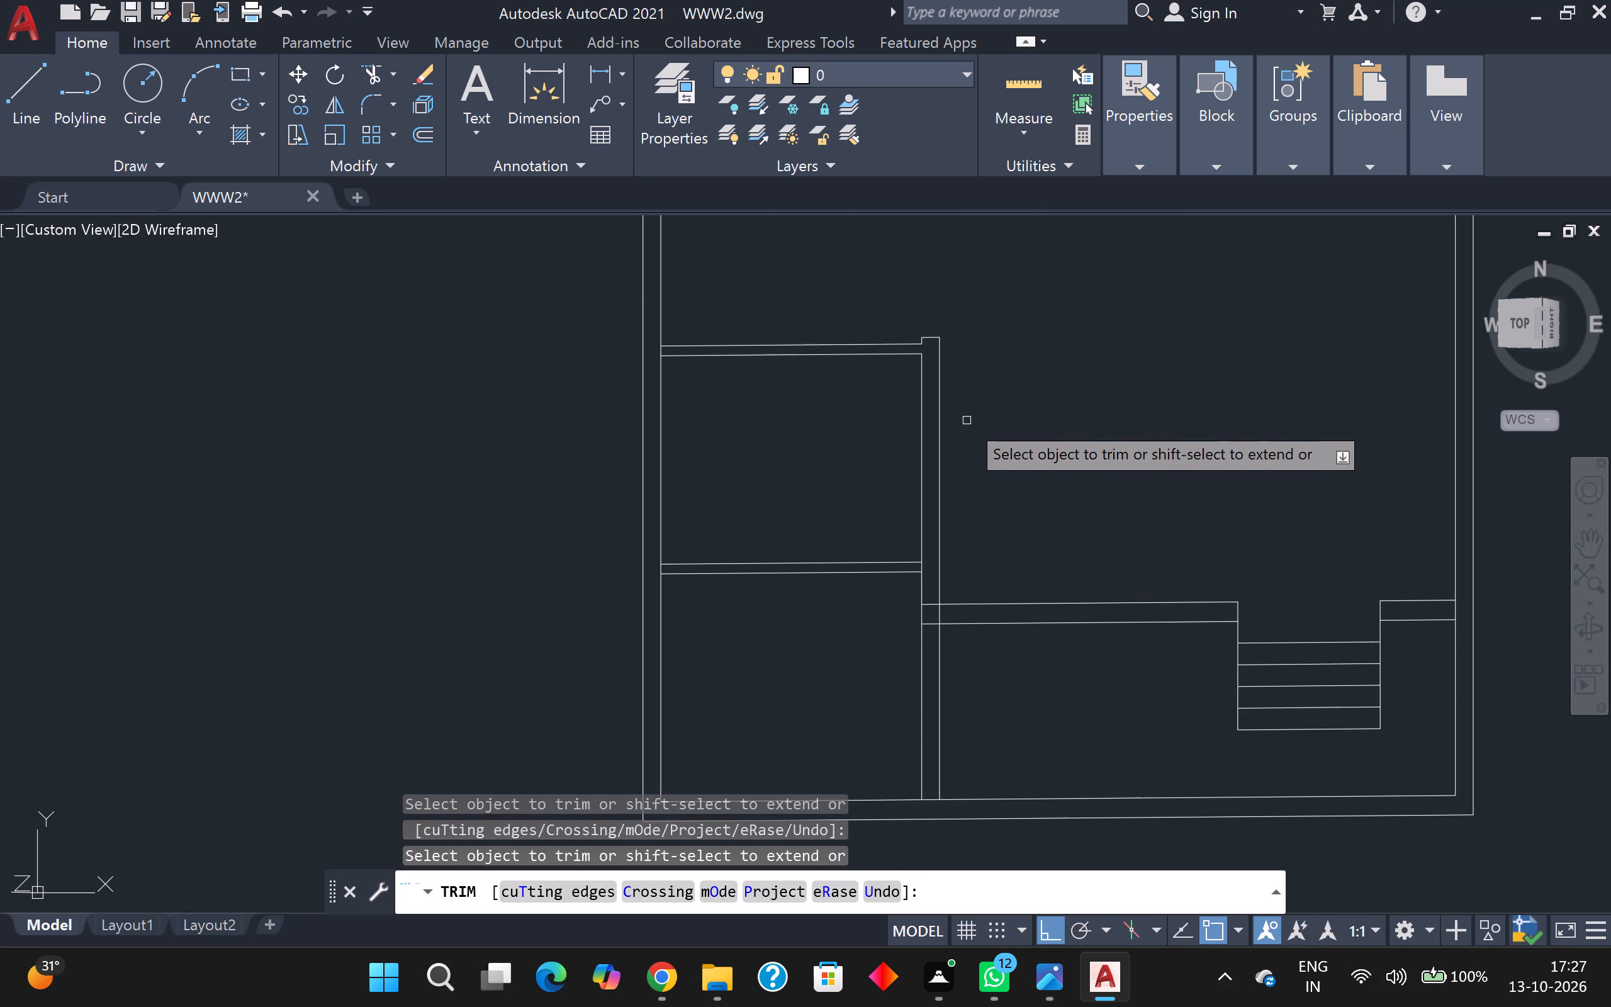
pyautogui.press('l')
pyautogui.press('Return')
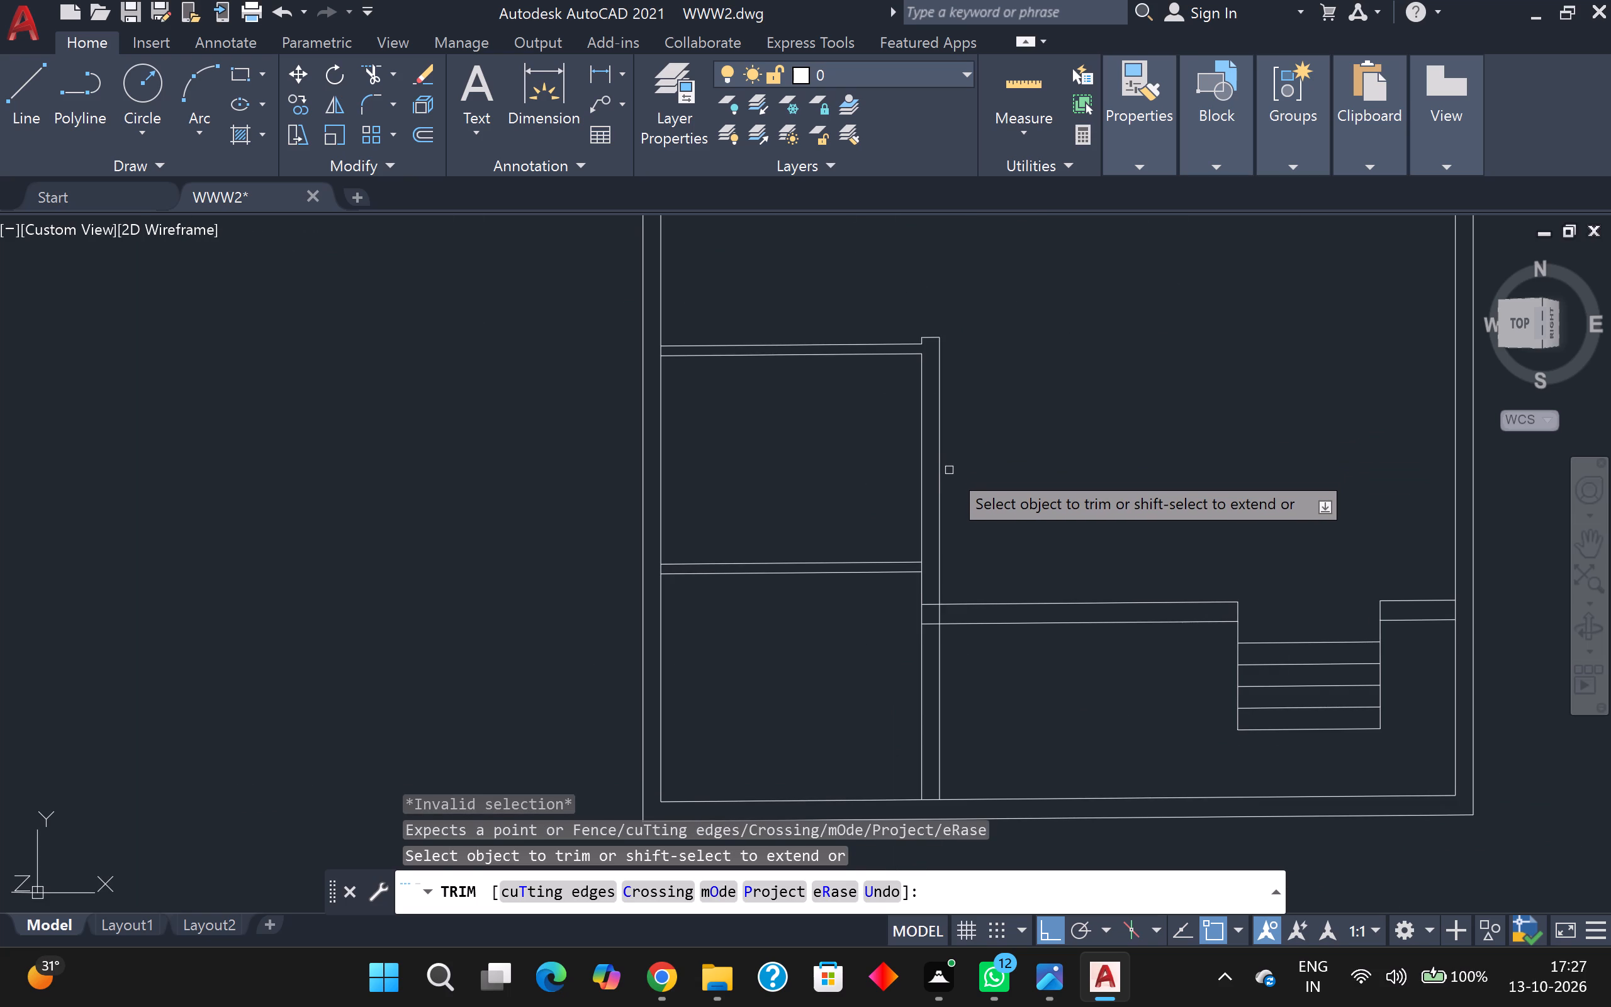
pyautogui.scroll(1, 930, 482)
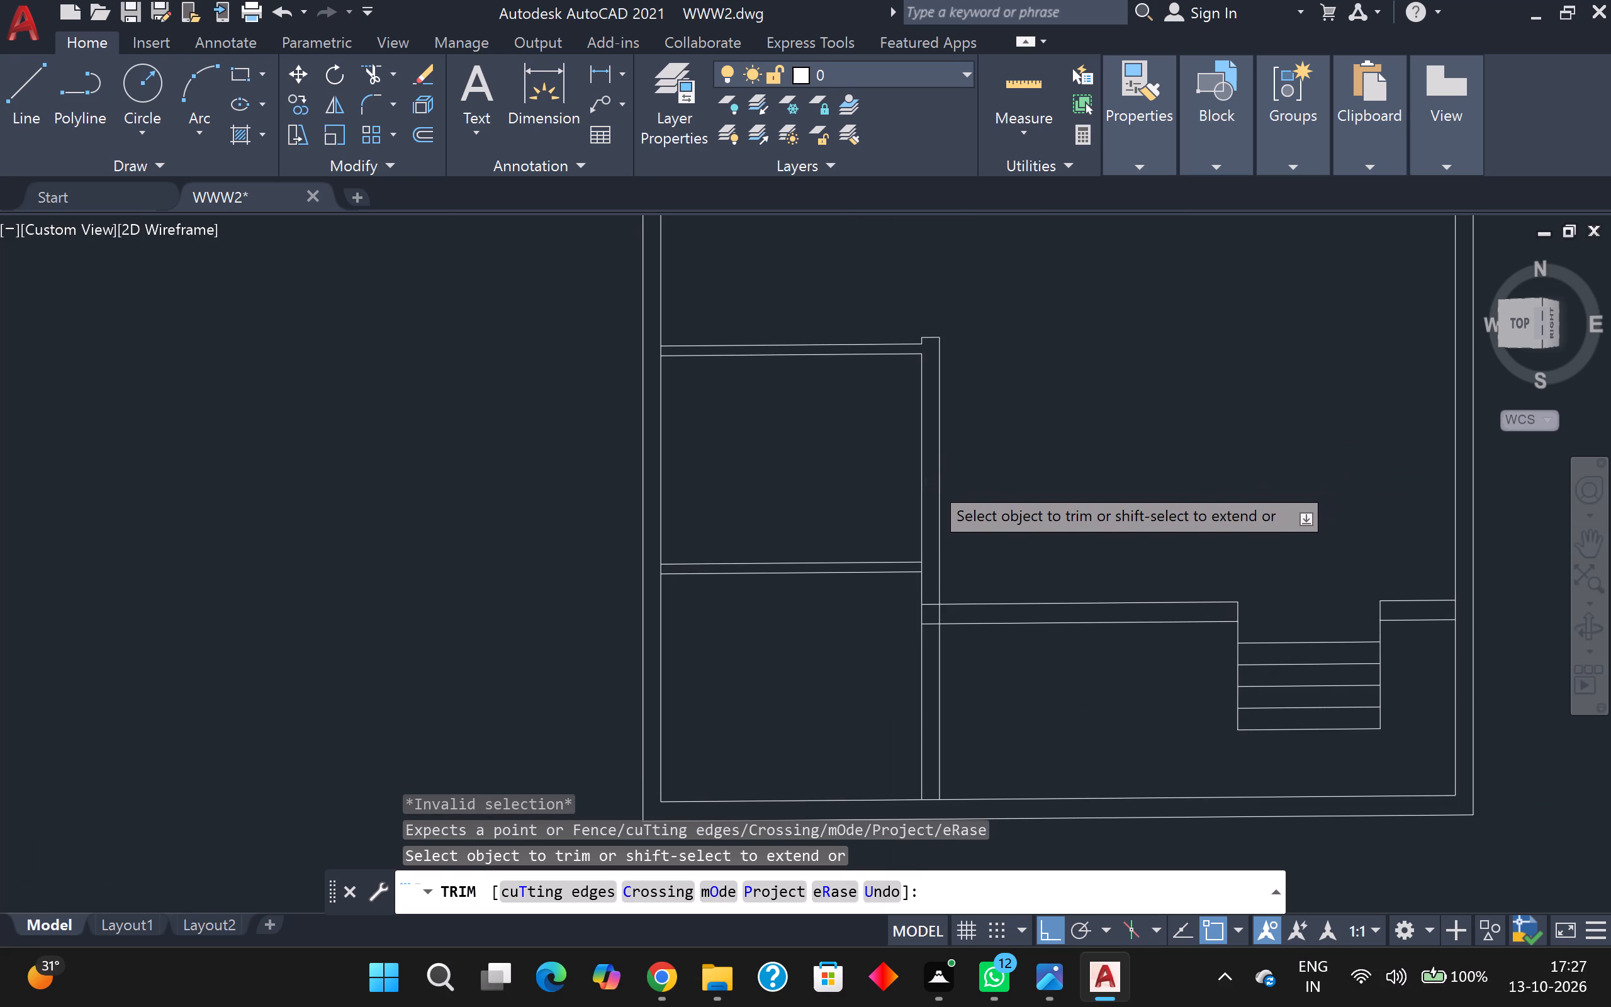
pyautogui.scroll(1, 930, 482)
pyautogui.scroll(-3, 925, 480)
pyautogui.press('Escape')
pyautogui.press('l')
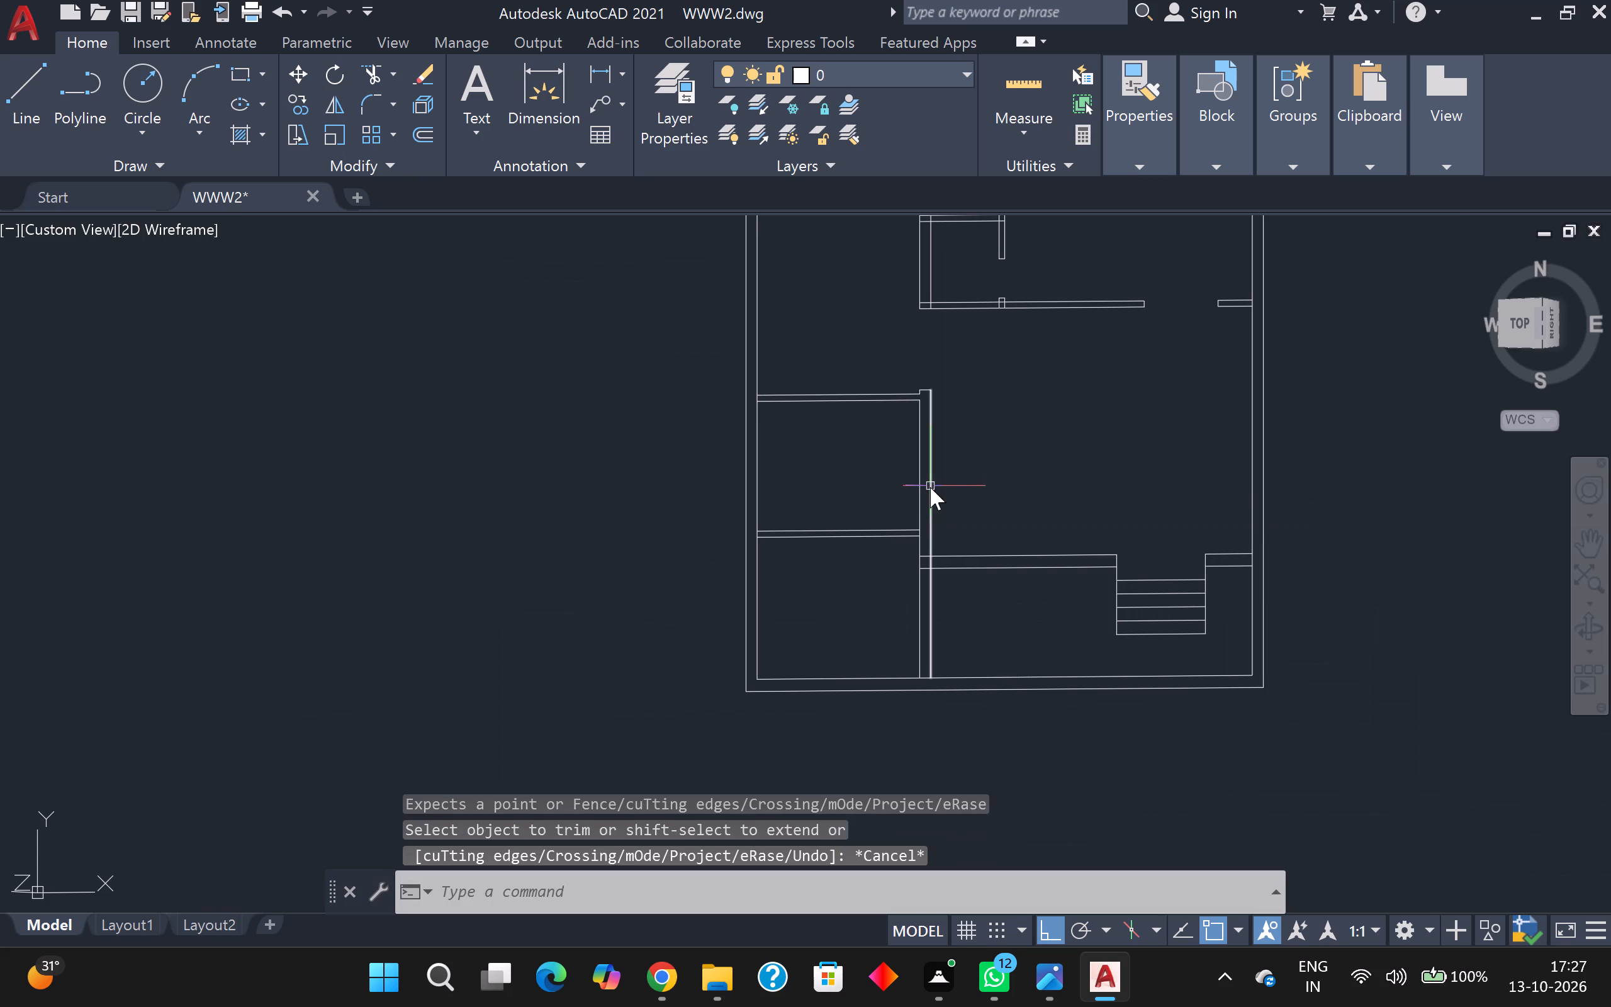
pyautogui.press('Return')
pyautogui.scroll(3, 919, 467)
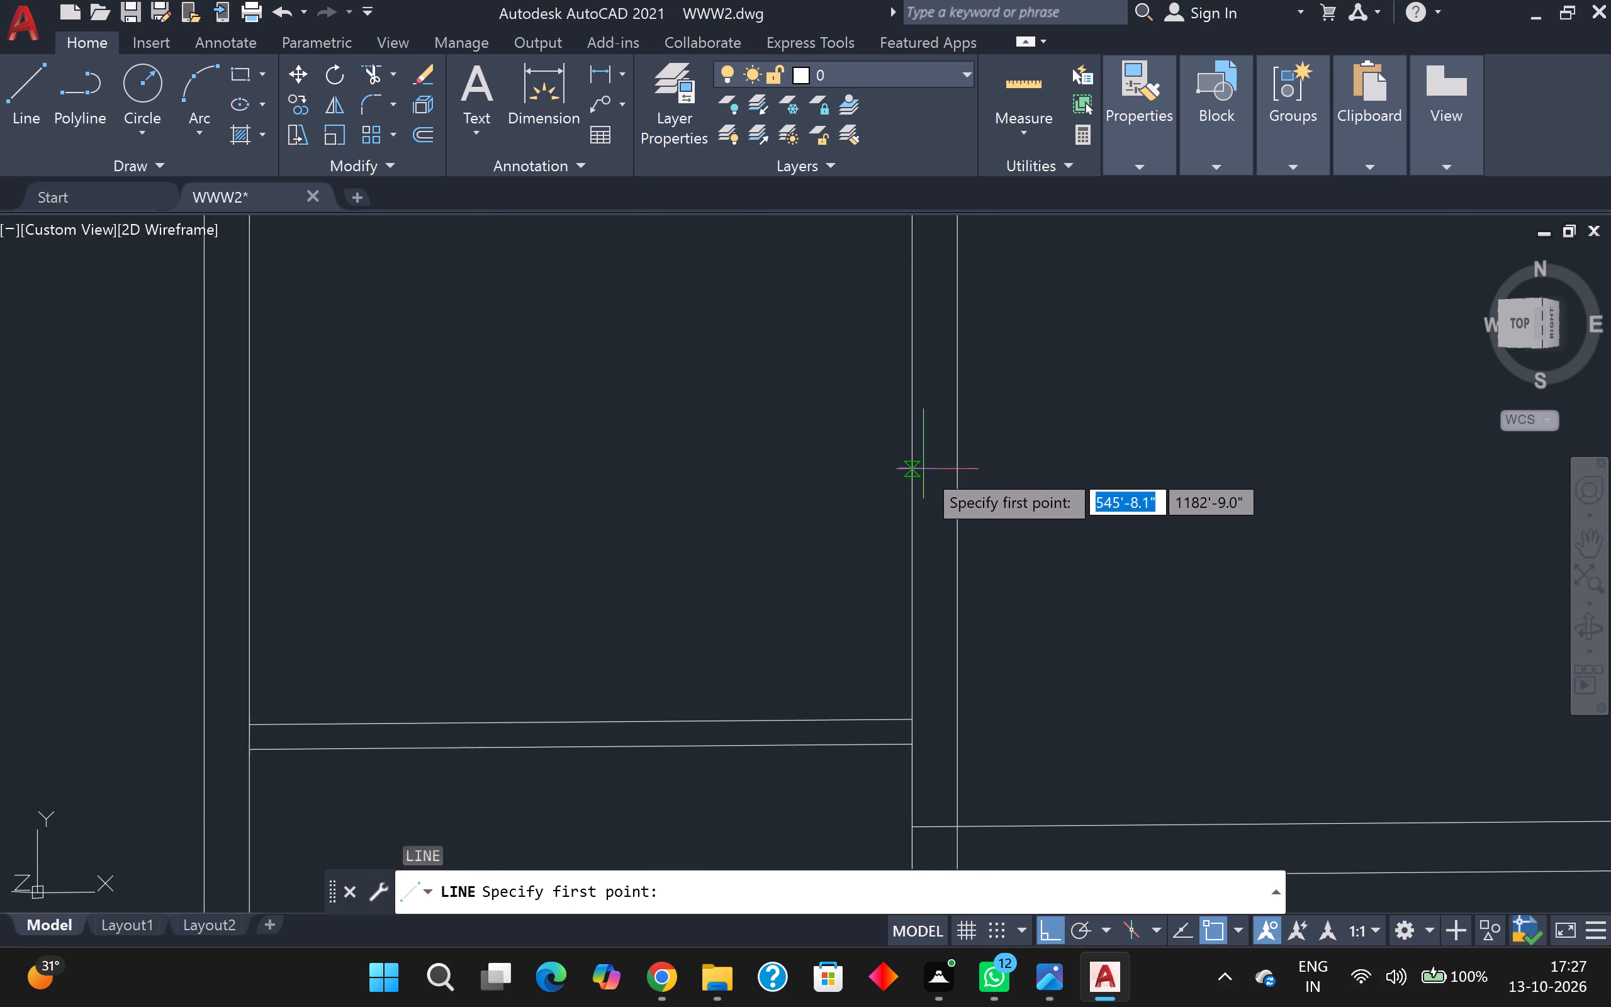
pyautogui.scroll(1, 923, 469)
pyautogui.scroll(-2, 916, 369)
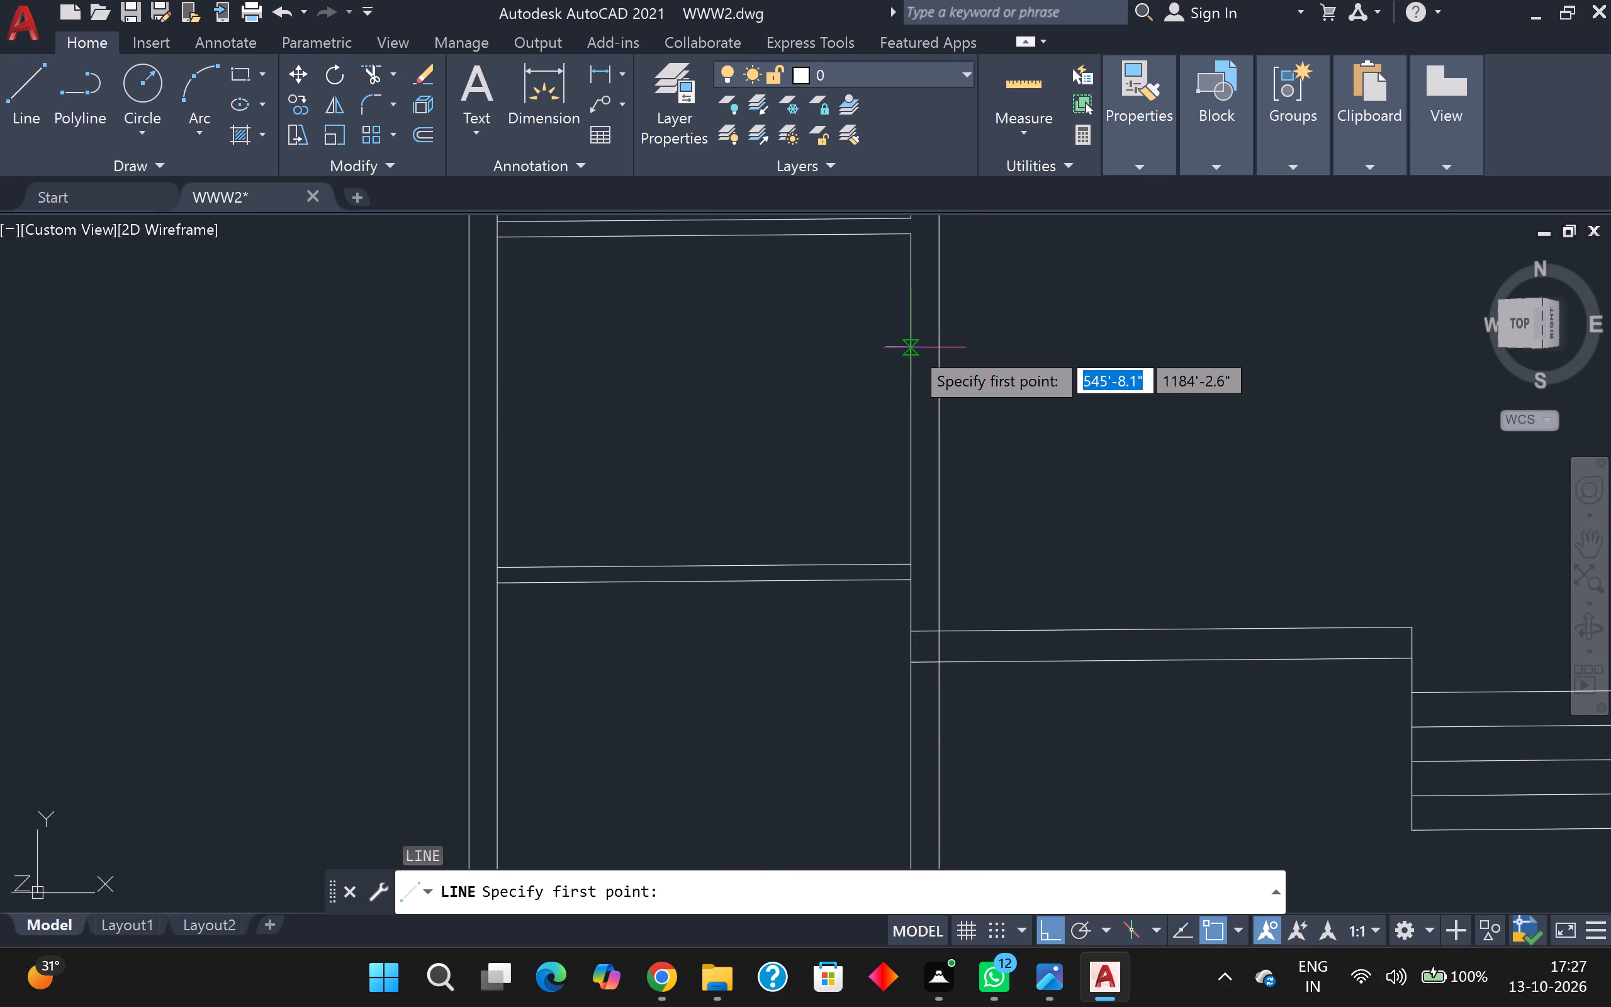
pyautogui.click(911, 347)
pyautogui.click(936, 344)
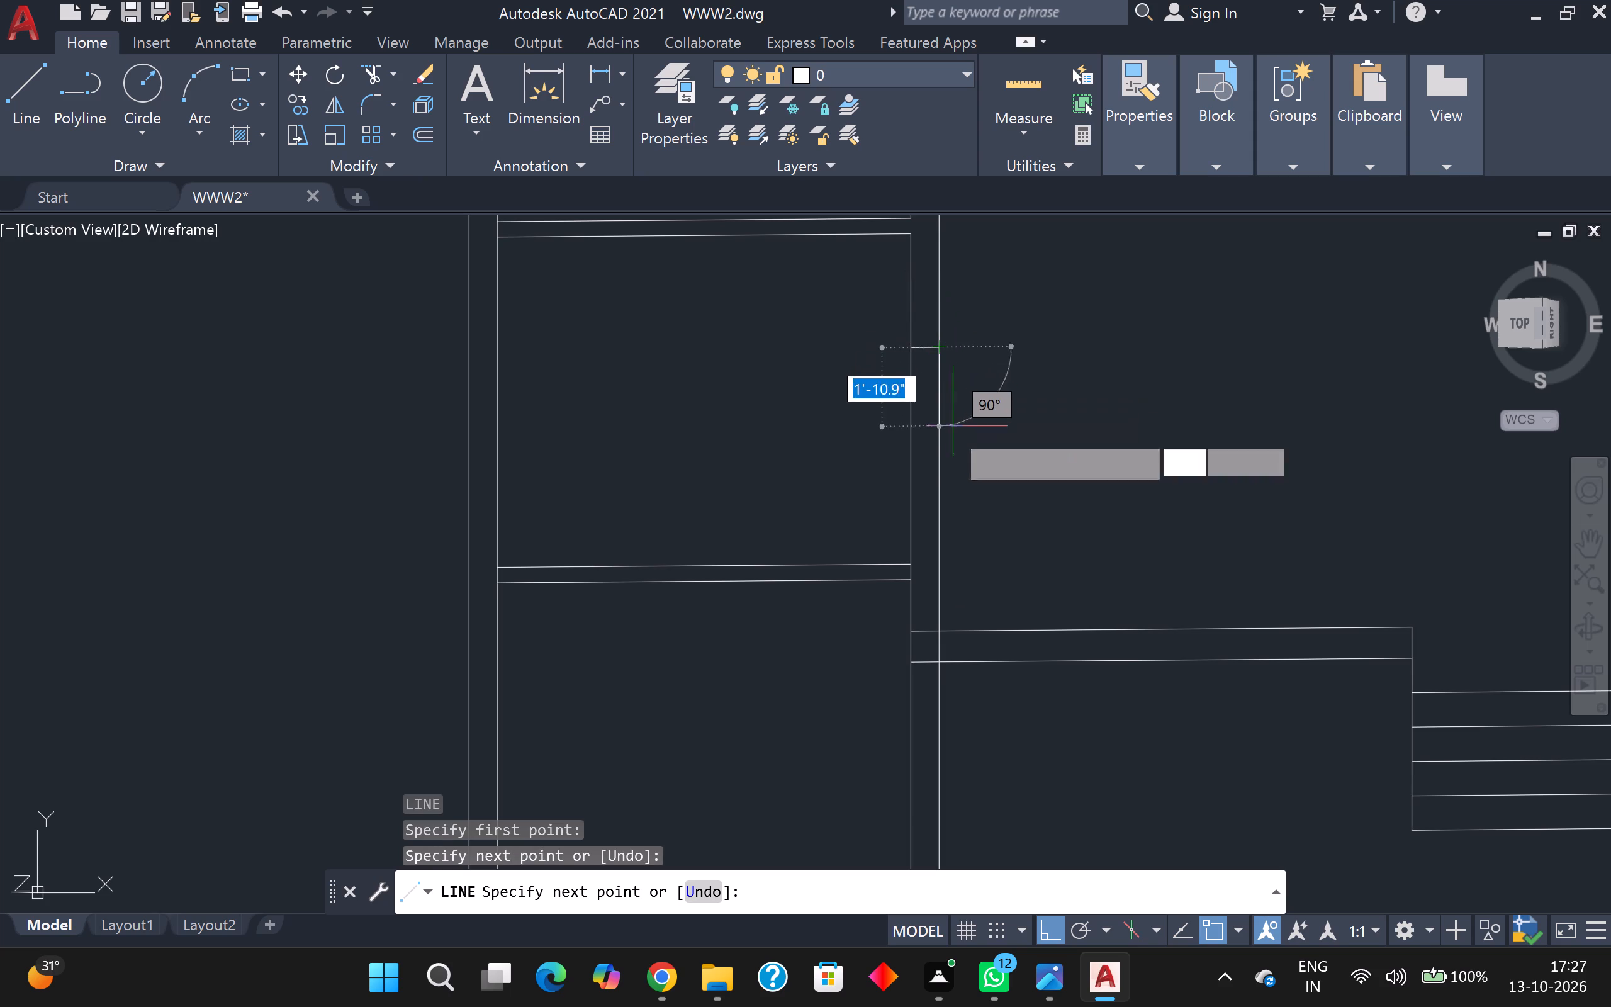
pyautogui.click(938, 505)
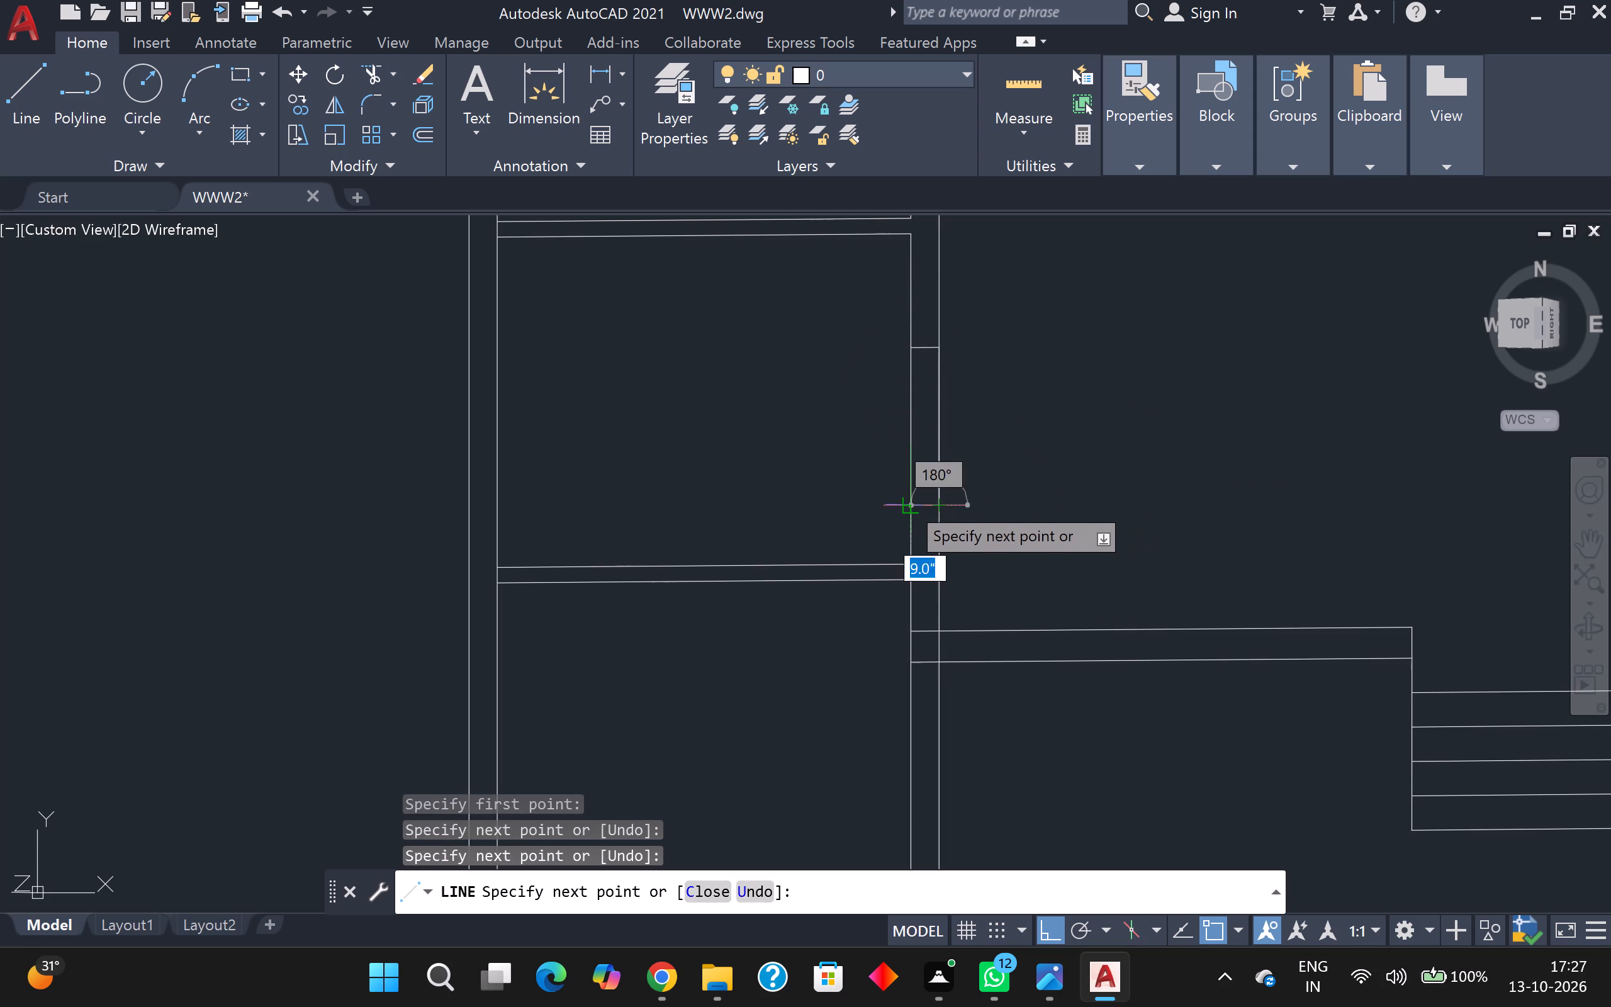
pyautogui.click(905, 500)
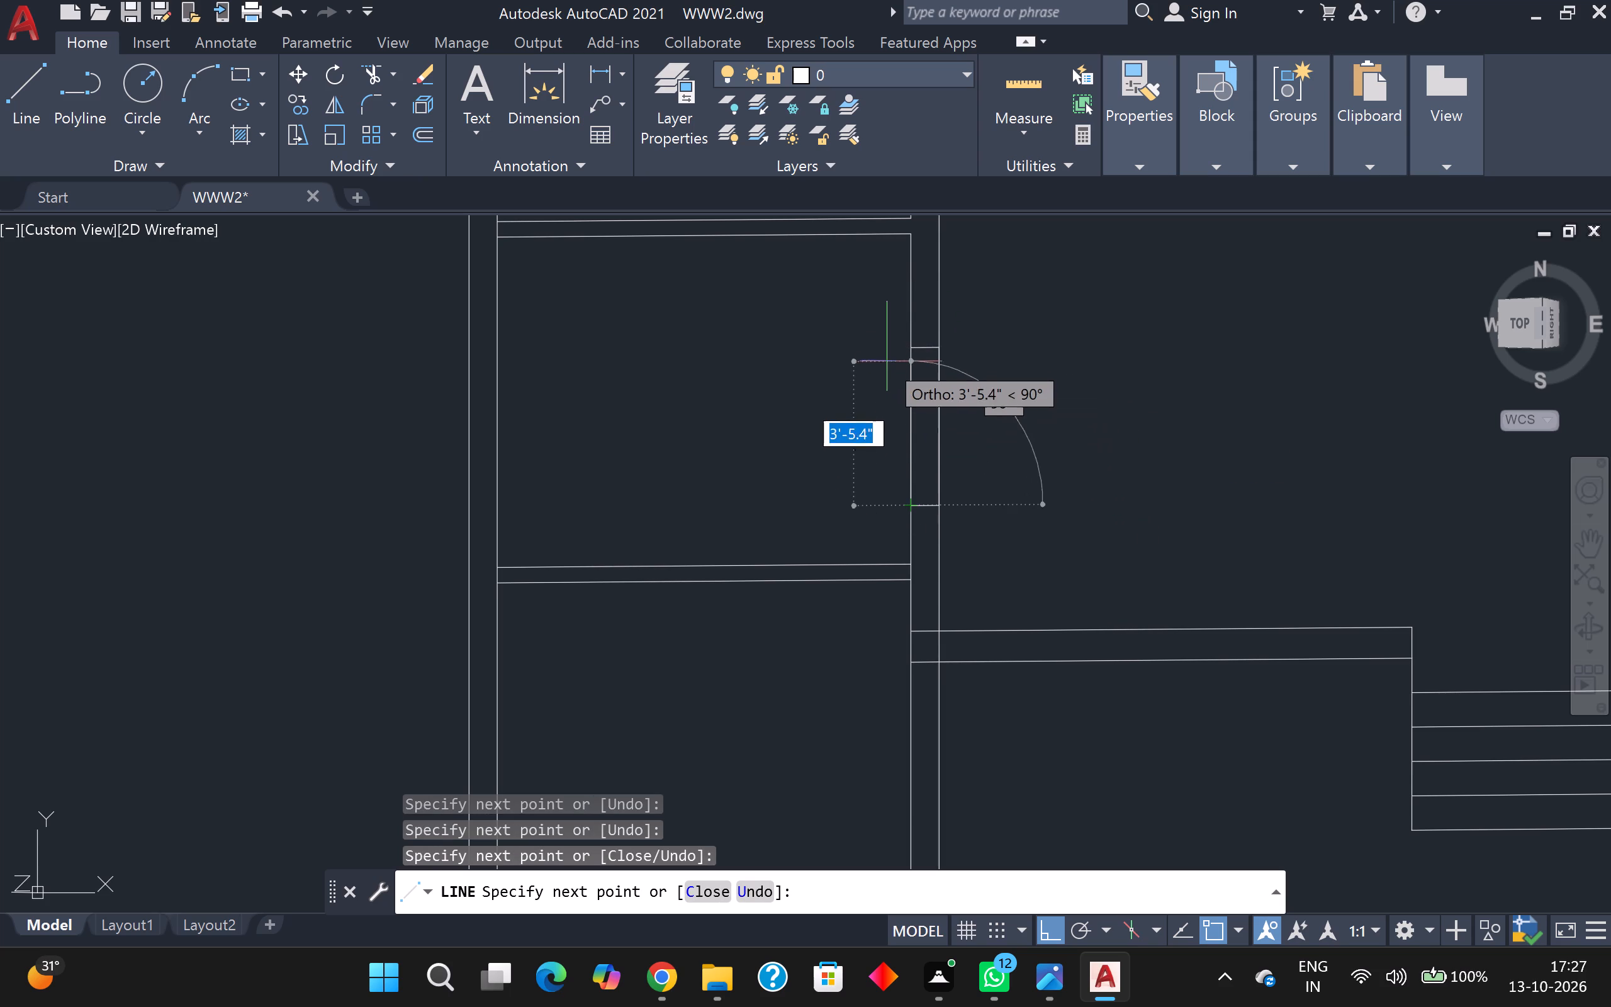
pyautogui.click(906, 343)
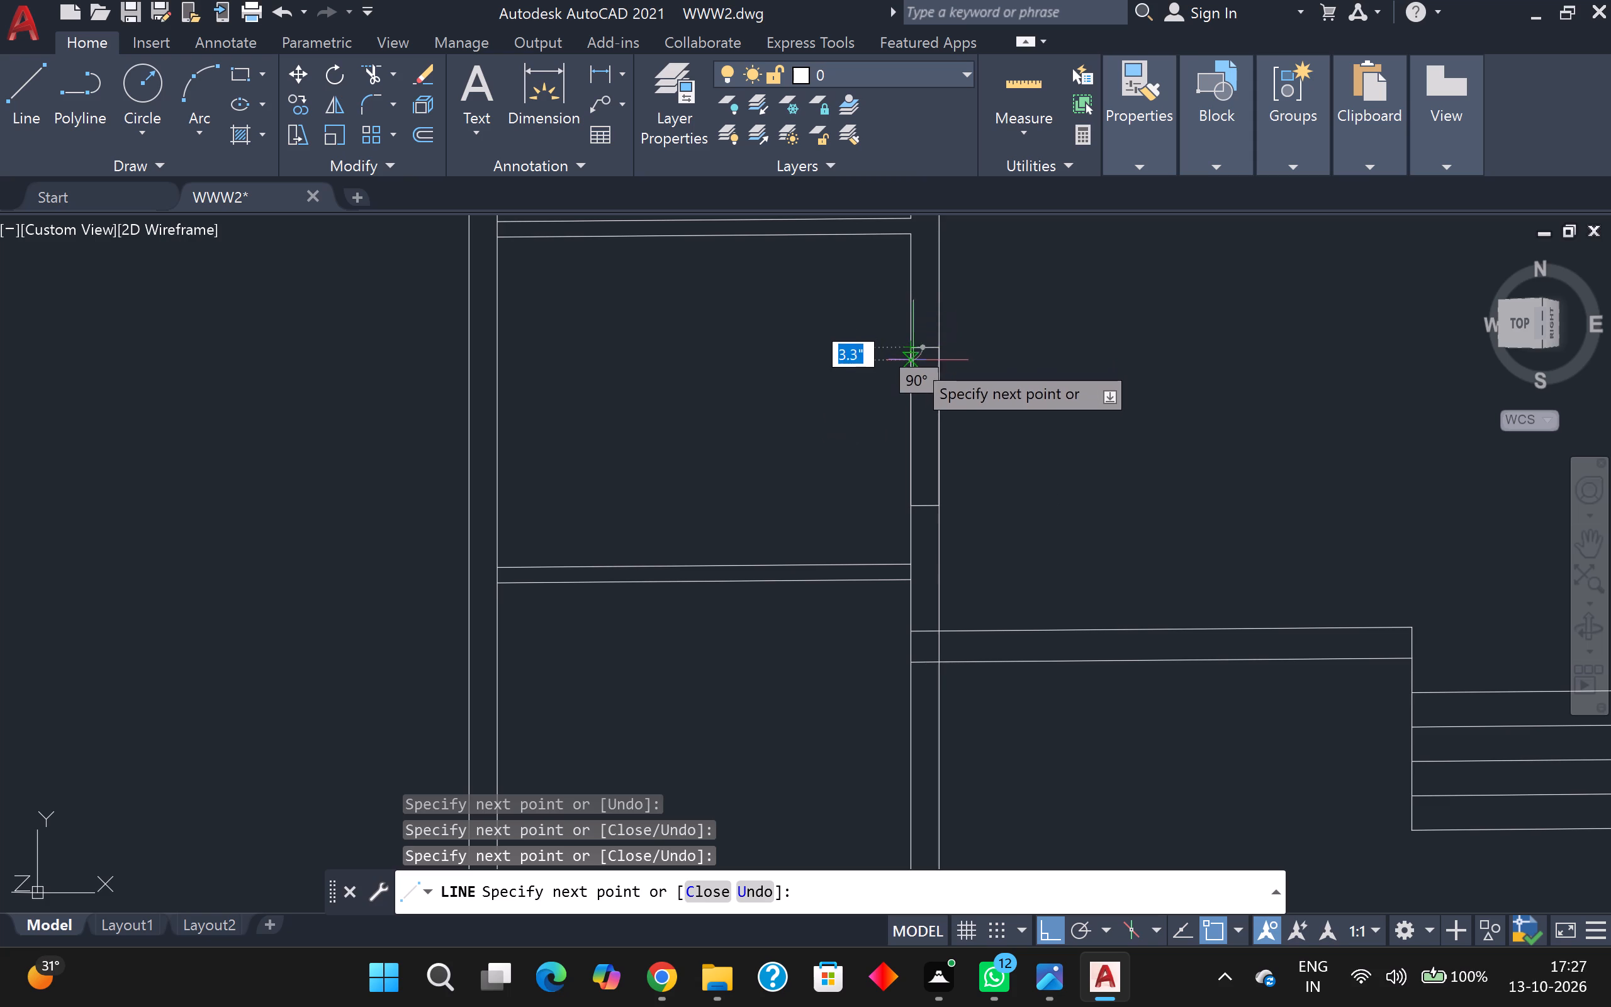
pyautogui.press('Escape')
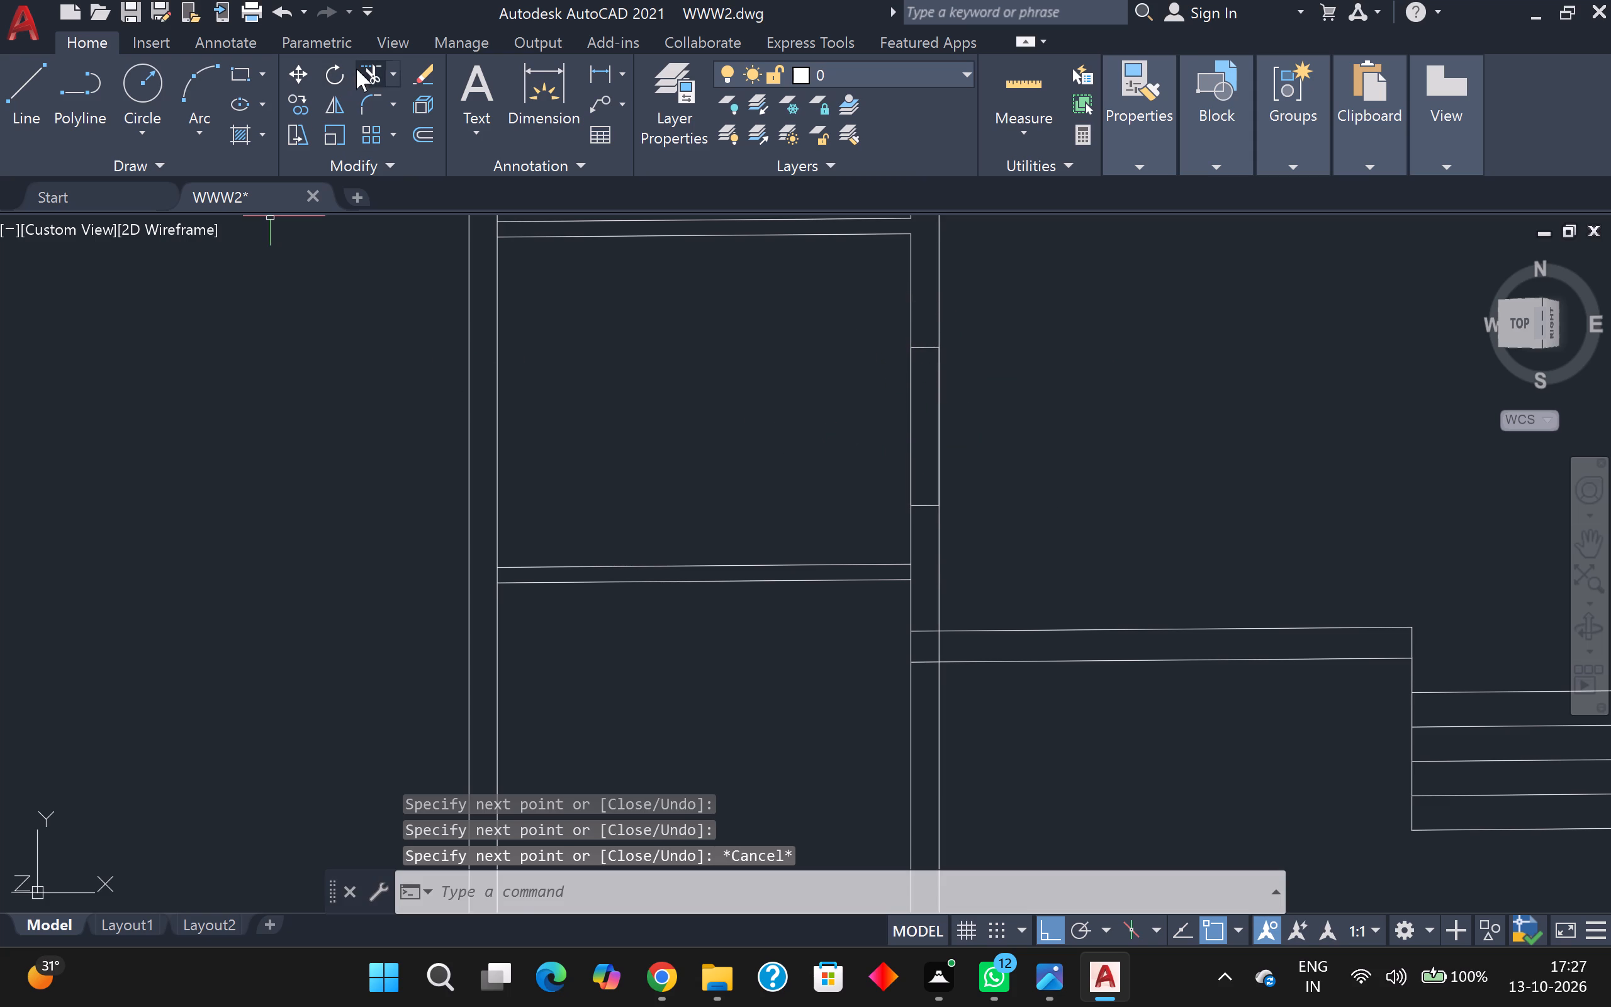
# Trim both faces of the 9" vertical wall between its two short lines to open the doorway of the left-hand middle room.
pyautogui.click(369, 70)
pyautogui.click(824, 392)
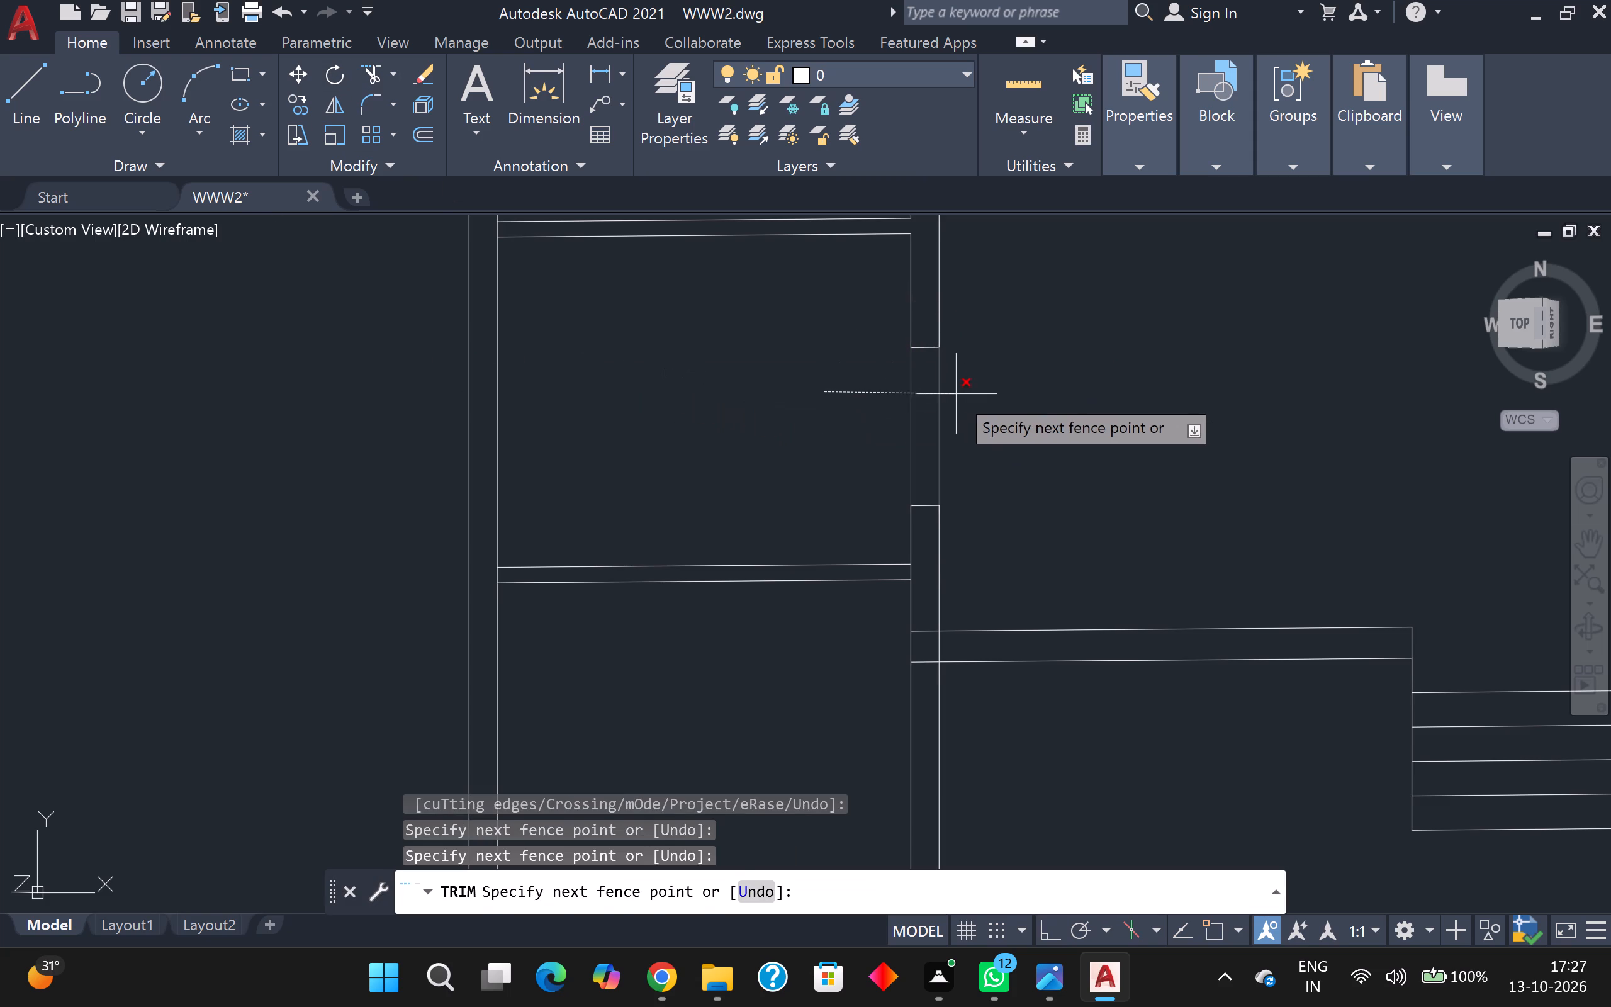
pyautogui.click(960, 394)
pyautogui.scroll(-2, 966, 398)
pyautogui.moveTo(966, 400); pyautogui.dragTo(947, 383, button='middle')
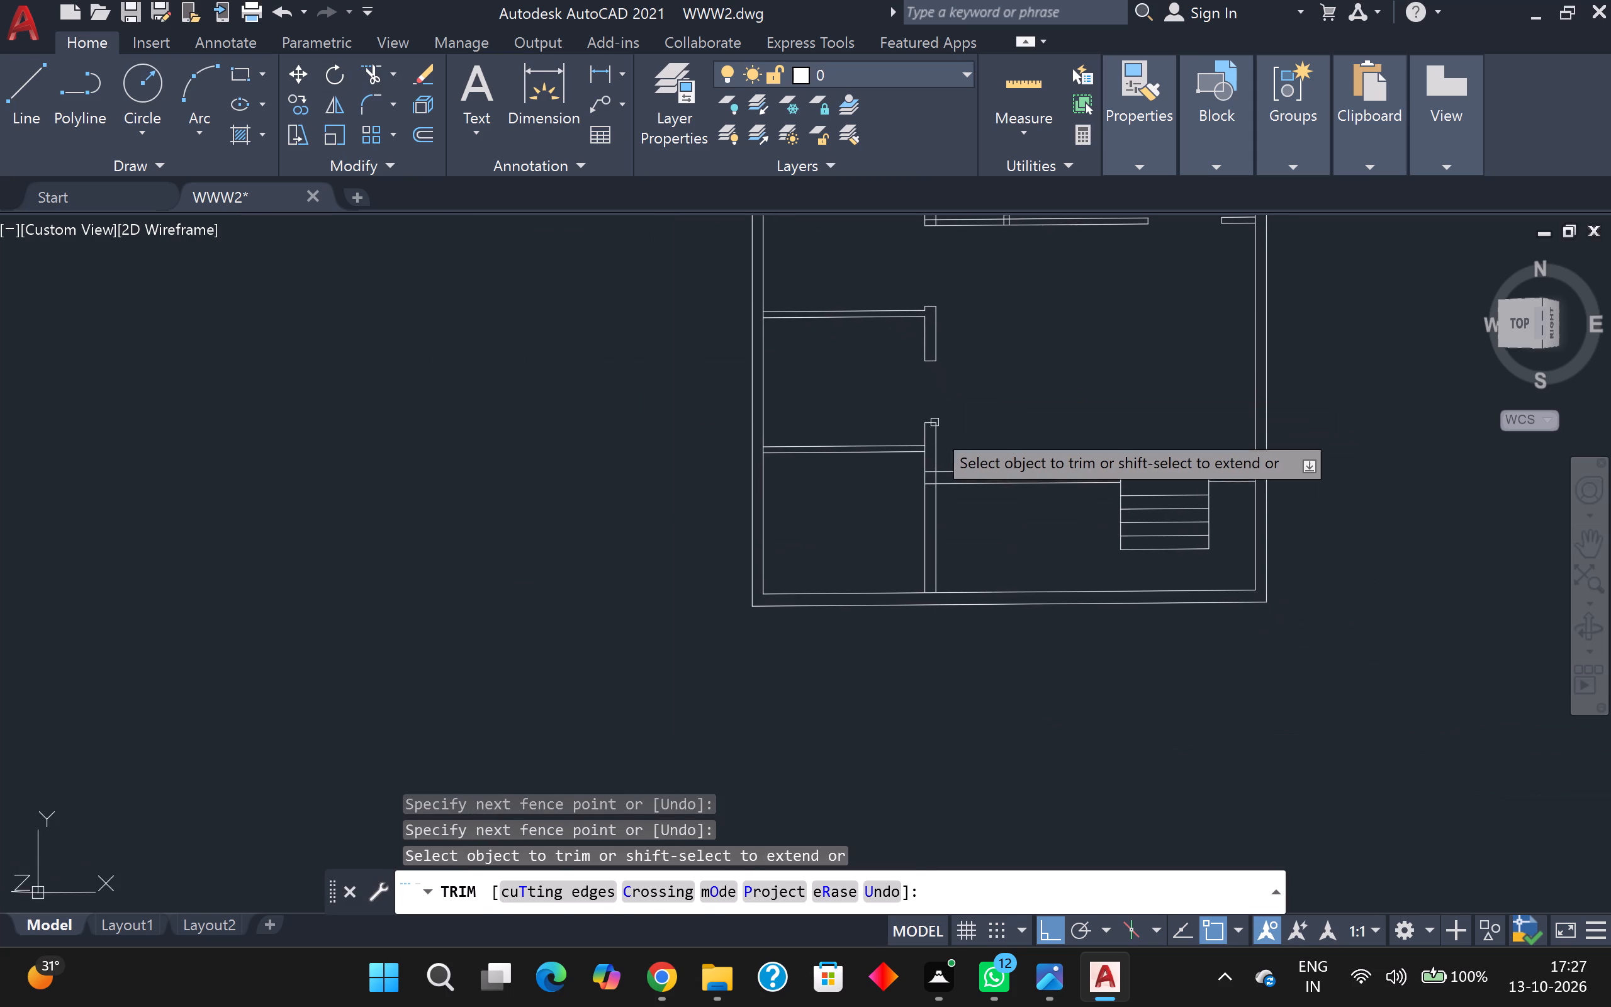
pyautogui.scroll(4, 930, 453)
pyautogui.press('Escape')
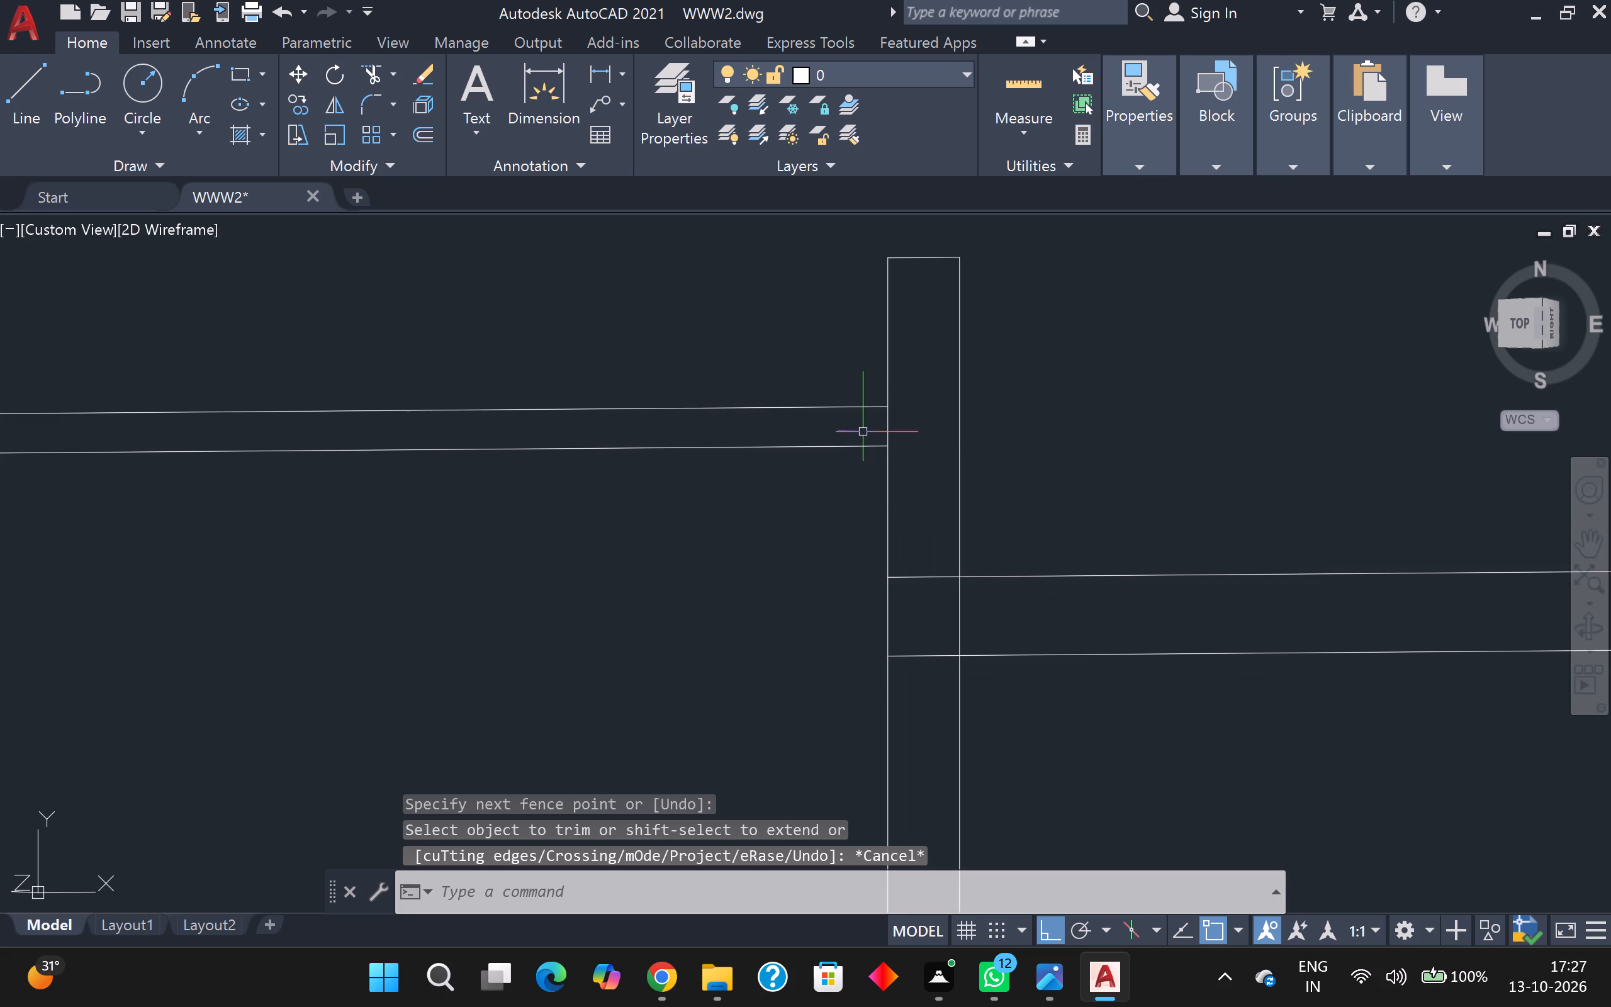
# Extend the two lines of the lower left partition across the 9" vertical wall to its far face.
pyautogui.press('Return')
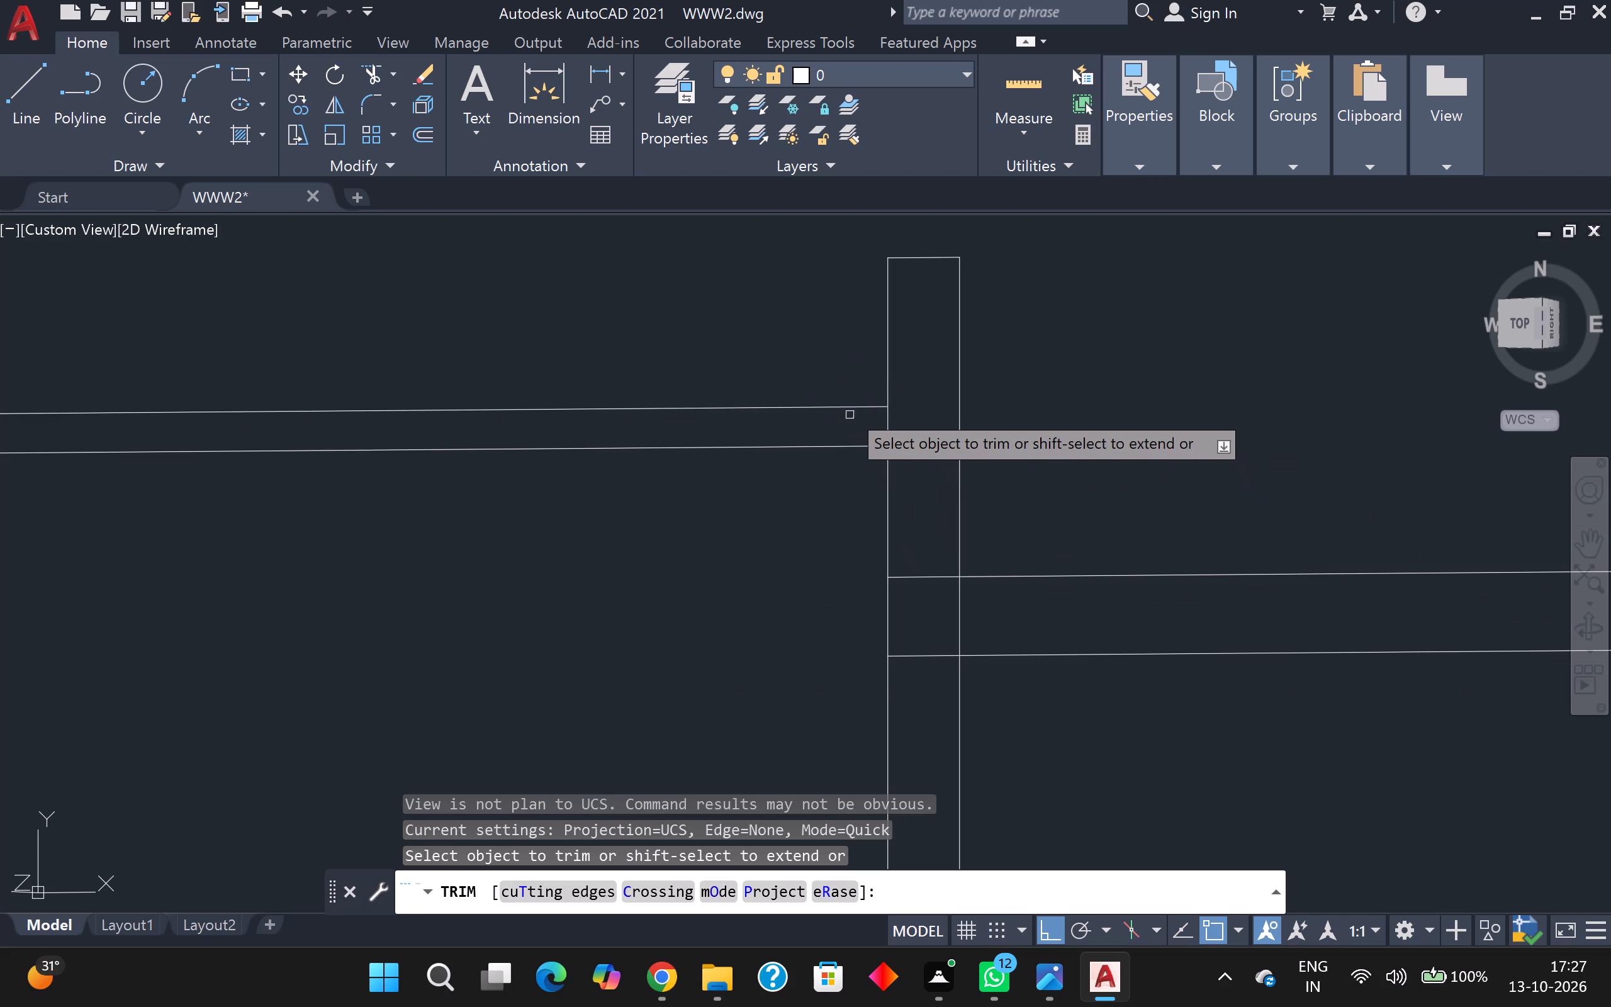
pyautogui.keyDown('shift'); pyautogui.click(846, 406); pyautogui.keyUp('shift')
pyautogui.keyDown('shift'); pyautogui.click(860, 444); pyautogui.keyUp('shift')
# Trim the line pieces of the lower left partition and the wall beside the steps that cross inside the 9" vertical wall.
pyautogui.scroll(-2, 921, 402)
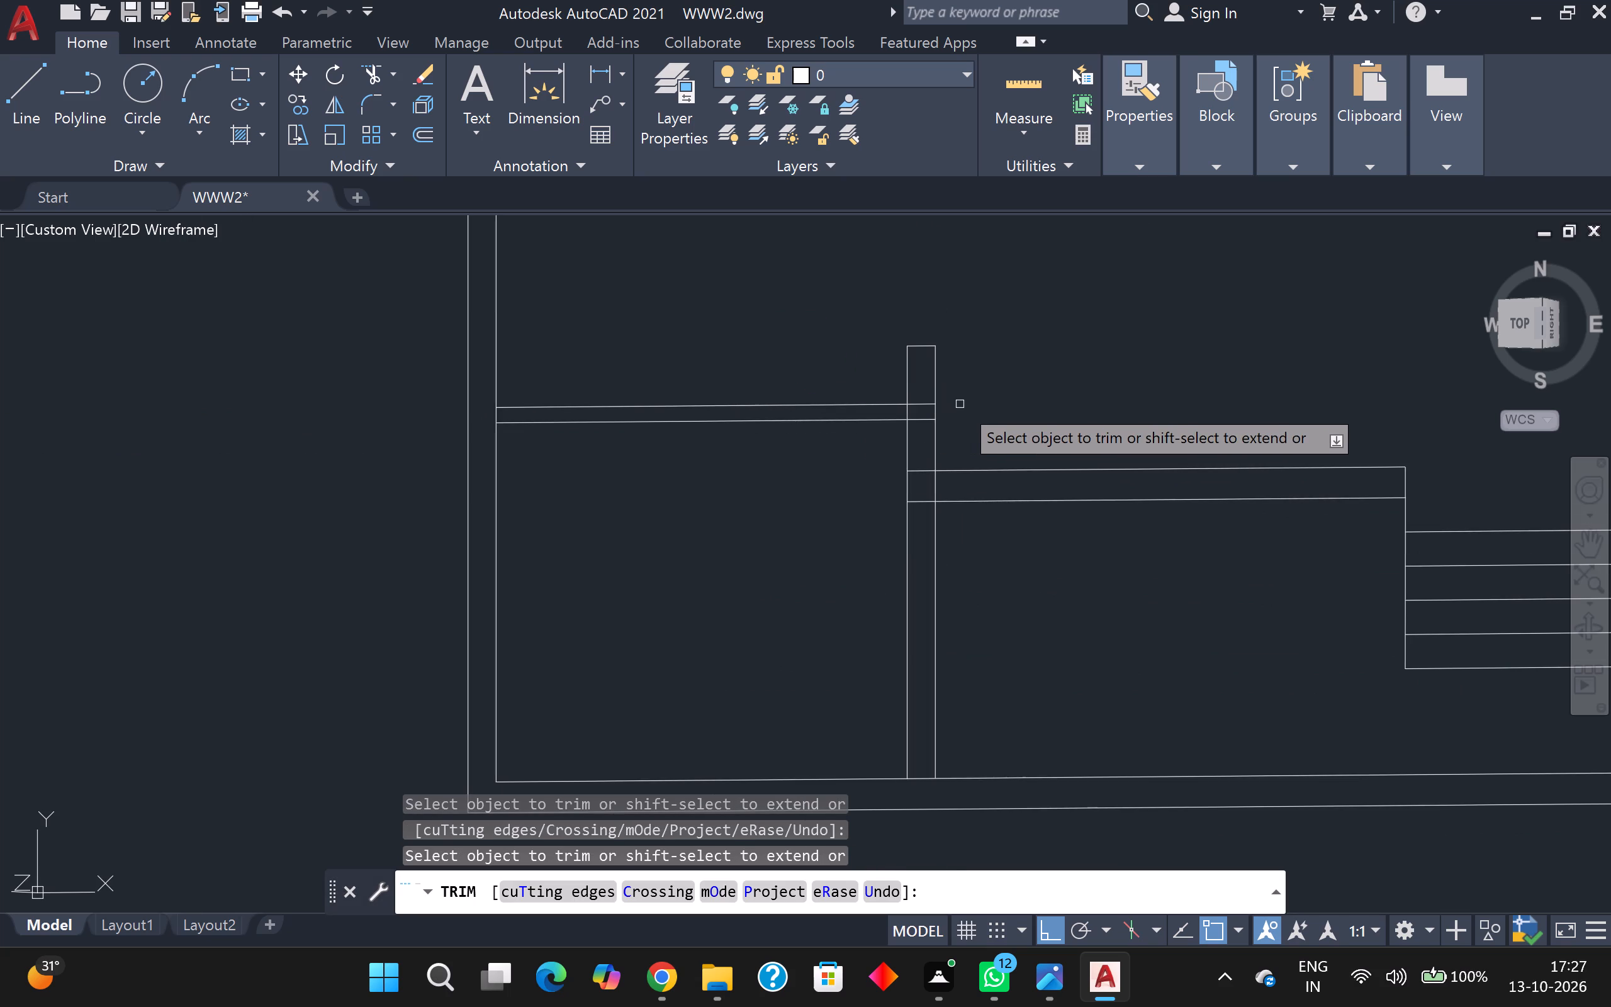
pyautogui.scroll(-1, 970, 406)
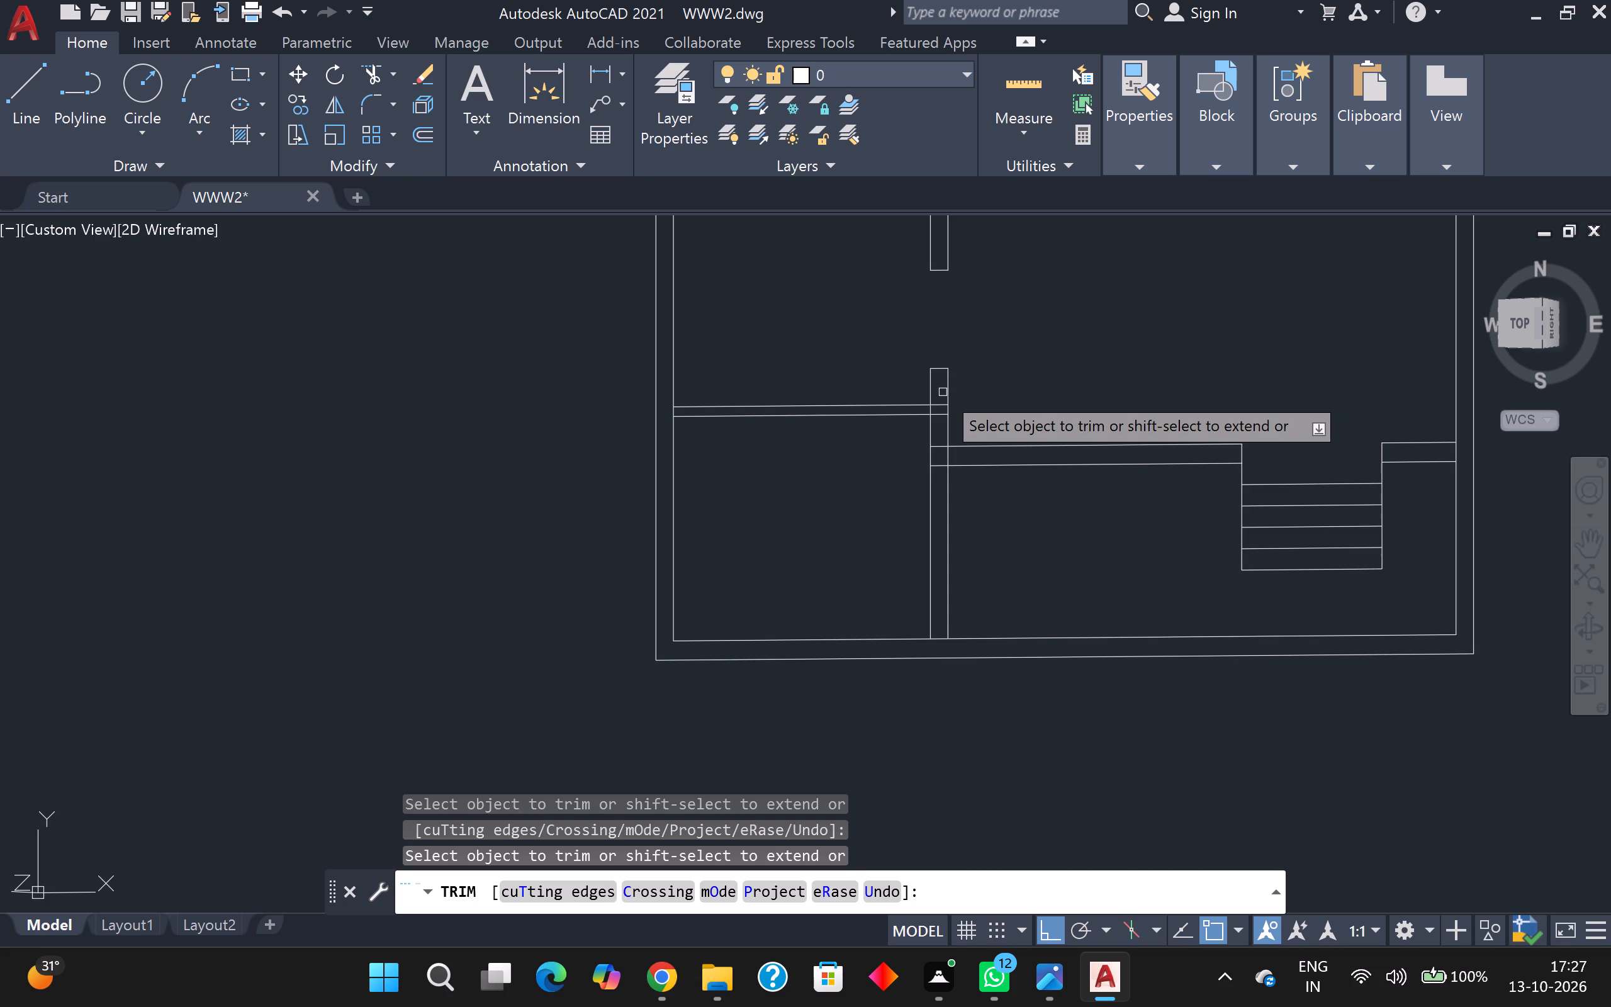
pyautogui.scroll(-2, 941, 390)
pyautogui.scroll(3, 987, 453)
pyautogui.scroll(-1, 974, 445)
pyautogui.moveTo(967, 439); pyautogui.dragTo(1039, 559, button='middle')
pyautogui.scroll(2, 991, 495)
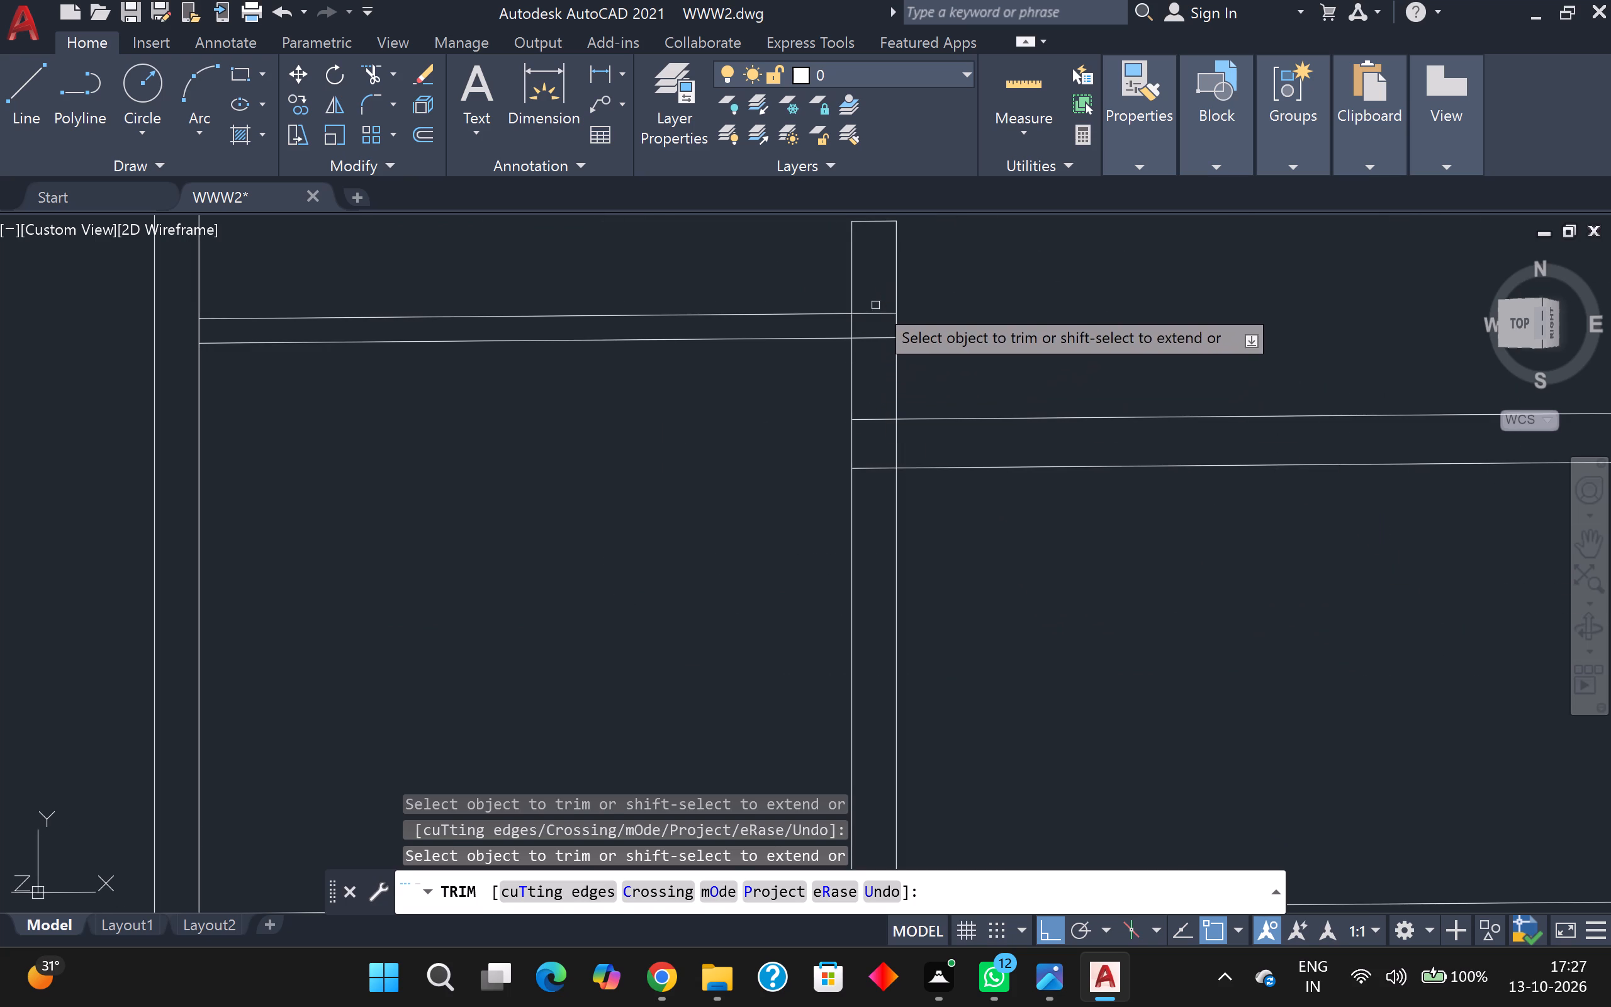
pyautogui.click(875, 304)
pyautogui.click(880, 476)
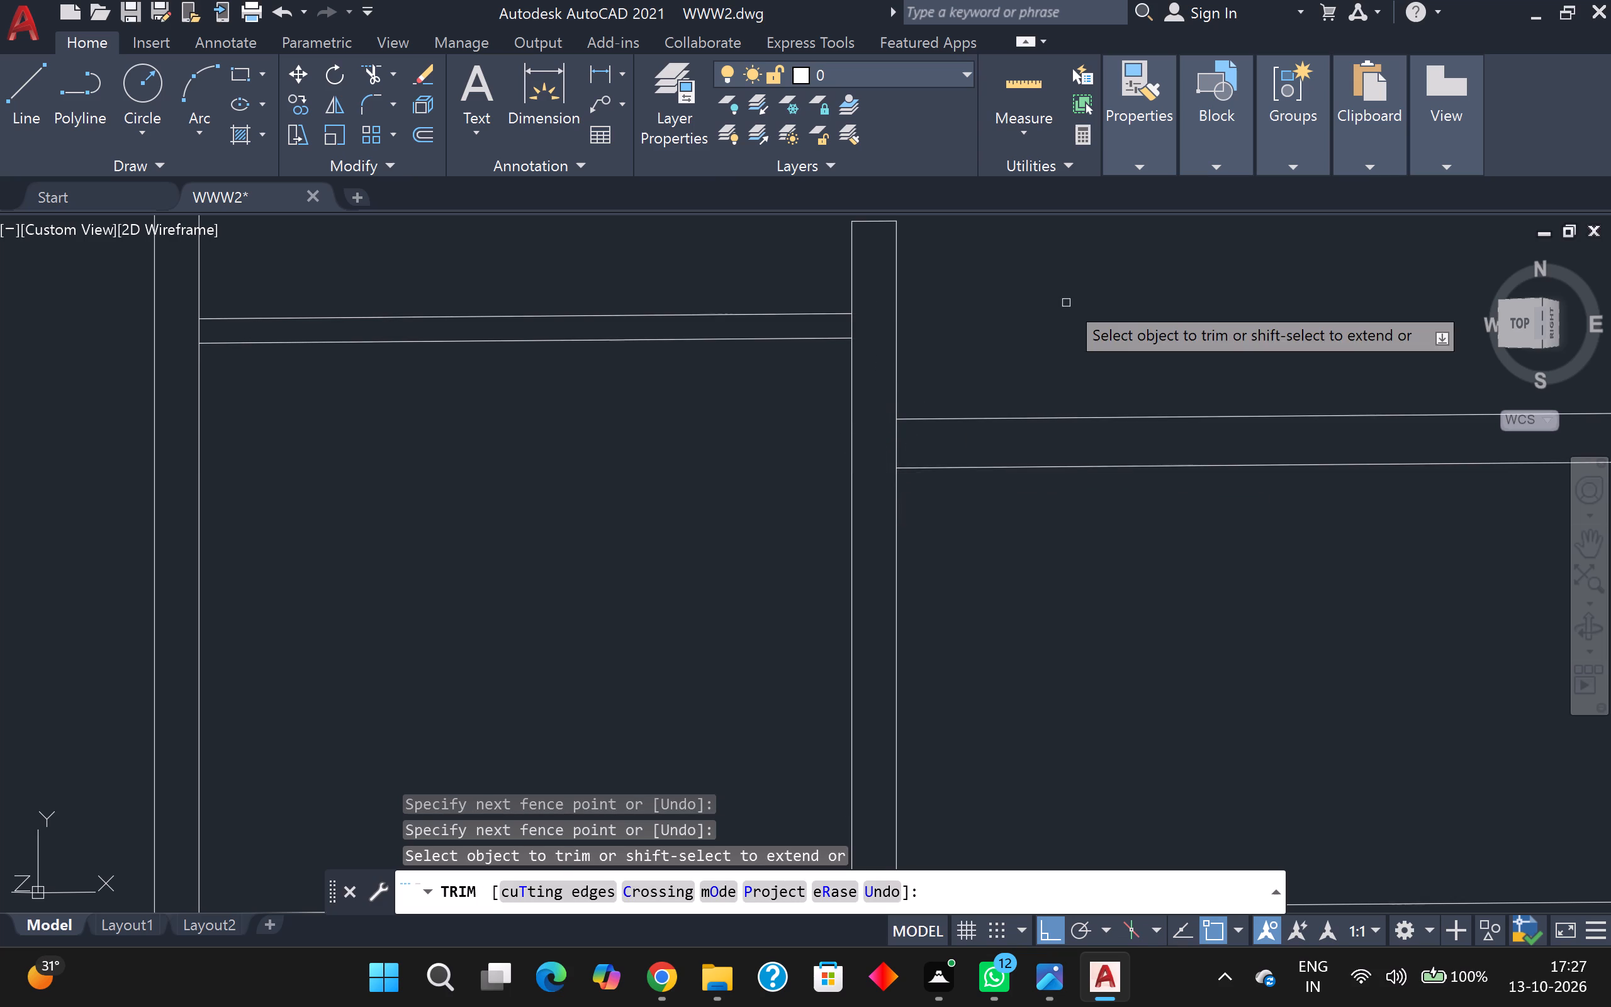
# Trim the two short vertical line pieces of the lower small room's door stub that run inside the horizontal partition.
pyautogui.scroll(-2, 1066, 301)
pyautogui.moveTo(1064, 301); pyautogui.dragTo(994, 560, button='middle')
pyautogui.scroll(-1, 1001, 531)
pyautogui.moveTo(1026, 488); pyautogui.dragTo(1004, 616, button='middle')
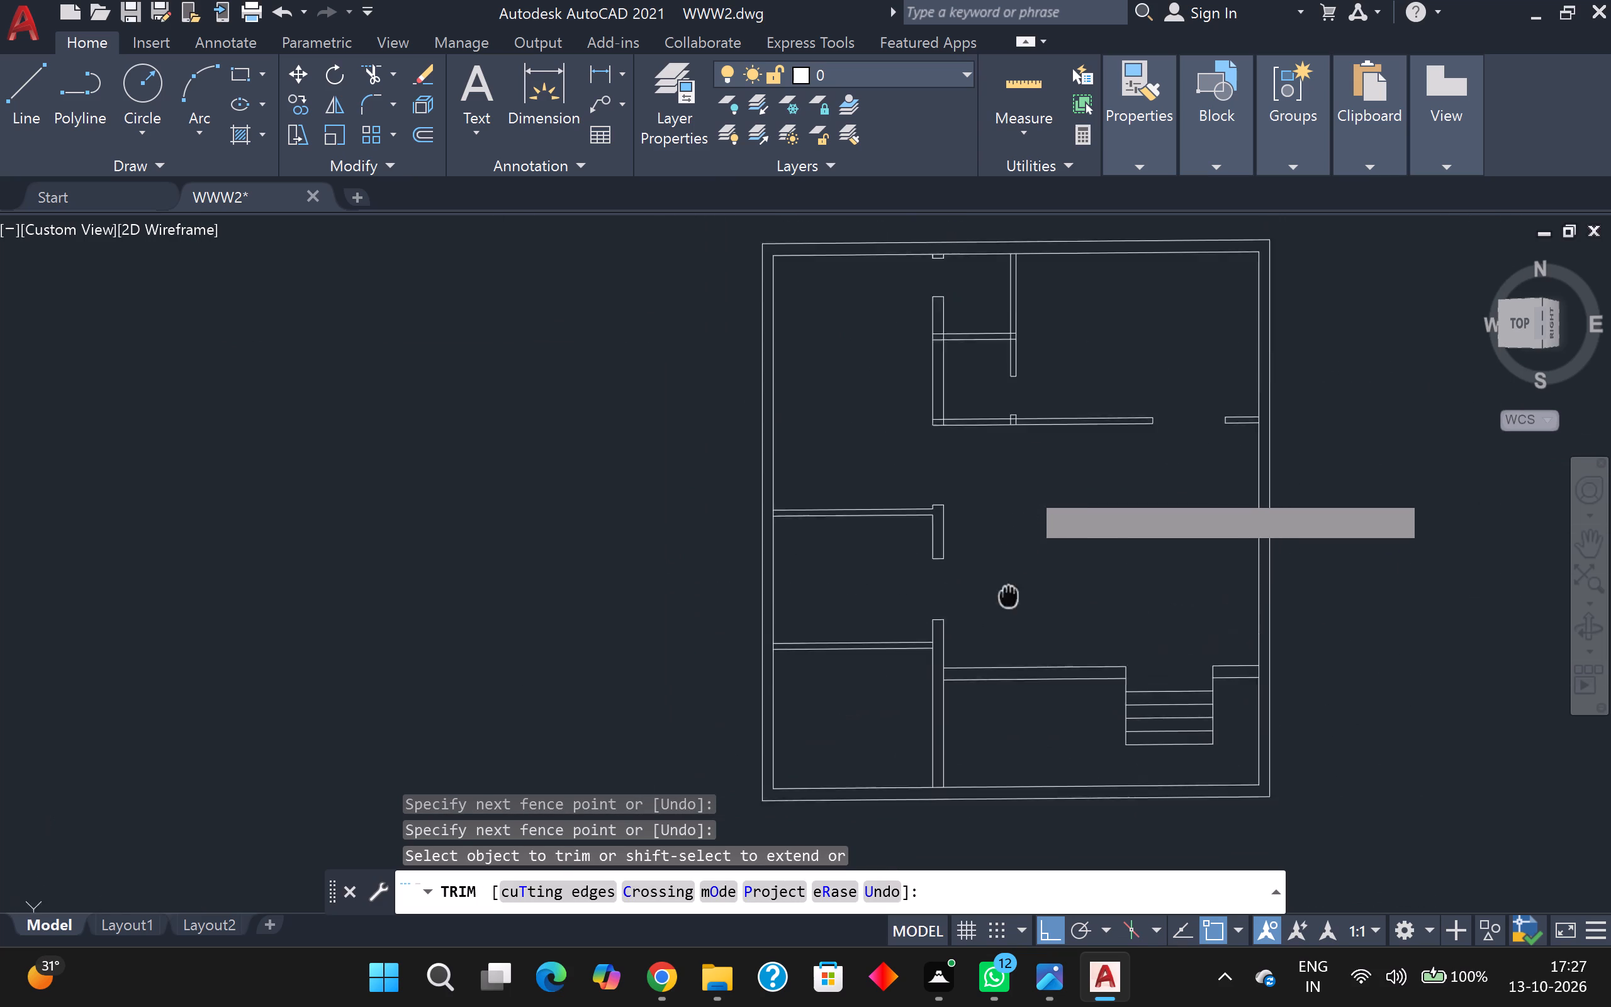
pyautogui.moveTo(1004, 616); pyautogui.dragTo(990, 667, button='middle')
pyautogui.scroll(2, 982, 566)
pyautogui.scroll(3, 1008, 495)
pyautogui.moveTo(1018, 425); pyautogui.dragTo(986, 638, button='middle')
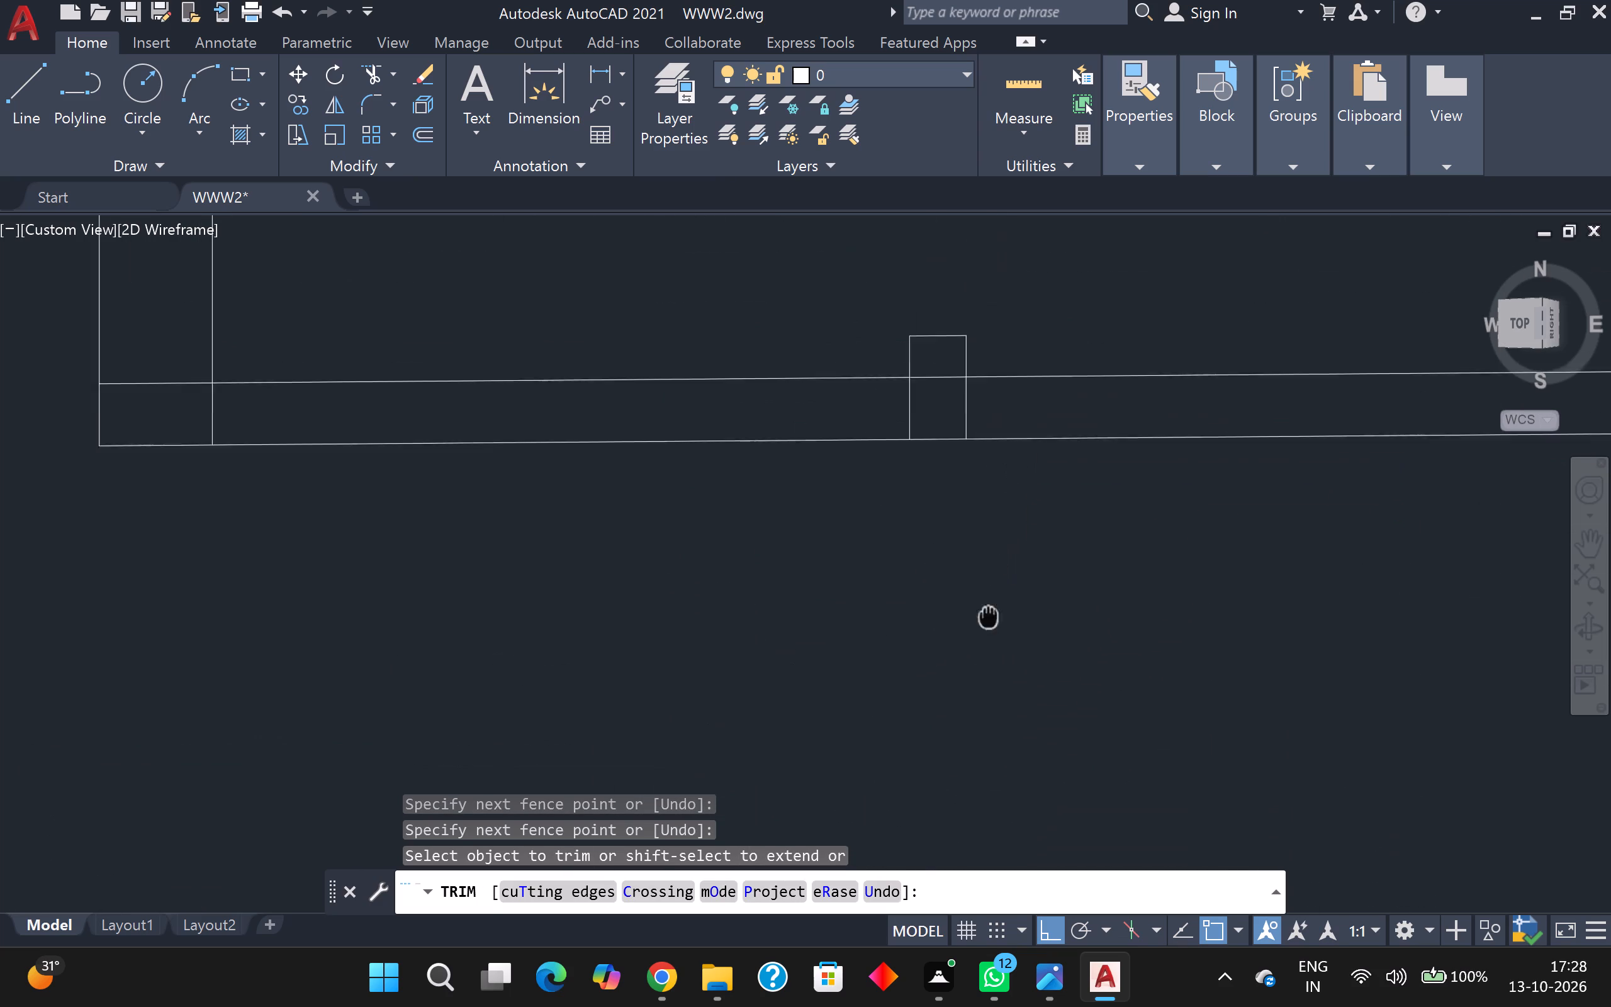
pyautogui.moveTo(986, 638); pyautogui.dragTo(985, 653, button='middle')
pyautogui.scroll(1, 985, 653)
pyautogui.click(1001, 343)
pyautogui.click(835, 342)
pyautogui.scroll(-3, 835, 342)
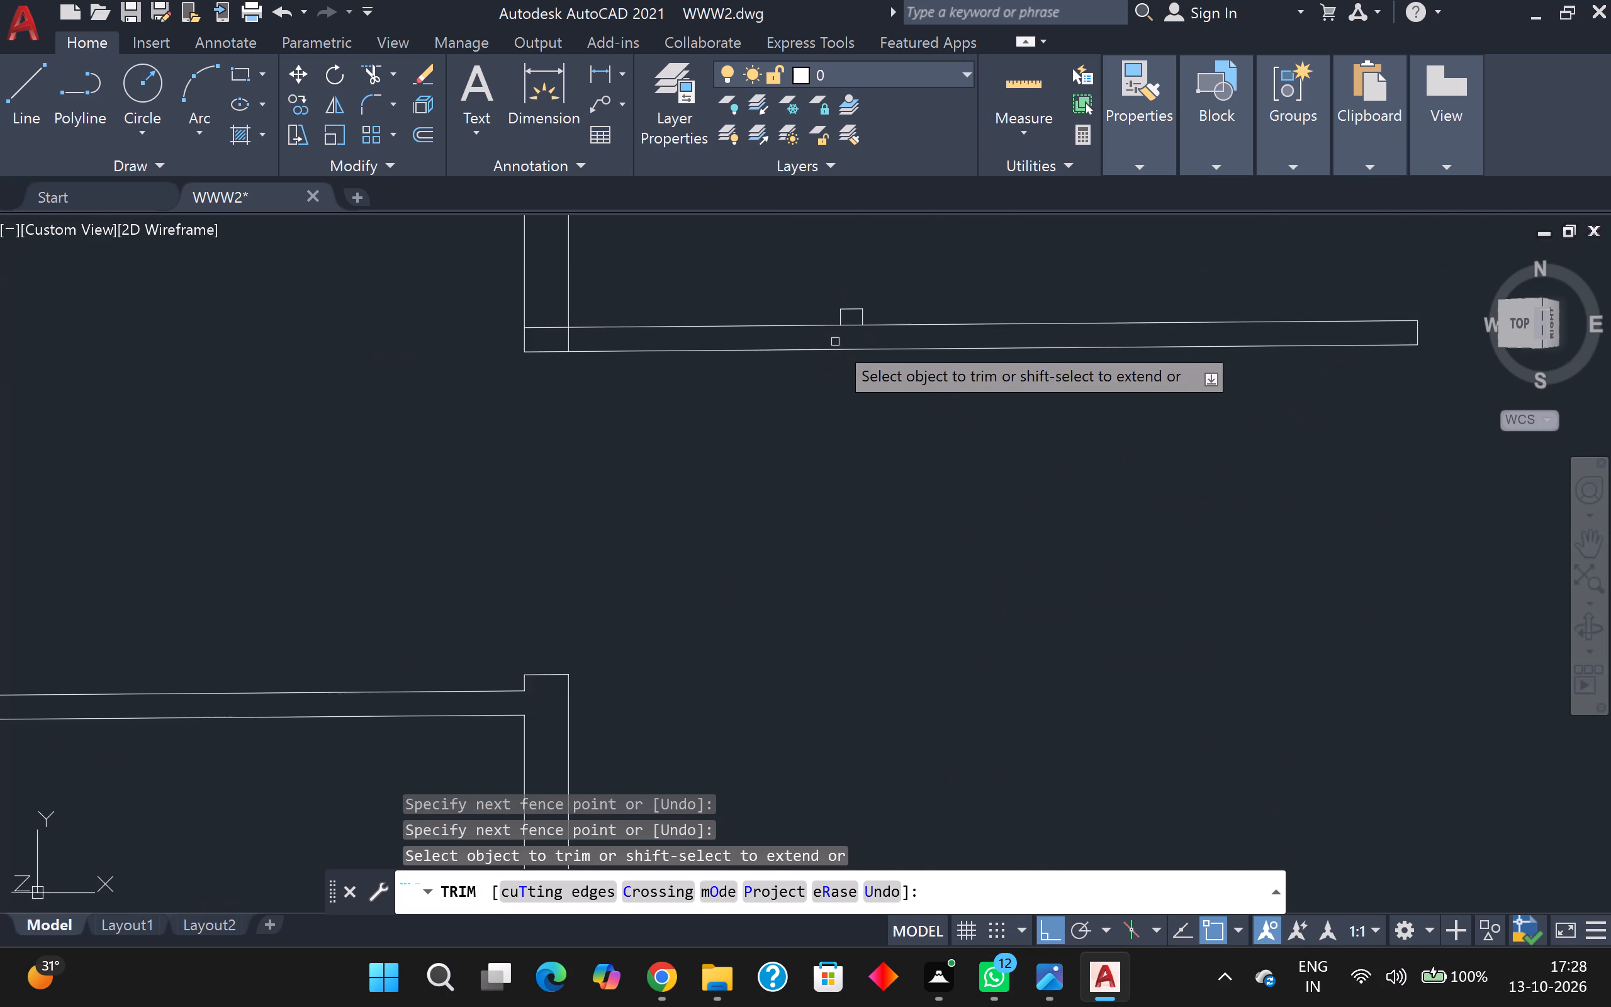
# Trim the overlapping line pieces inside the corner where the 9" vertical wall meets the horizontal partition below the small rooms.
pyautogui.moveTo(763, 491); pyautogui.dragTo(910, 583, button='middle')
pyautogui.scroll(1, 712, 515)
pyautogui.moveTo(717, 523); pyautogui.dragTo(925, 806, button='middle')
pyautogui.scroll(-1, 721, 530)
pyautogui.scroll(2, 889, 685)
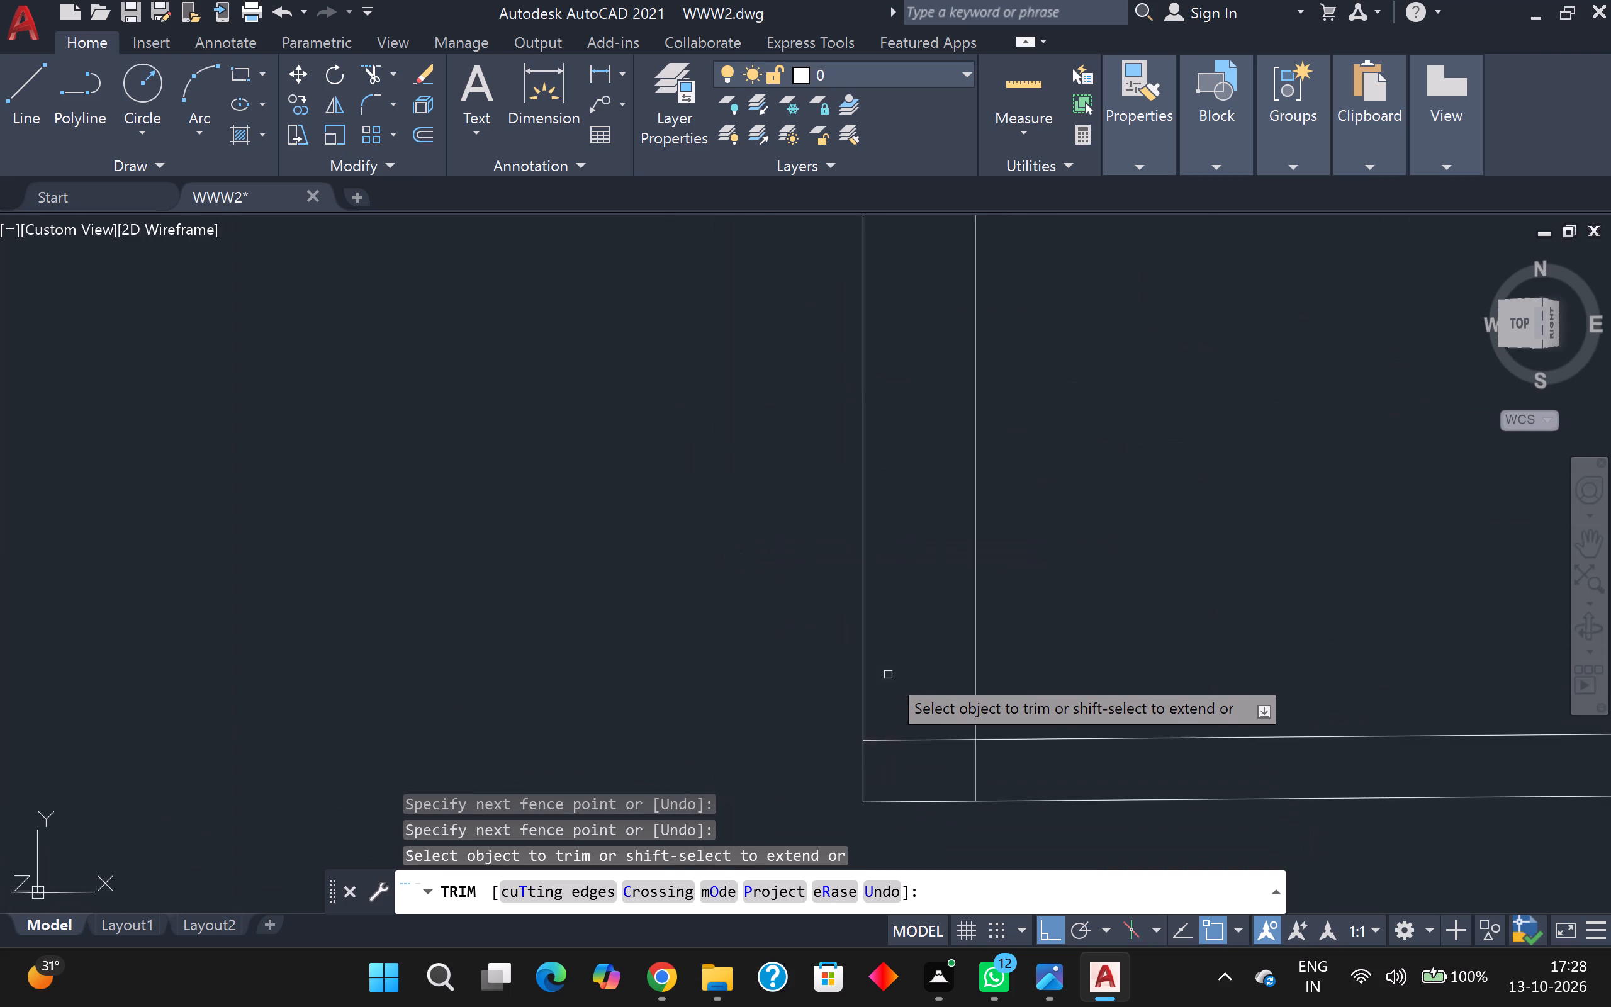
pyautogui.scroll(-2, 888, 675)
pyautogui.moveTo(899, 674); pyautogui.dragTo(906, 680)
pyautogui.click(914, 716)
pyautogui.click(914, 716)
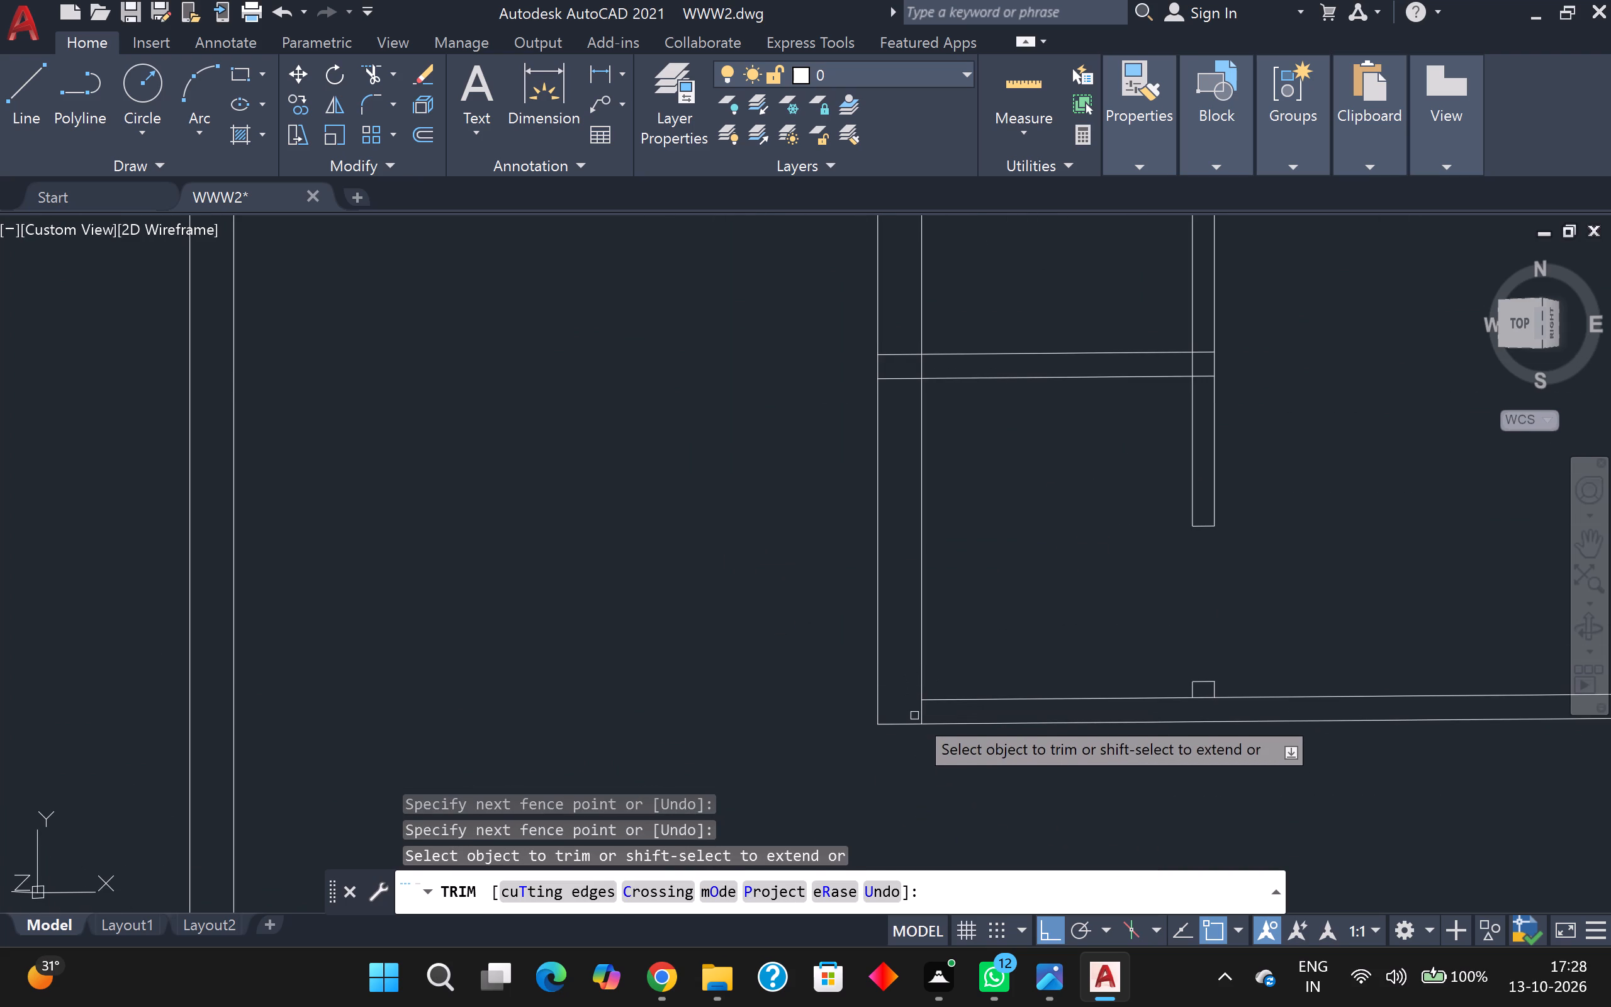
pyautogui.click(935, 711)
pyautogui.click(912, 711)
# Trim both lines of the partition between the two small rooms where they cross inside the vertical walls at each end.
pyautogui.scroll(-2, 1058, 621)
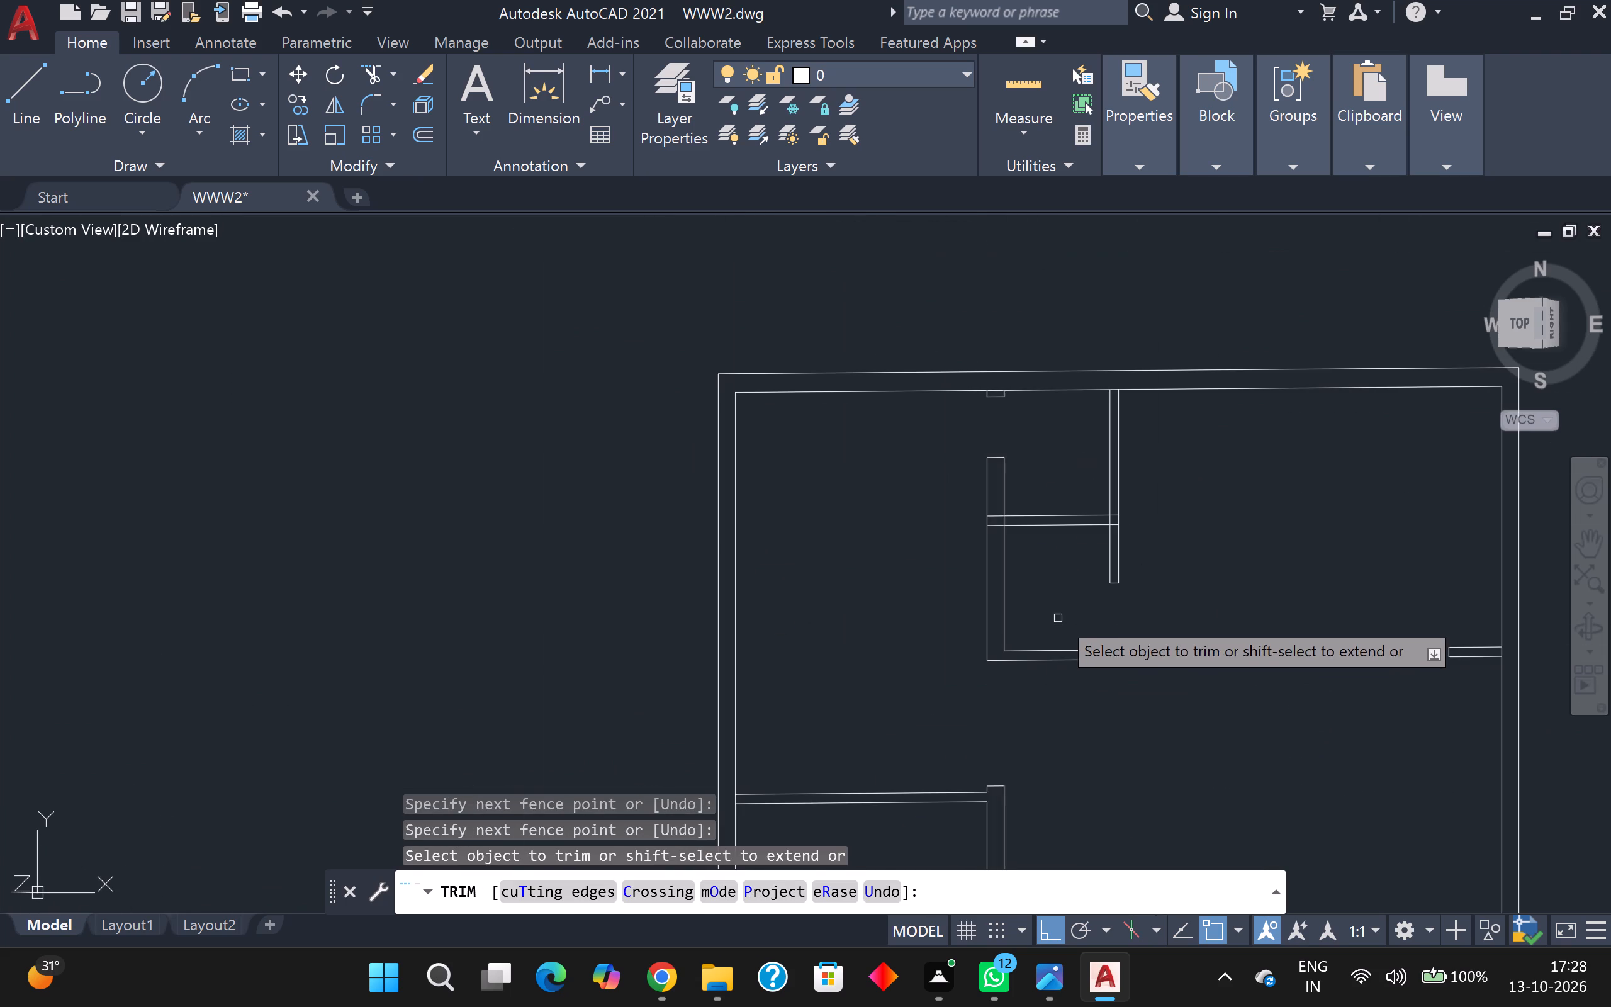
pyautogui.moveTo(1046, 582); pyautogui.dragTo(1020, 686, button='middle')
pyautogui.scroll(2, 1021, 648)
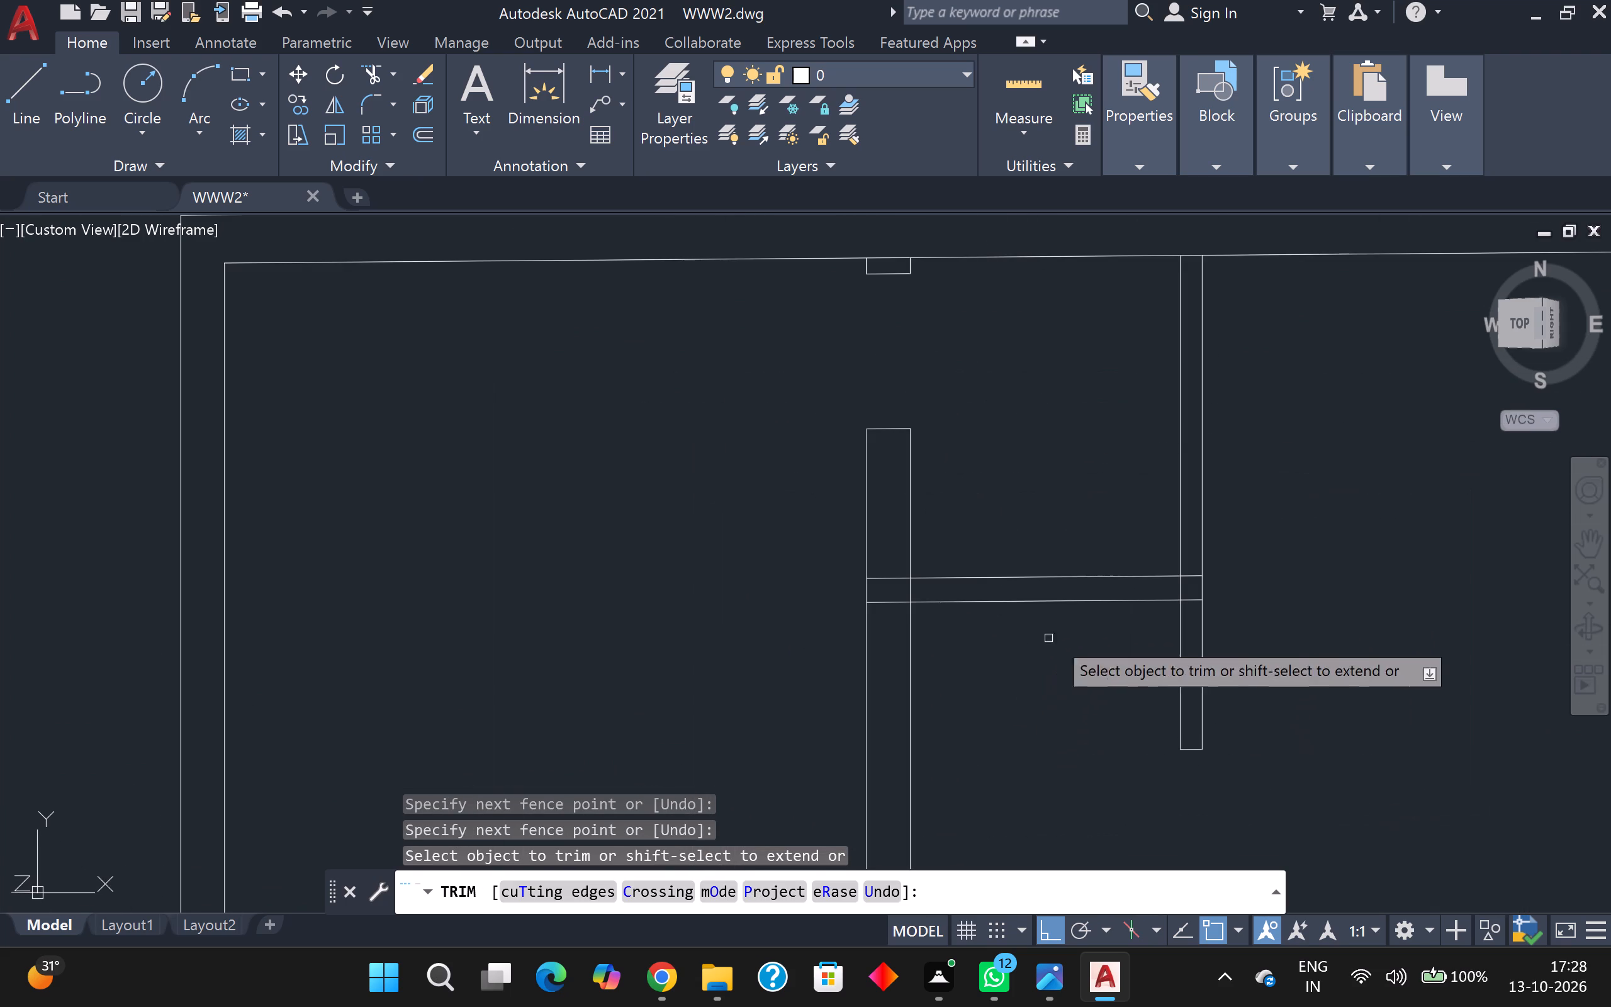
pyautogui.scroll(1, 1164, 601)
pyautogui.click(1213, 549)
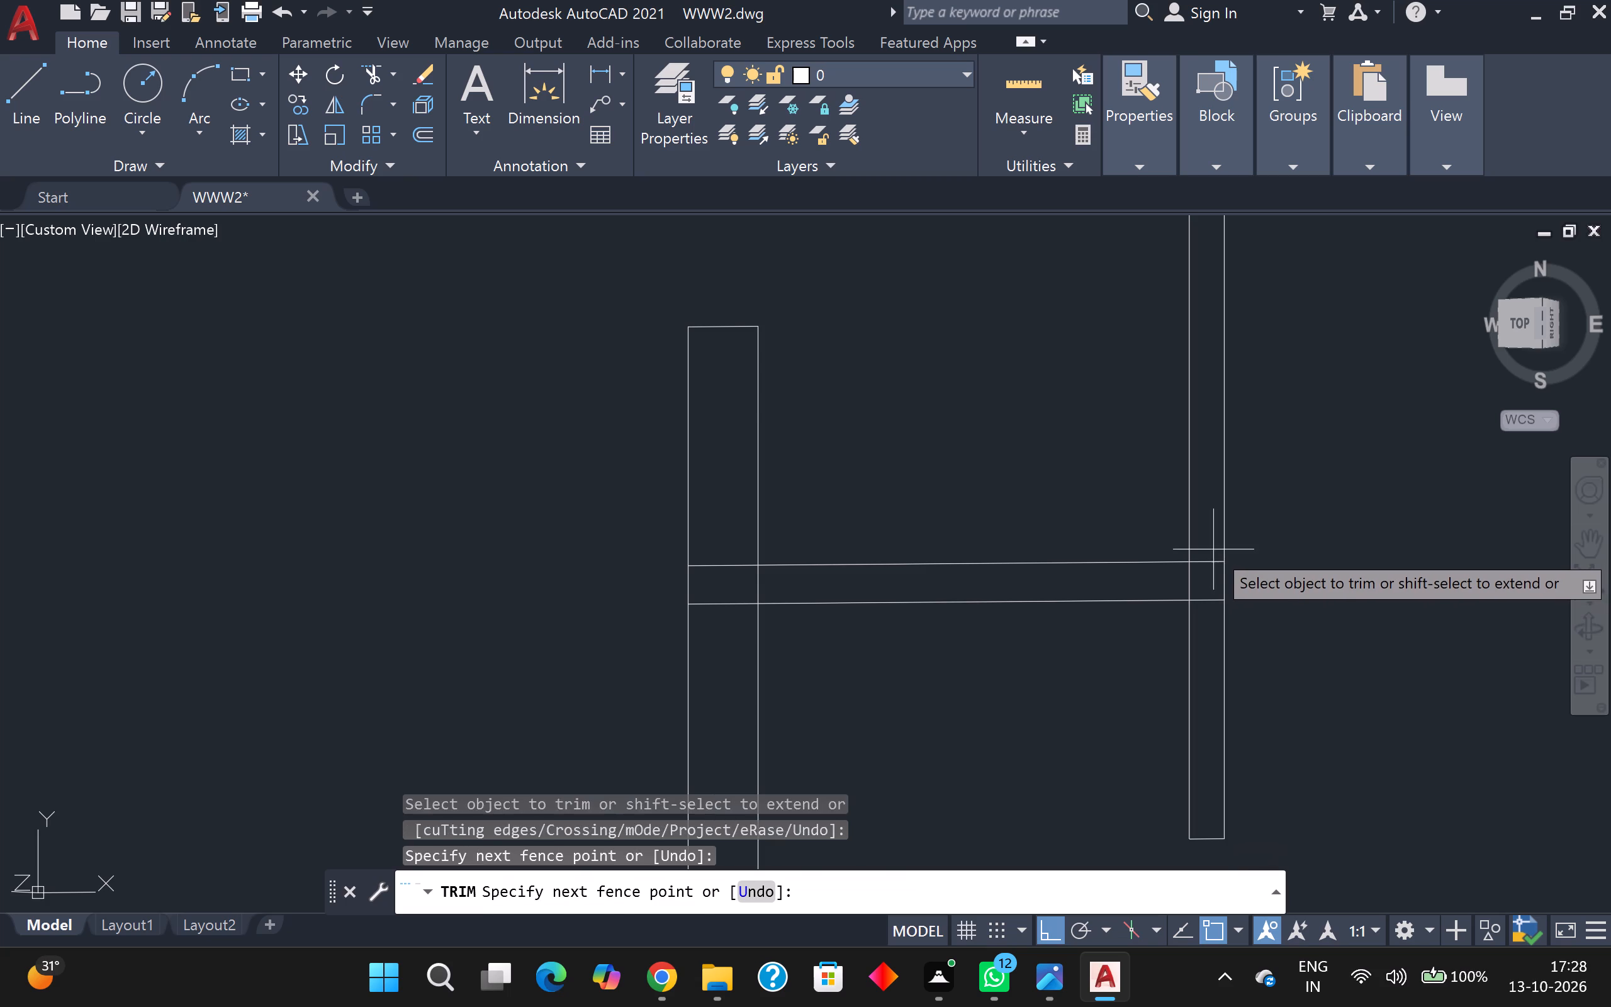
pyautogui.click(1210, 602)
pyautogui.click(741, 562)
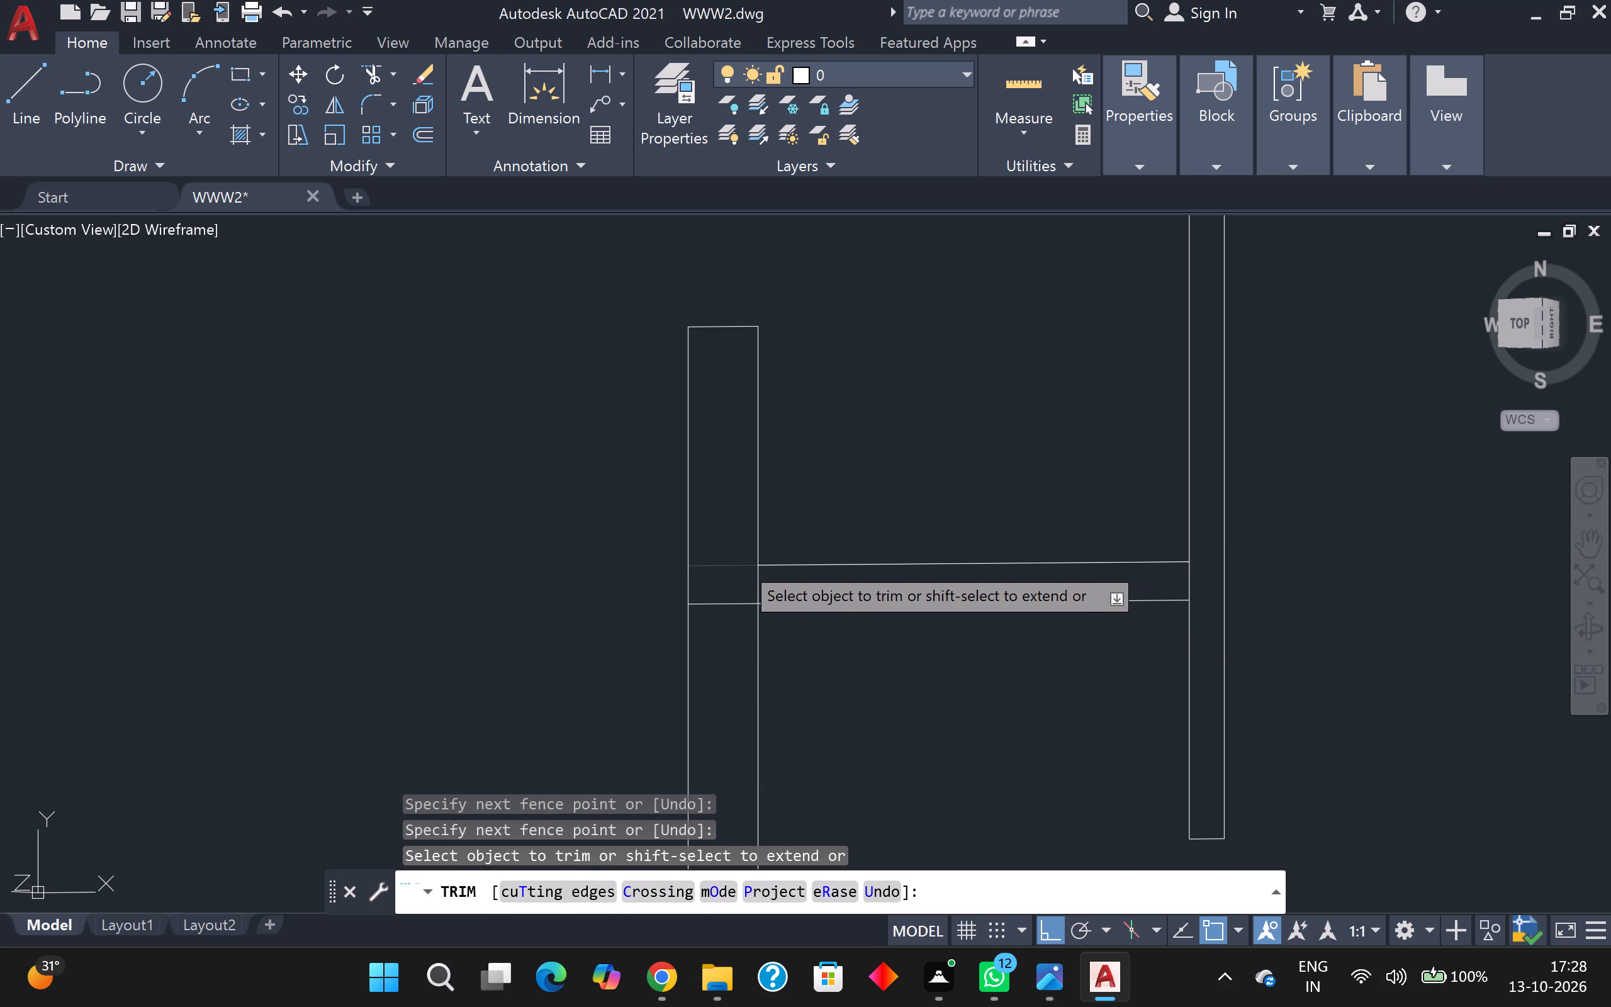
pyautogui.click(735, 607)
# Check the floor plan's wall junctions and door openings for leftover line pieces, and end the Trim command.
pyautogui.scroll(-4, 755, 597)
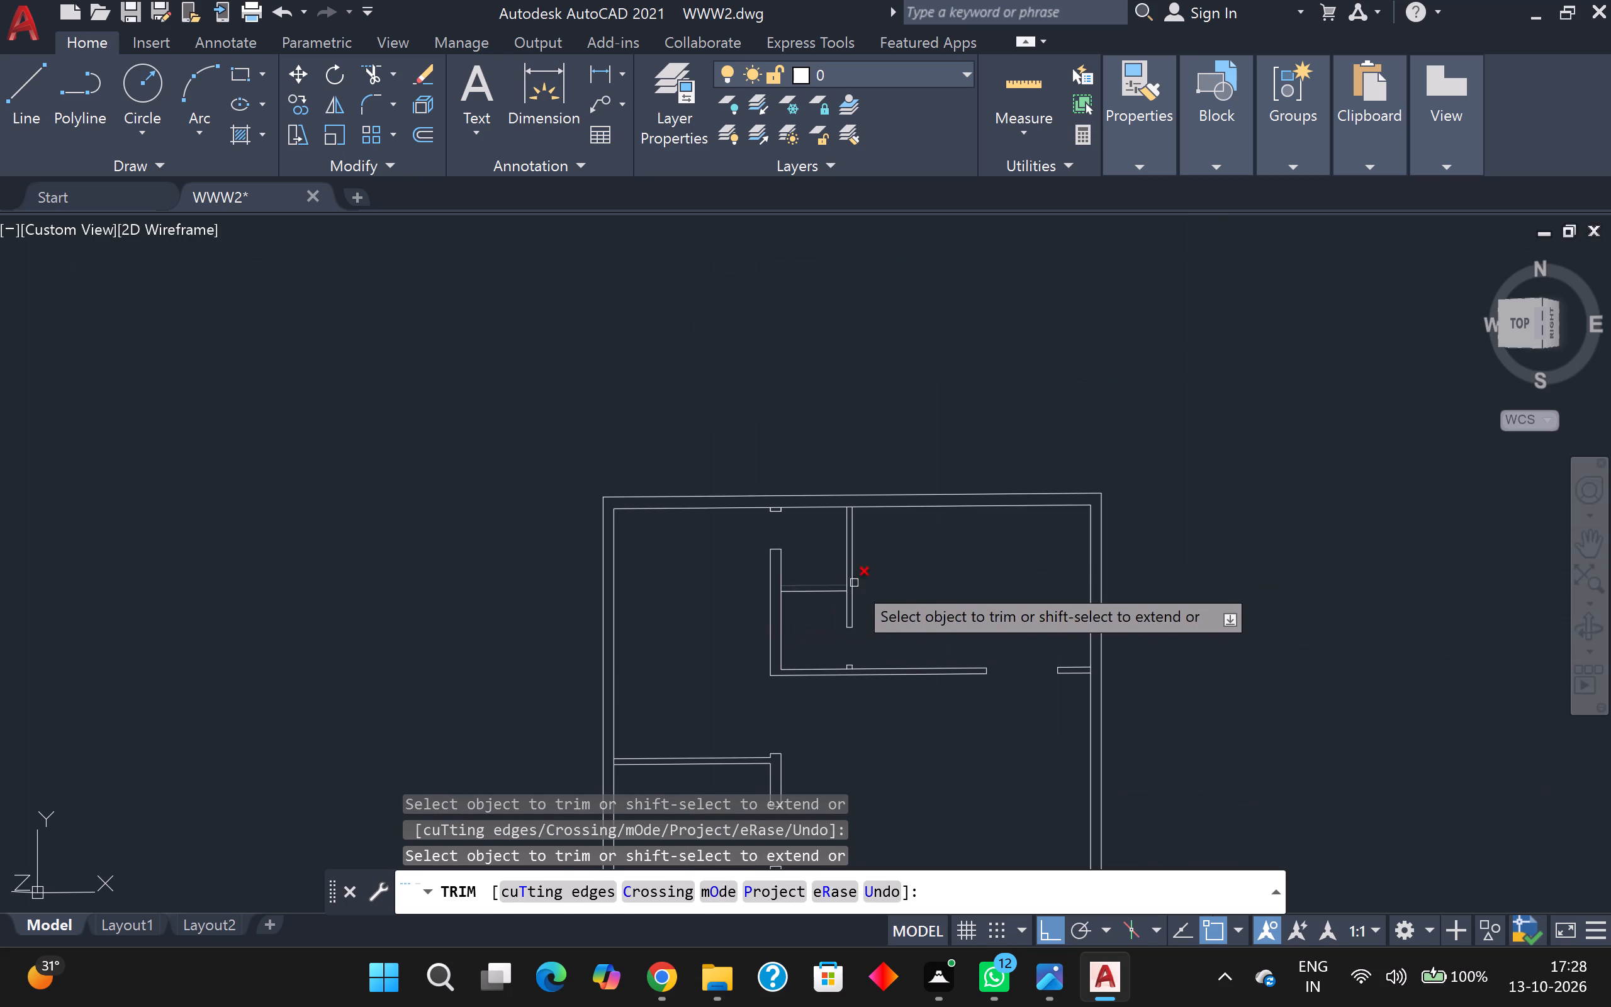
pyautogui.moveTo(920, 624); pyautogui.dragTo(902, 444, button='middle')
pyautogui.scroll(1, 917, 609)
pyautogui.scroll(-1, 996, 575)
pyautogui.moveTo(995, 569); pyautogui.dragTo(965, 397, button='middle')
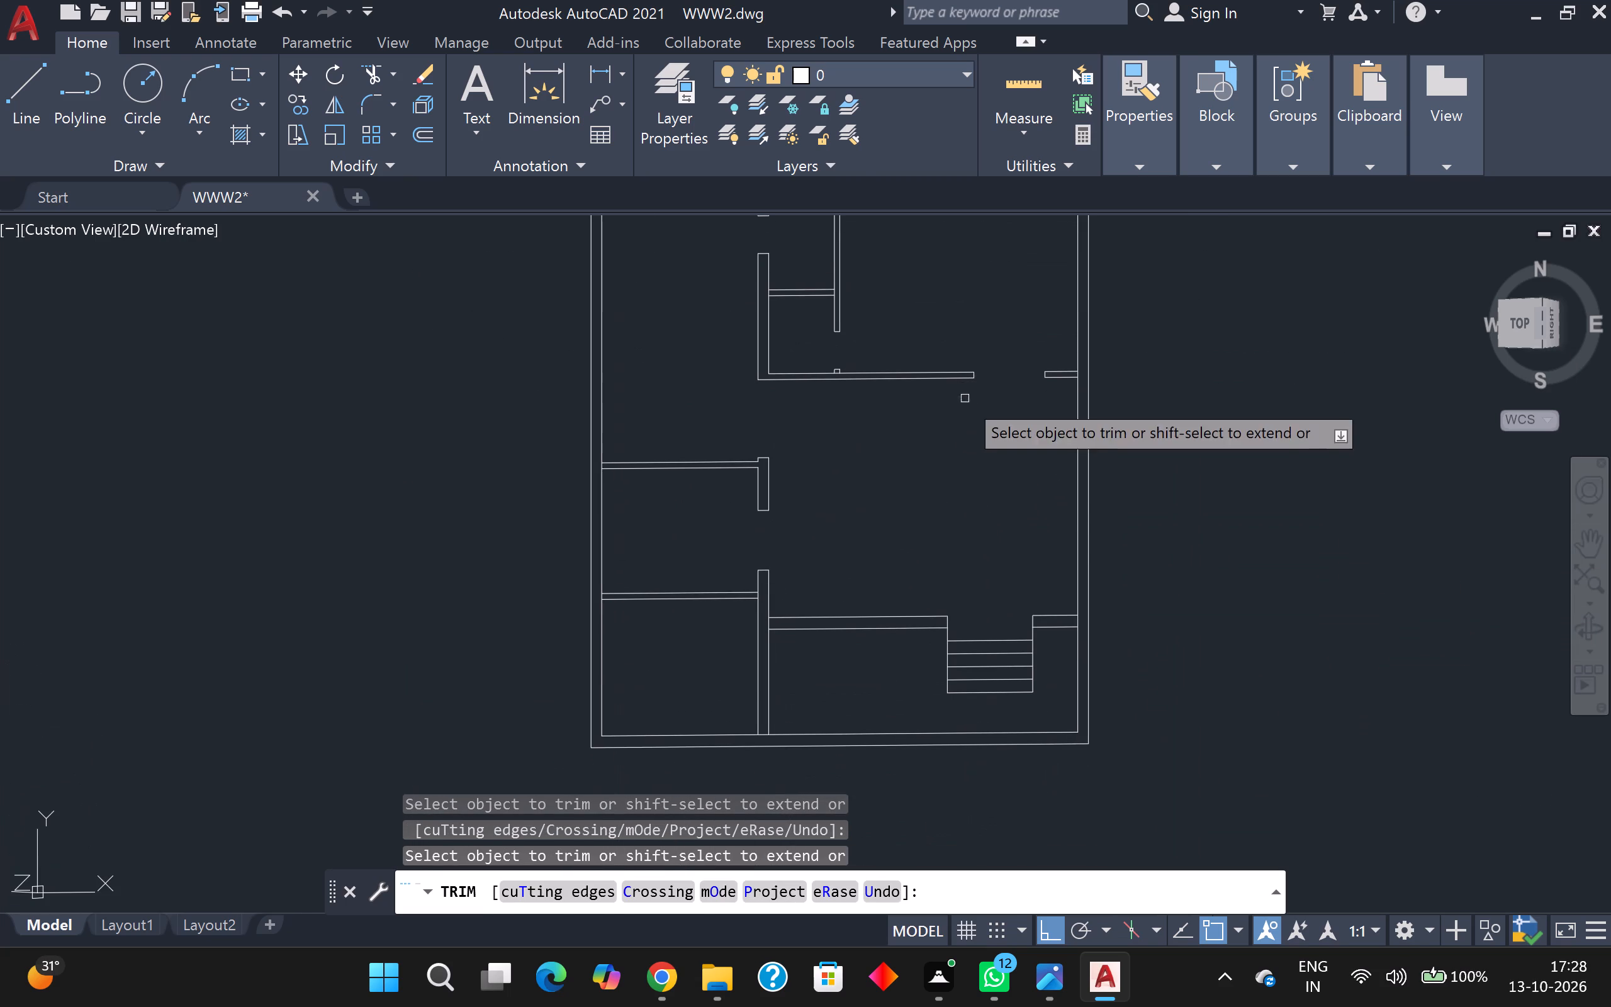
pyautogui.moveTo(916, 506); pyautogui.dragTo(987, 386, button='middle')
pyautogui.scroll(-1, 987, 391)
pyautogui.moveTo(987, 403); pyautogui.dragTo(1050, 552, button='middle')
pyautogui.scroll(2, 1023, 488)
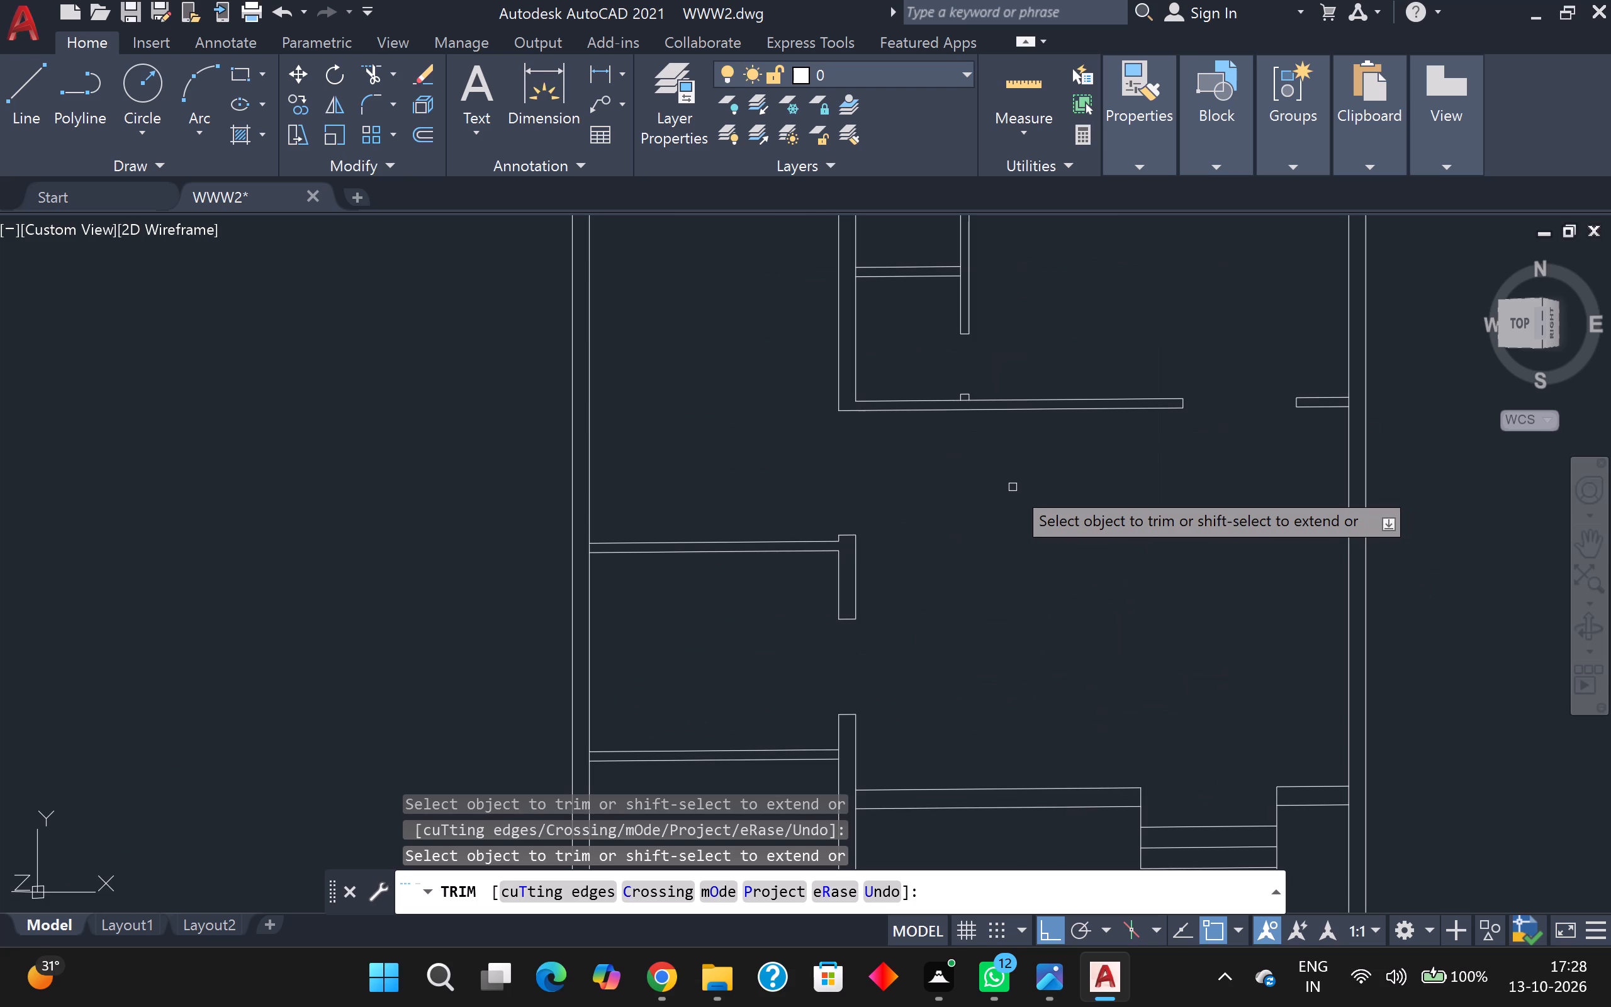
pyautogui.press('Escape')
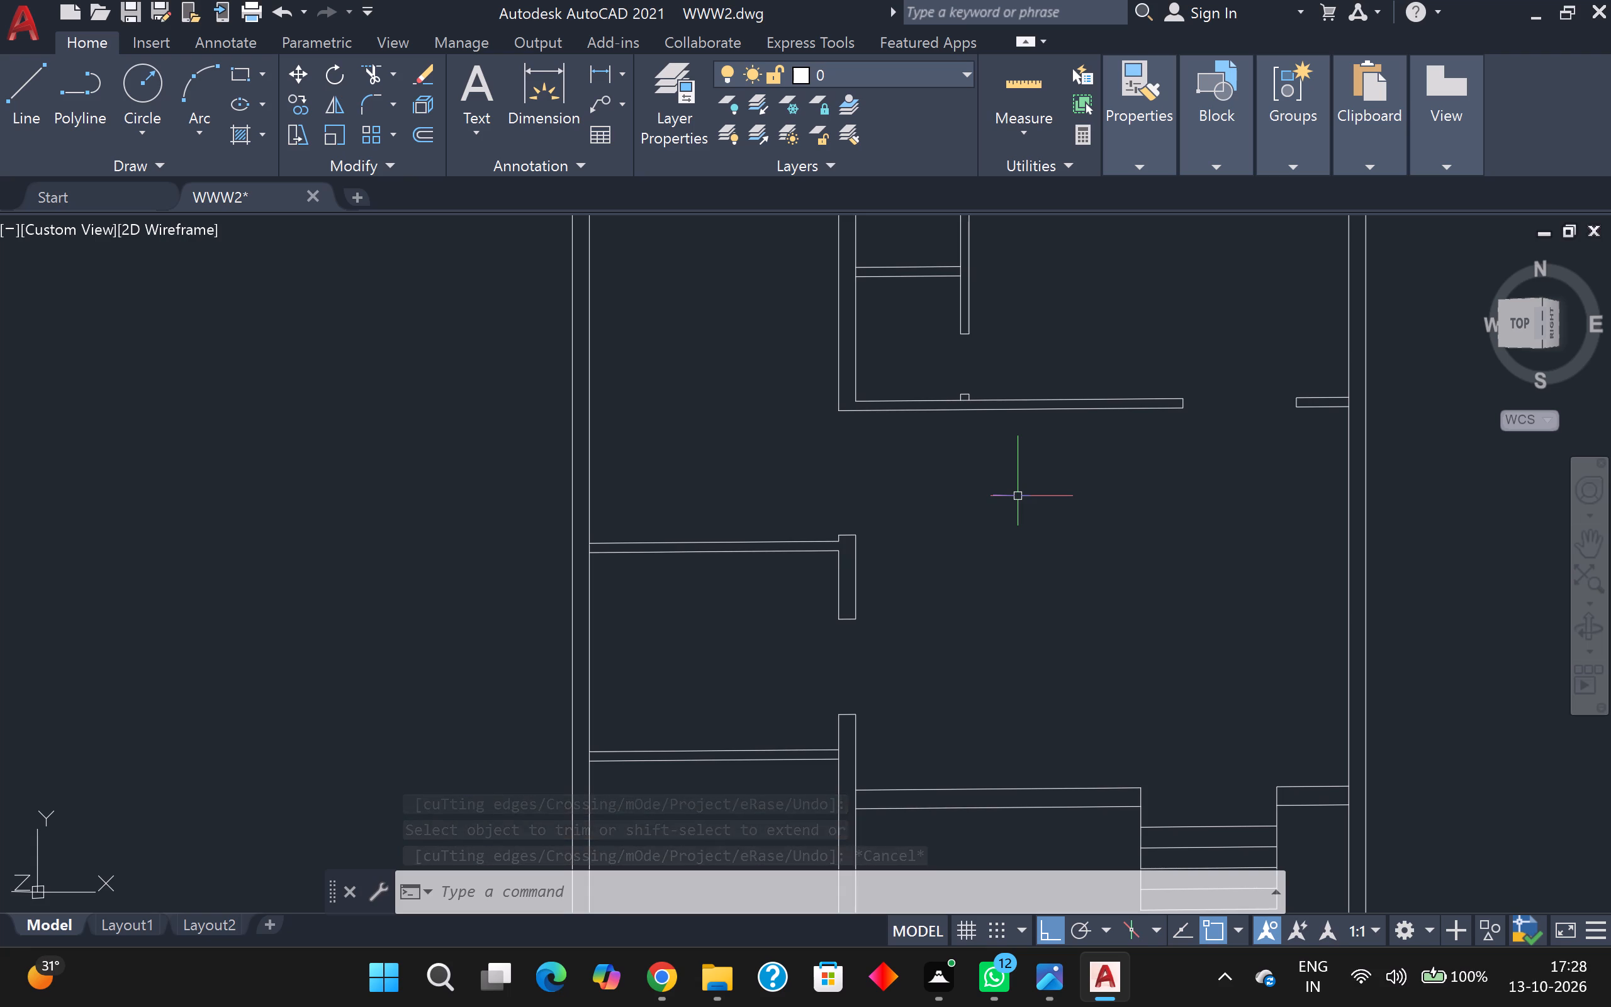
# Open DesignCenter and browse to the blocks of Home - Space Planner.dwg in the DesignCenter sample folder.
pyautogui.write('DE')
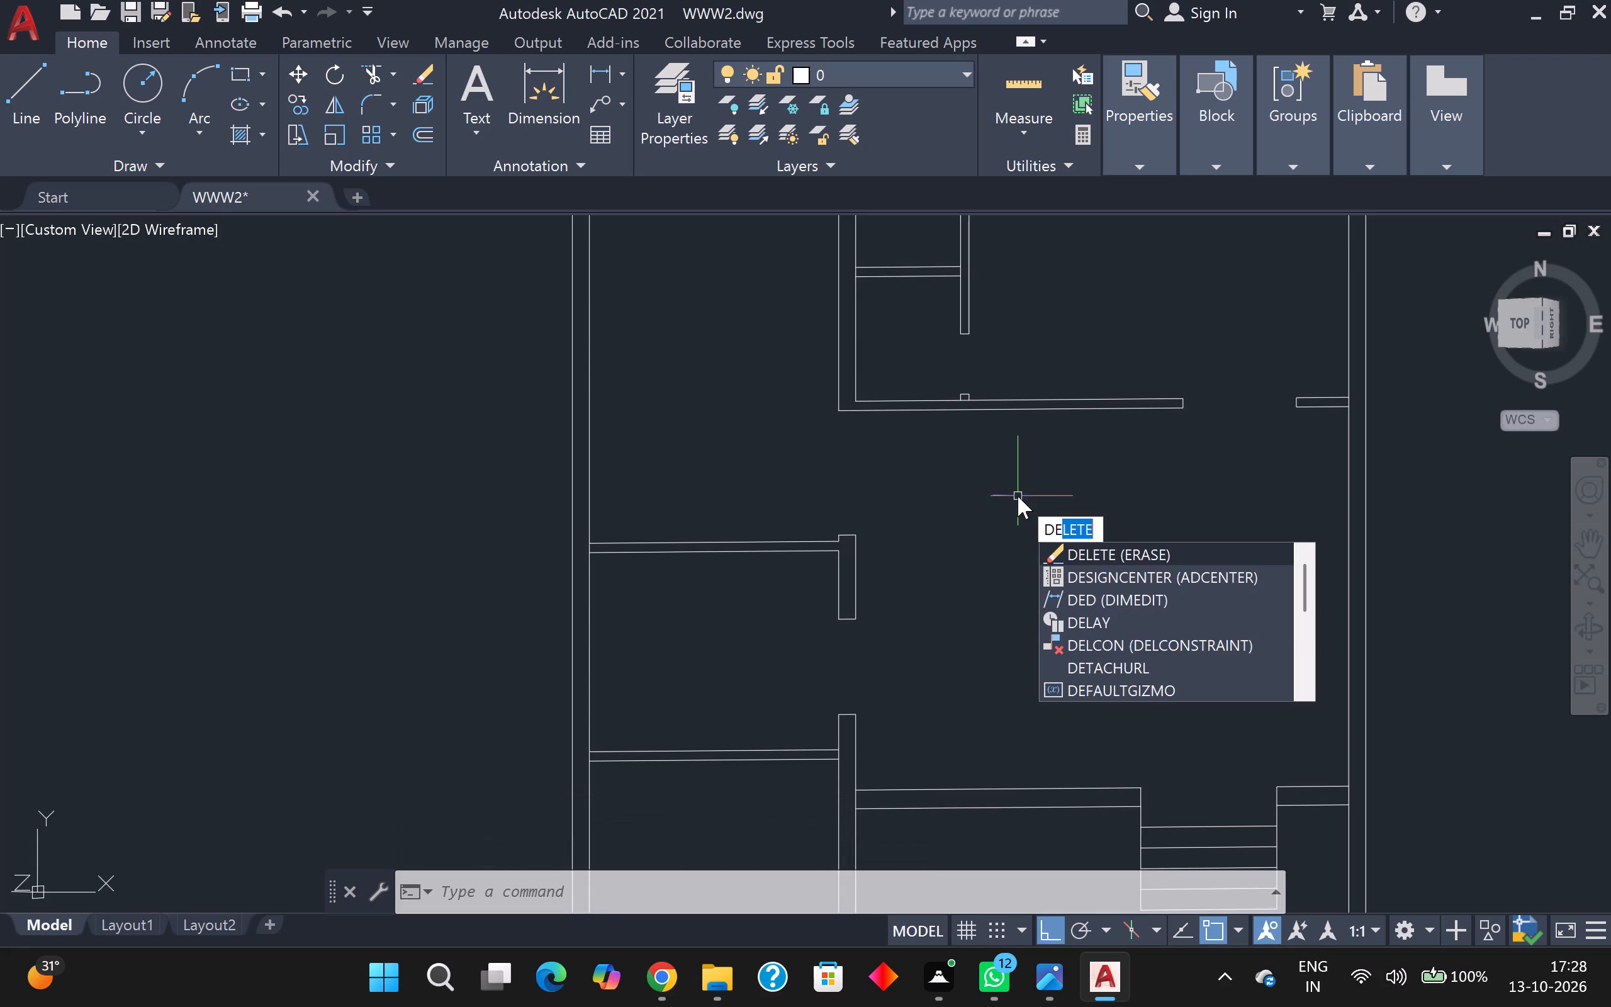
pyautogui.click(1135, 577)
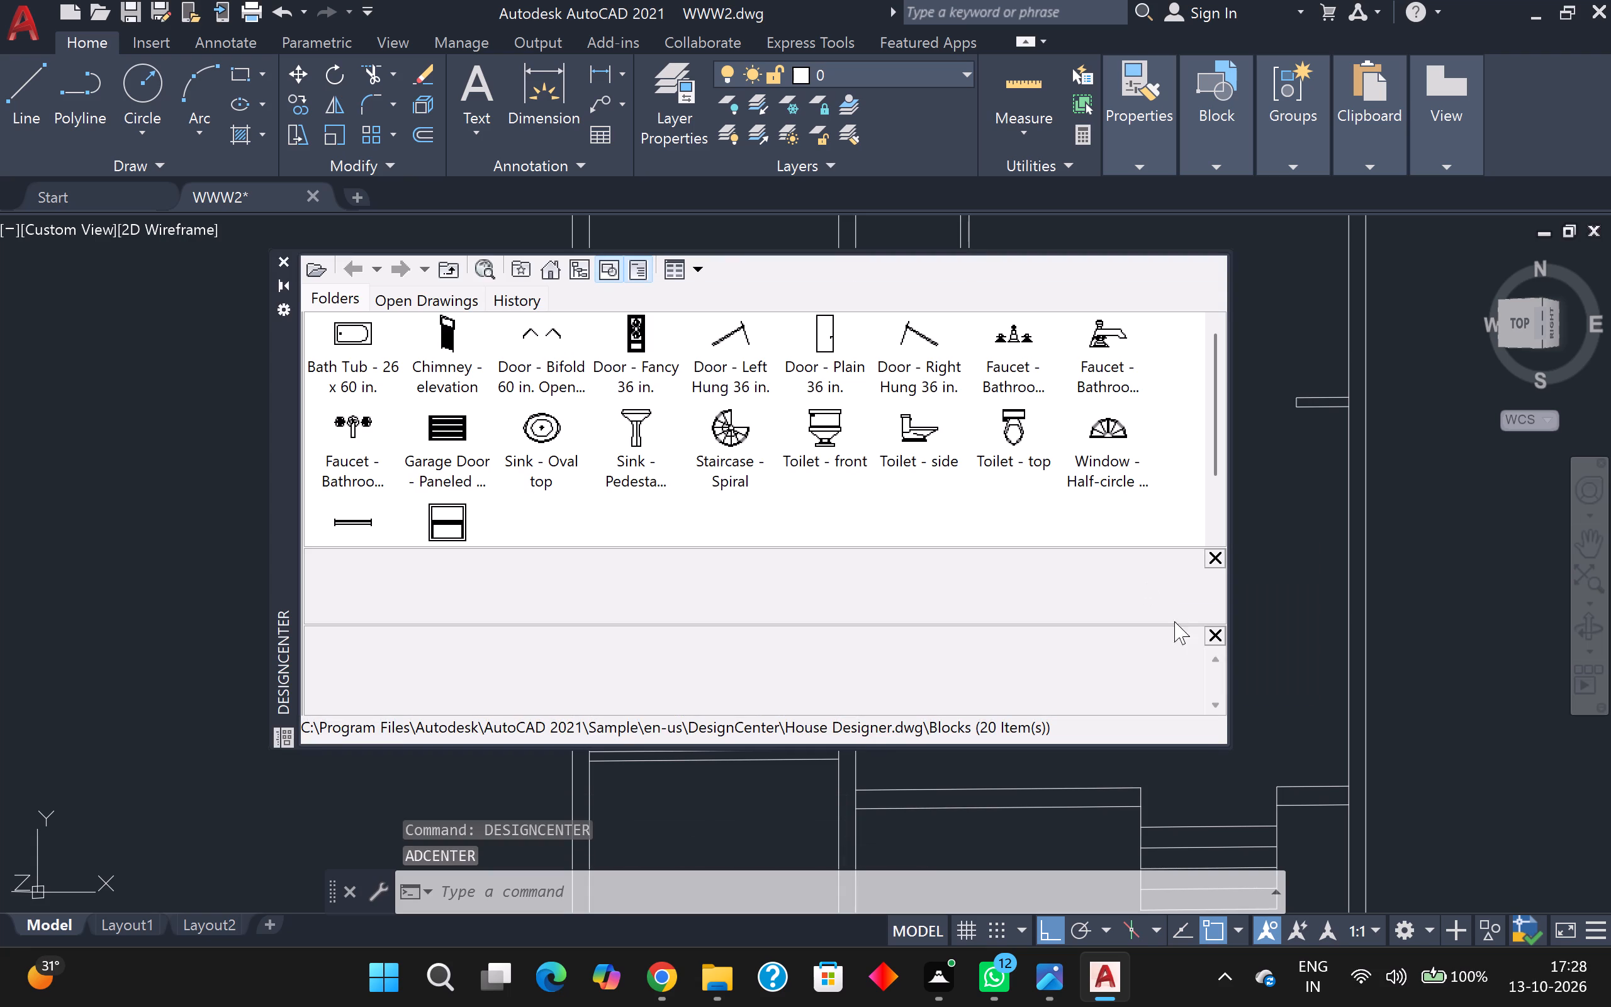
pyautogui.click(545, 262)
pyautogui.doubleClick(535, 351)
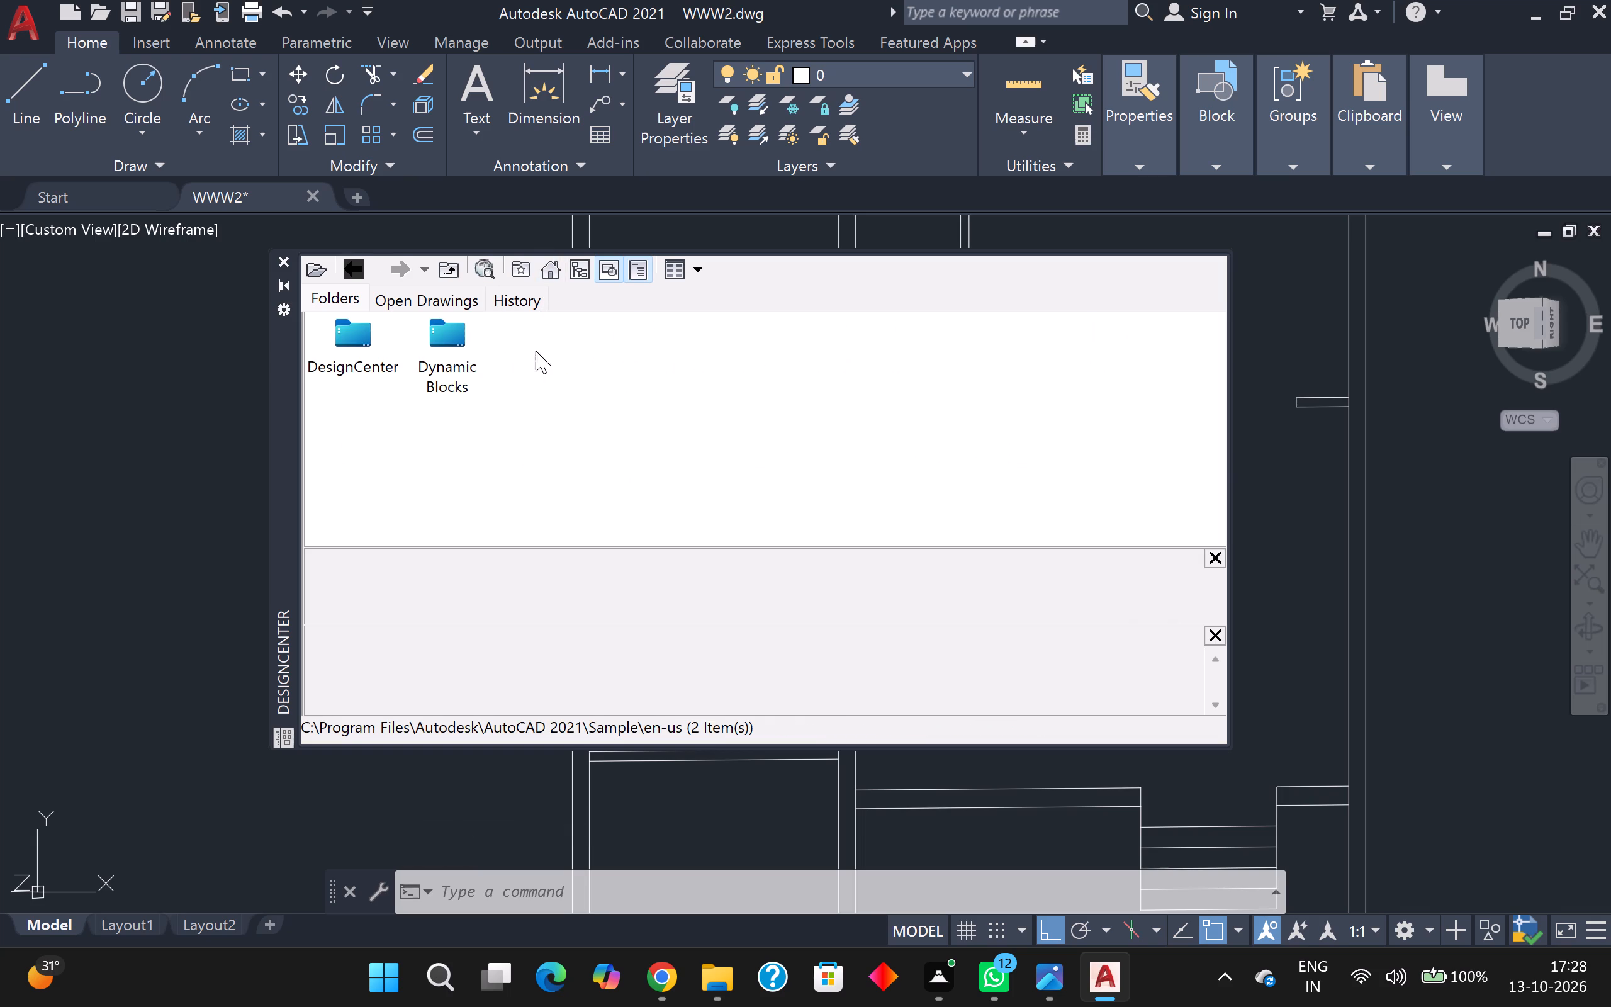
pyautogui.doubleClick(334, 350)
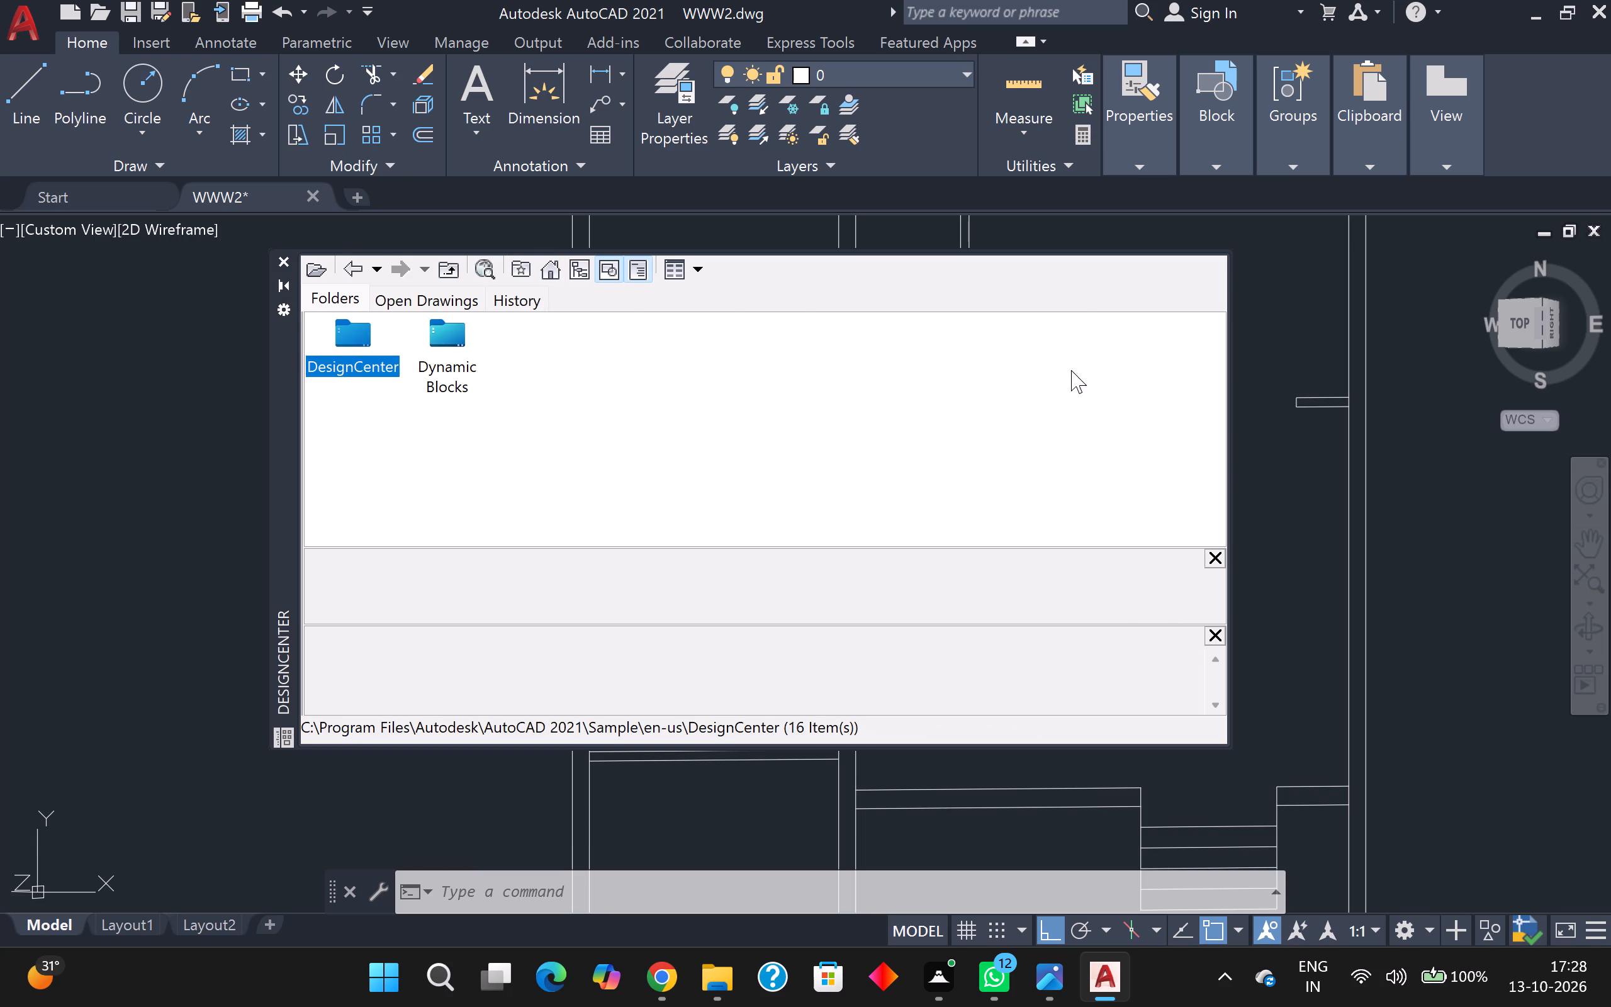
pyautogui.doubleClick(1000, 356)
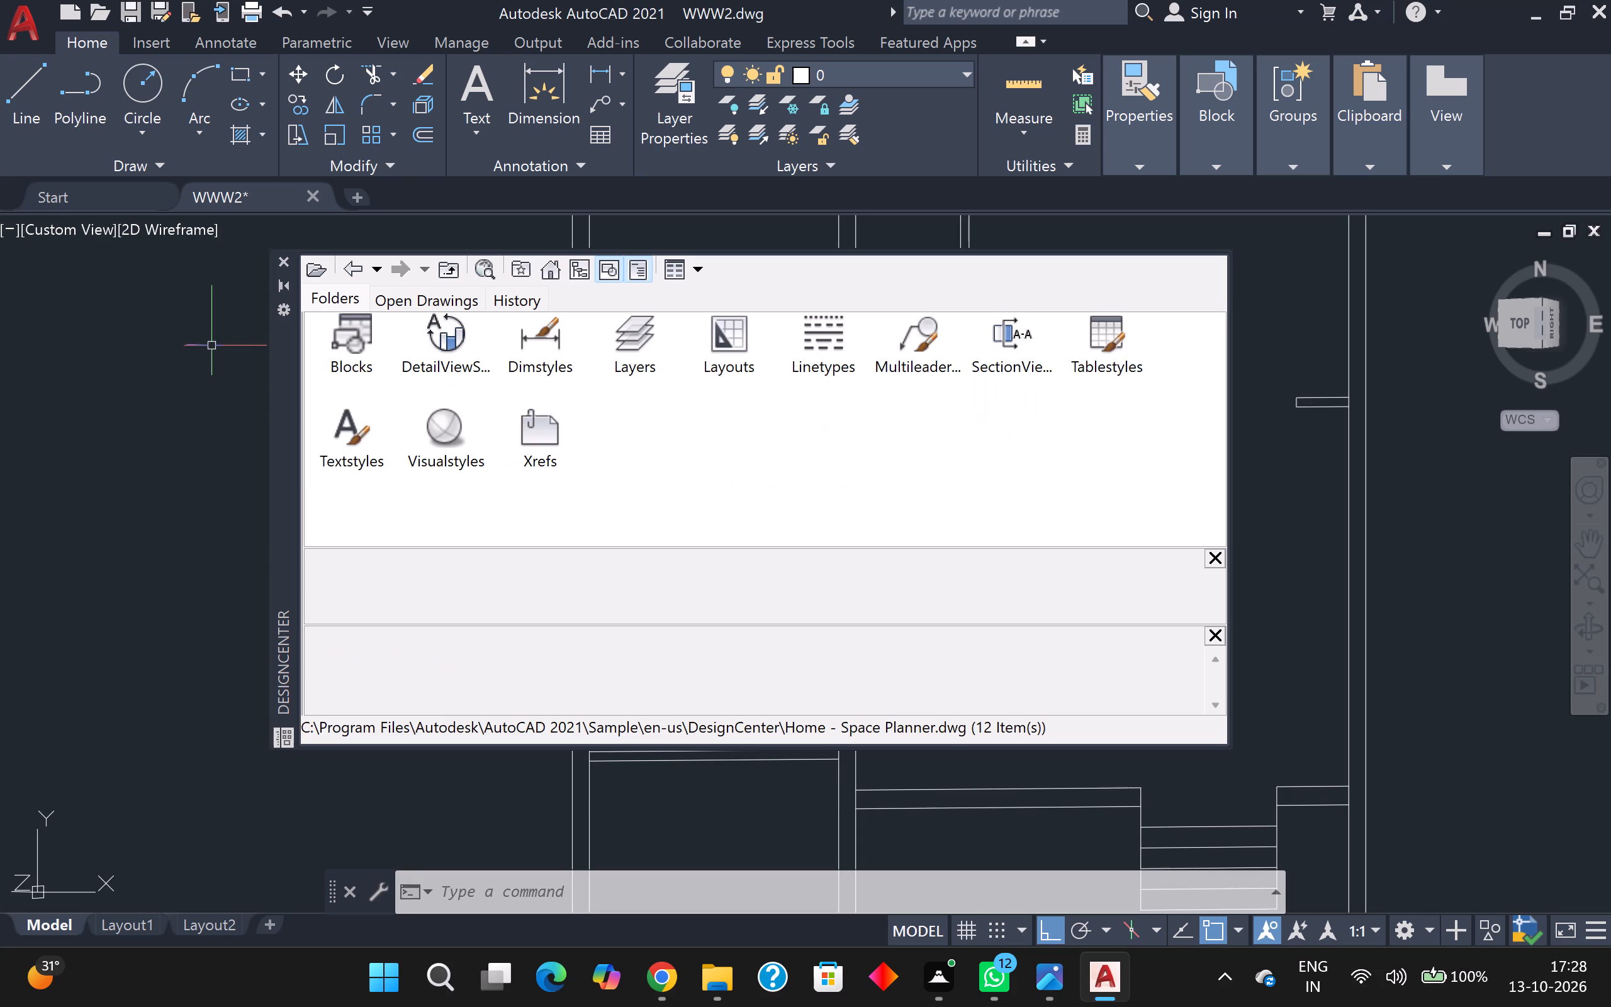
pyautogui.click(364, 344)
pyautogui.click(368, 343)
pyautogui.doubleClick(370, 342)
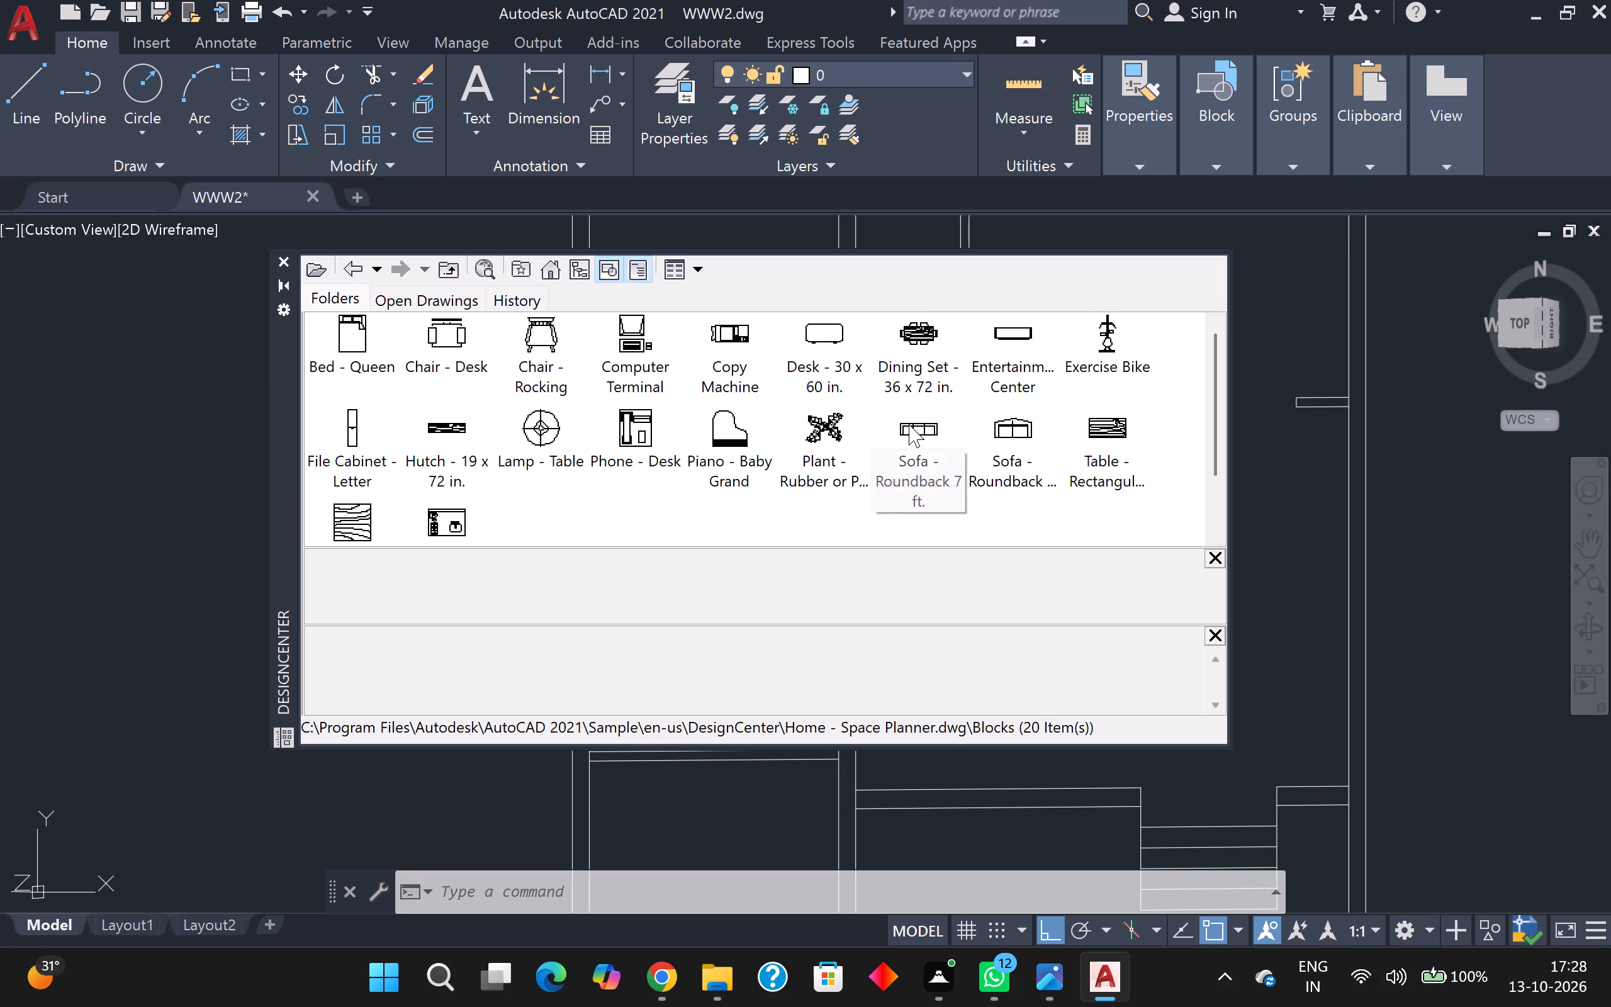
# Insert the three-seat Sofa - Roundback 7 ft. and the two-seat Sofa - Roundback blocks outside the plan's right wall.
pyautogui.moveTo(909, 424); pyautogui.dragTo(1500, 455)
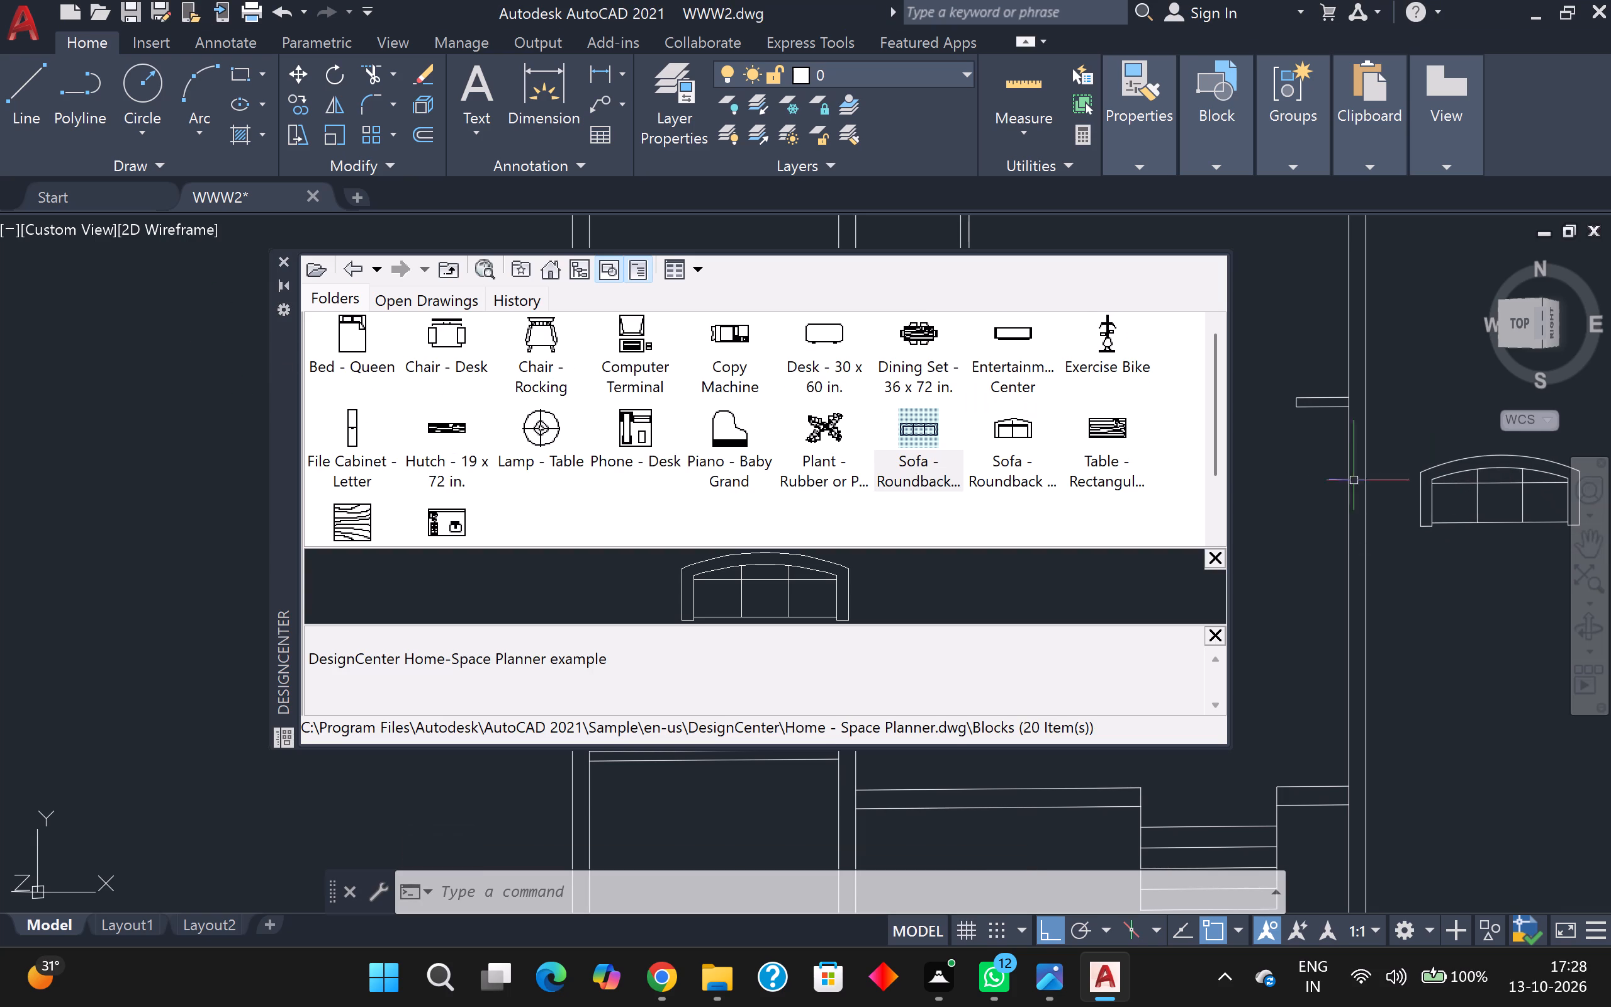
pyautogui.moveTo(1019, 434); pyautogui.dragTo(1467, 620)
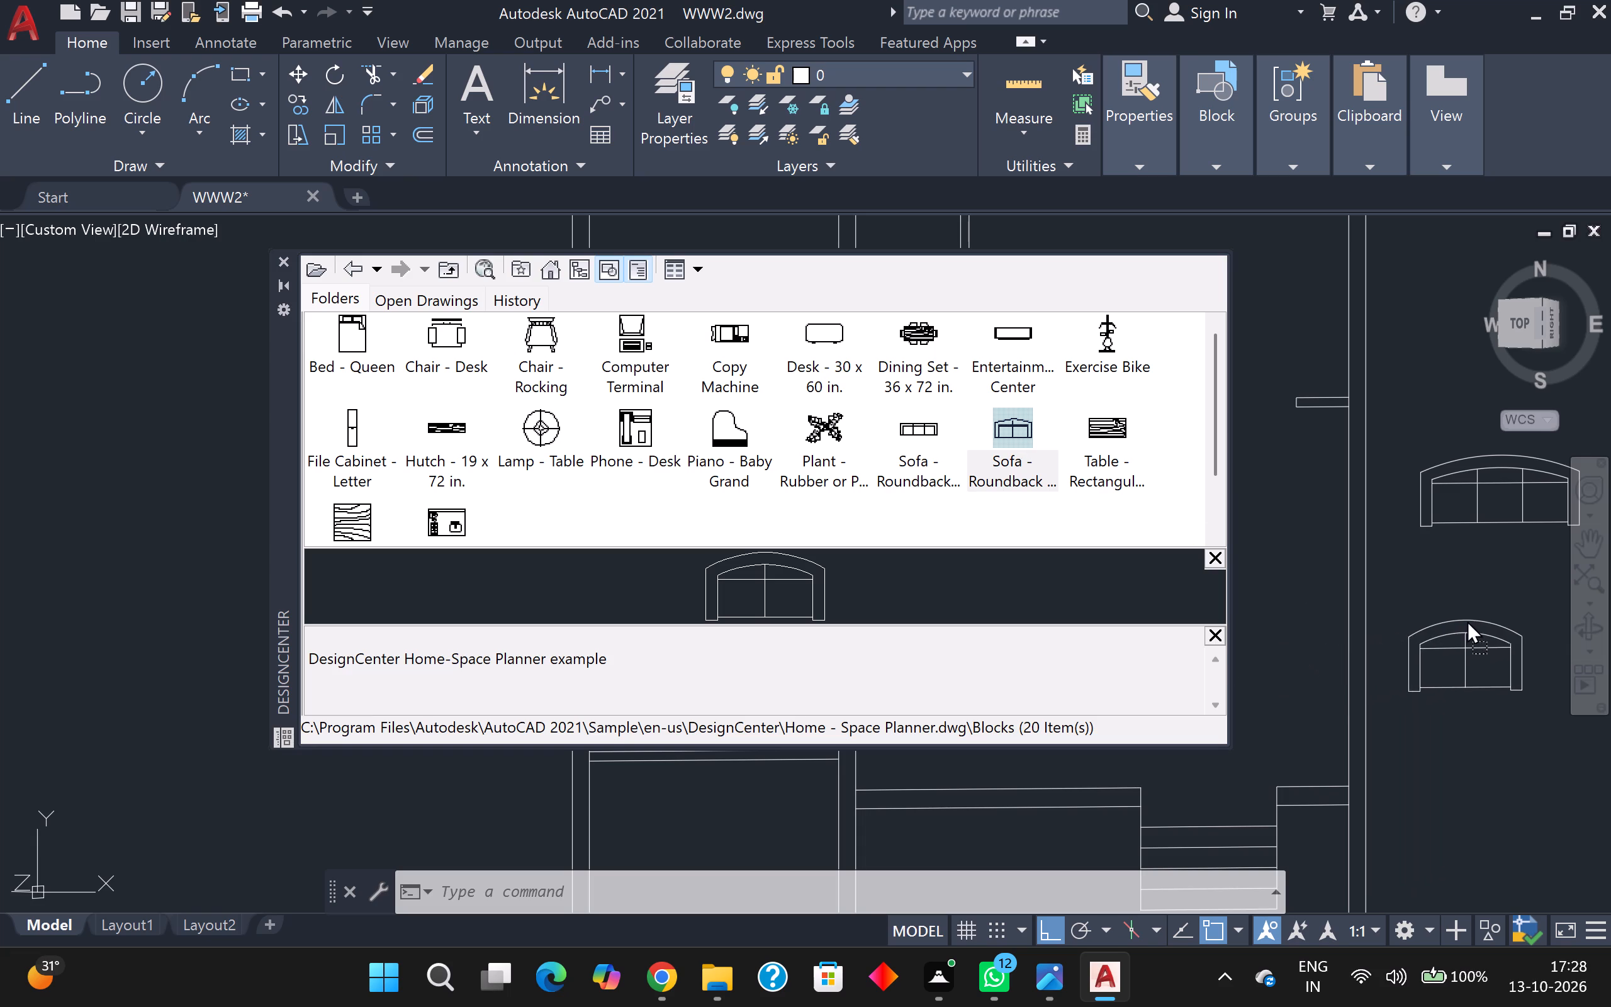
pyautogui.moveTo(1467, 620); pyautogui.dragTo(1470, 619)
# Insert the Bed - Queen block outside the plan's left wall and close DesignCenter.
pyautogui.moveTo(342, 344); pyautogui.dragTo(155, 318)
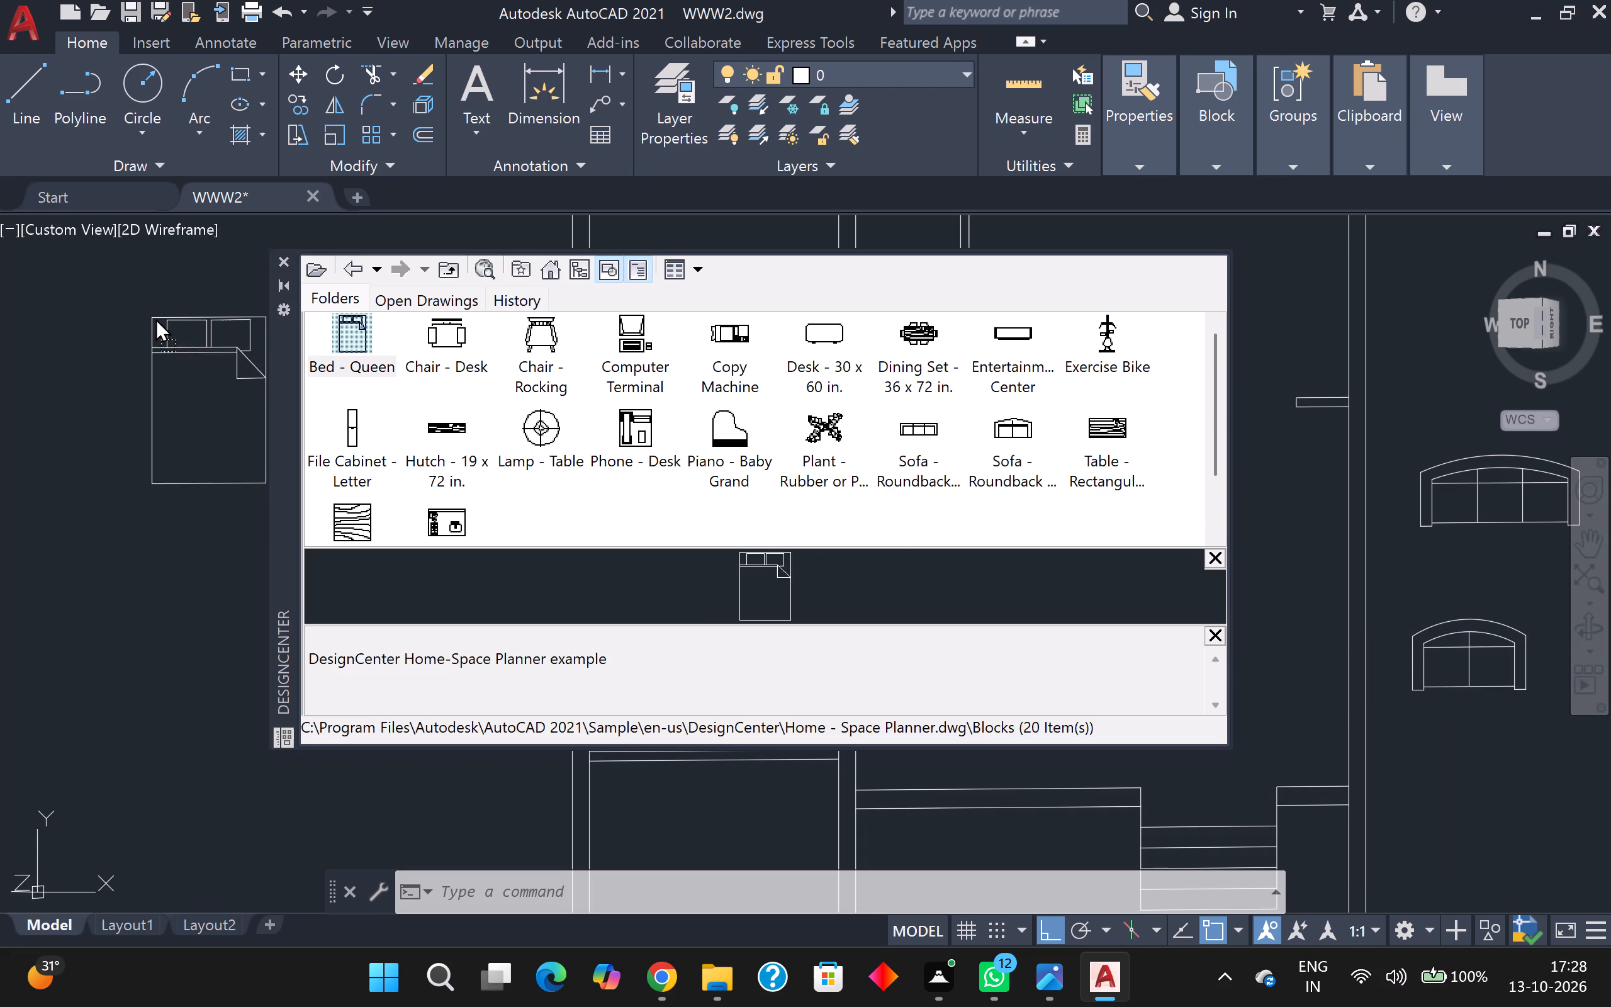
pyautogui.moveTo(155, 318); pyautogui.dragTo(128, 305)
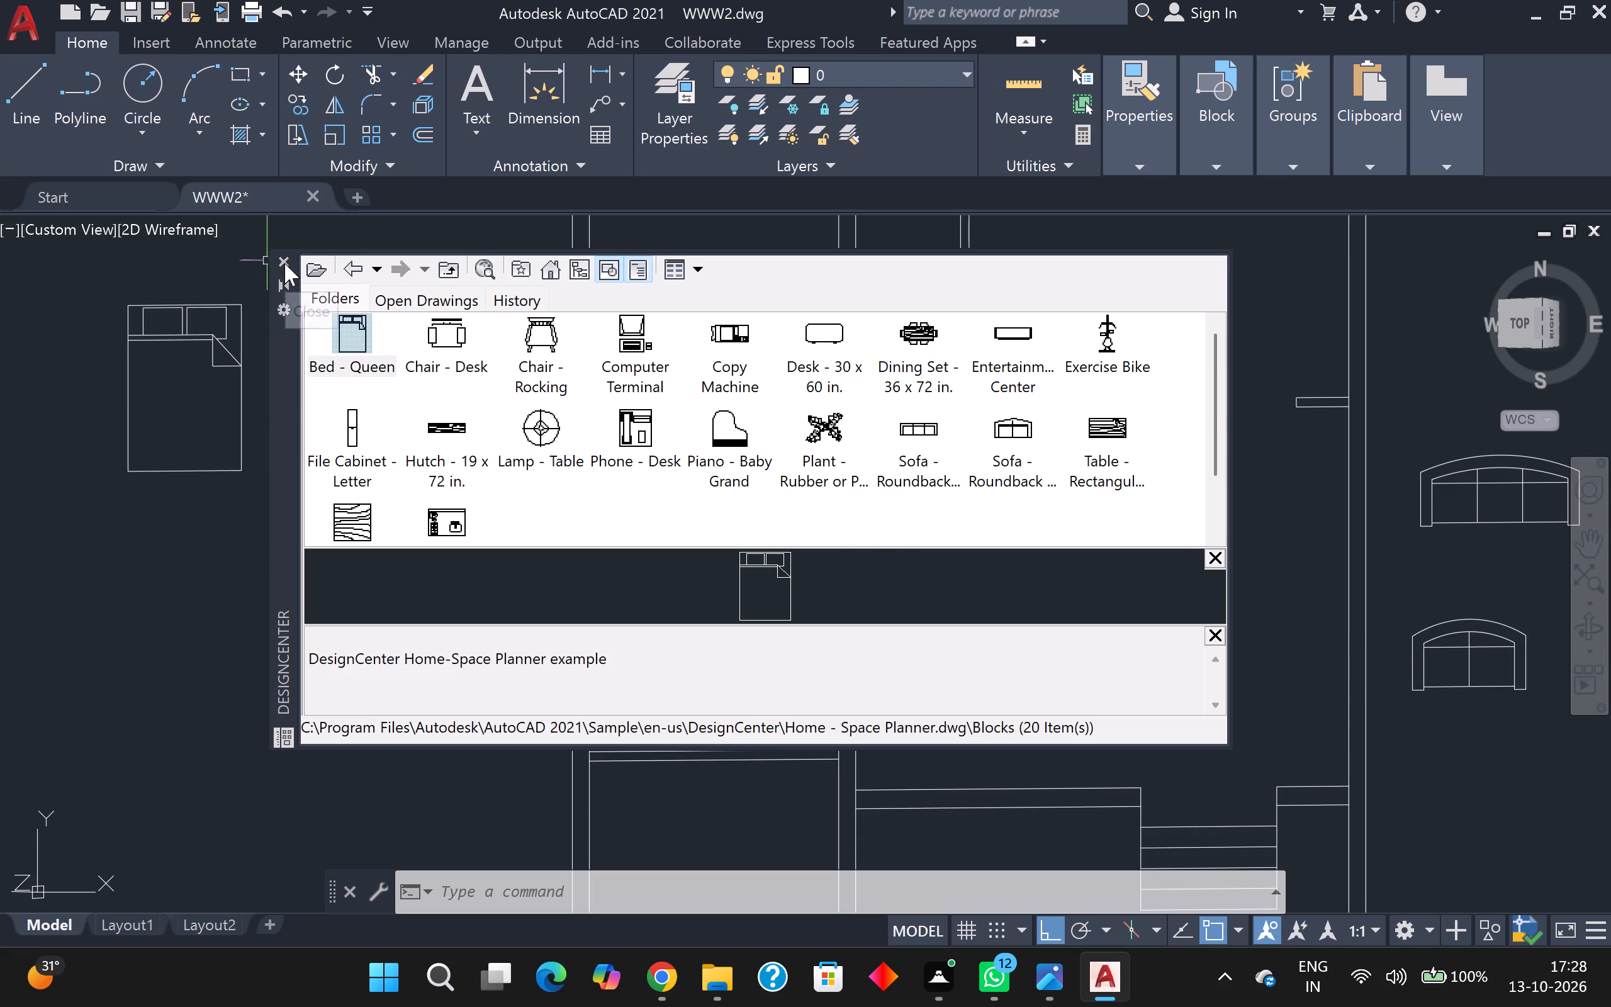
pyautogui.click(284, 263)
# Move the queen bed from outside the plan into the upper-left room near its top-left corner, with Ortho off.
pyautogui.scroll(-2, 284, 286)
pyautogui.click(254, 343)
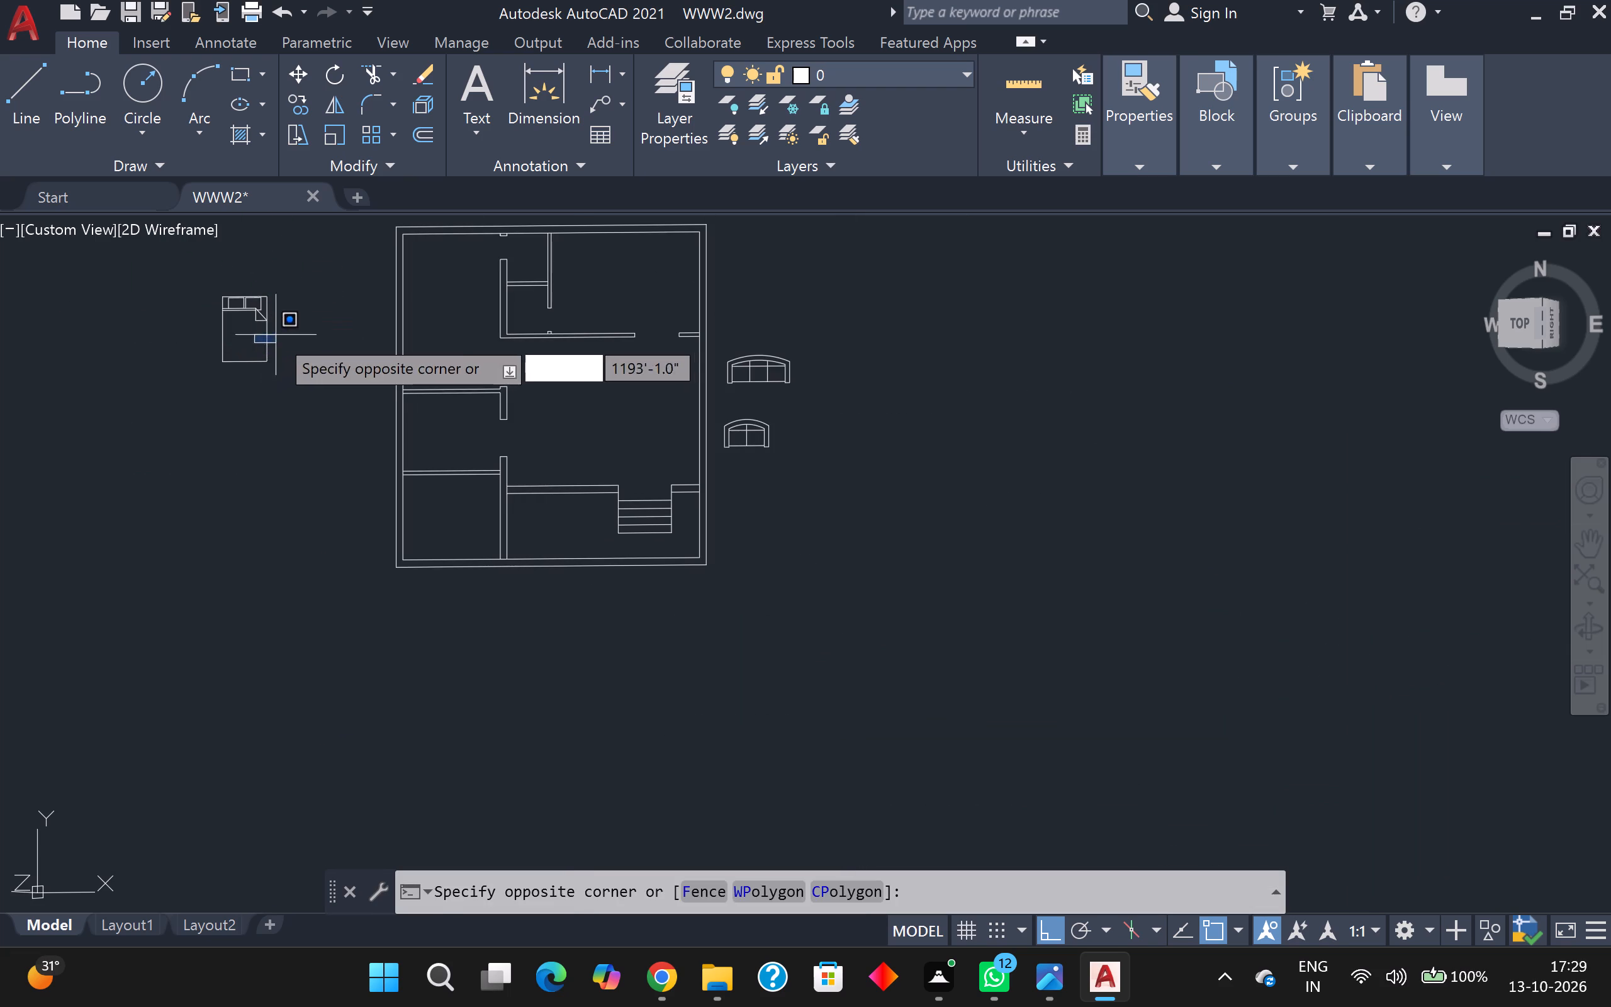
pyautogui.click(282, 334)
pyautogui.click(262, 329)
pyautogui.click(270, 329)
pyautogui.click(267, 327)
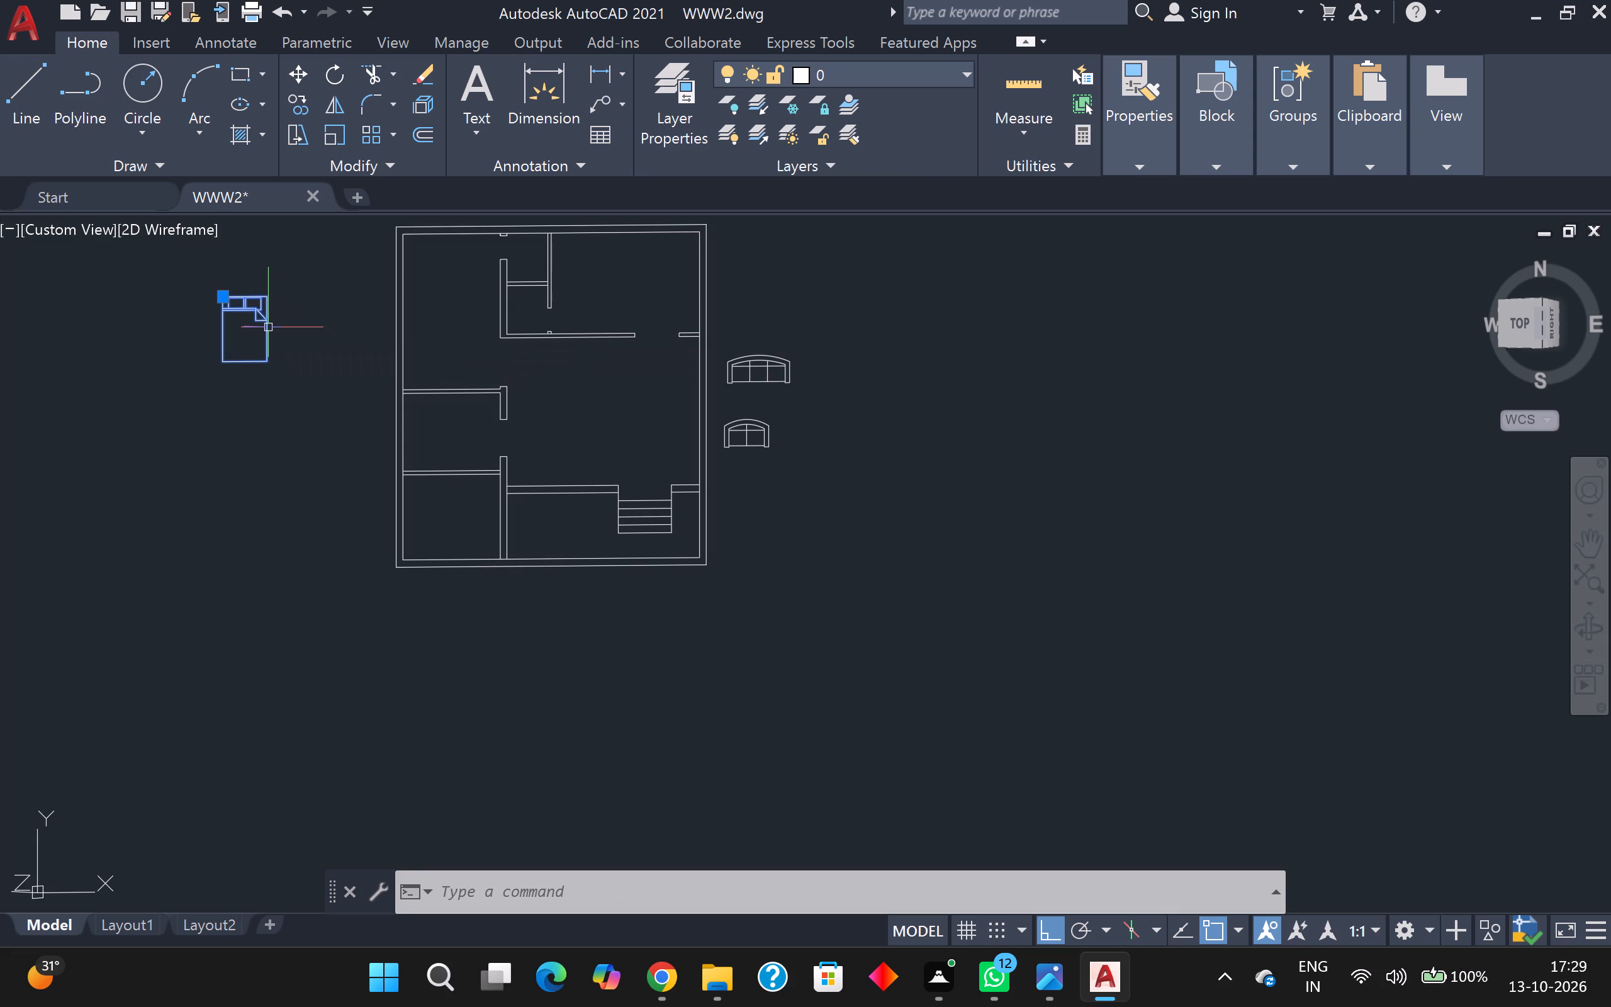
pyautogui.press('m')
pyautogui.press('Return')
pyautogui.click(249, 329)
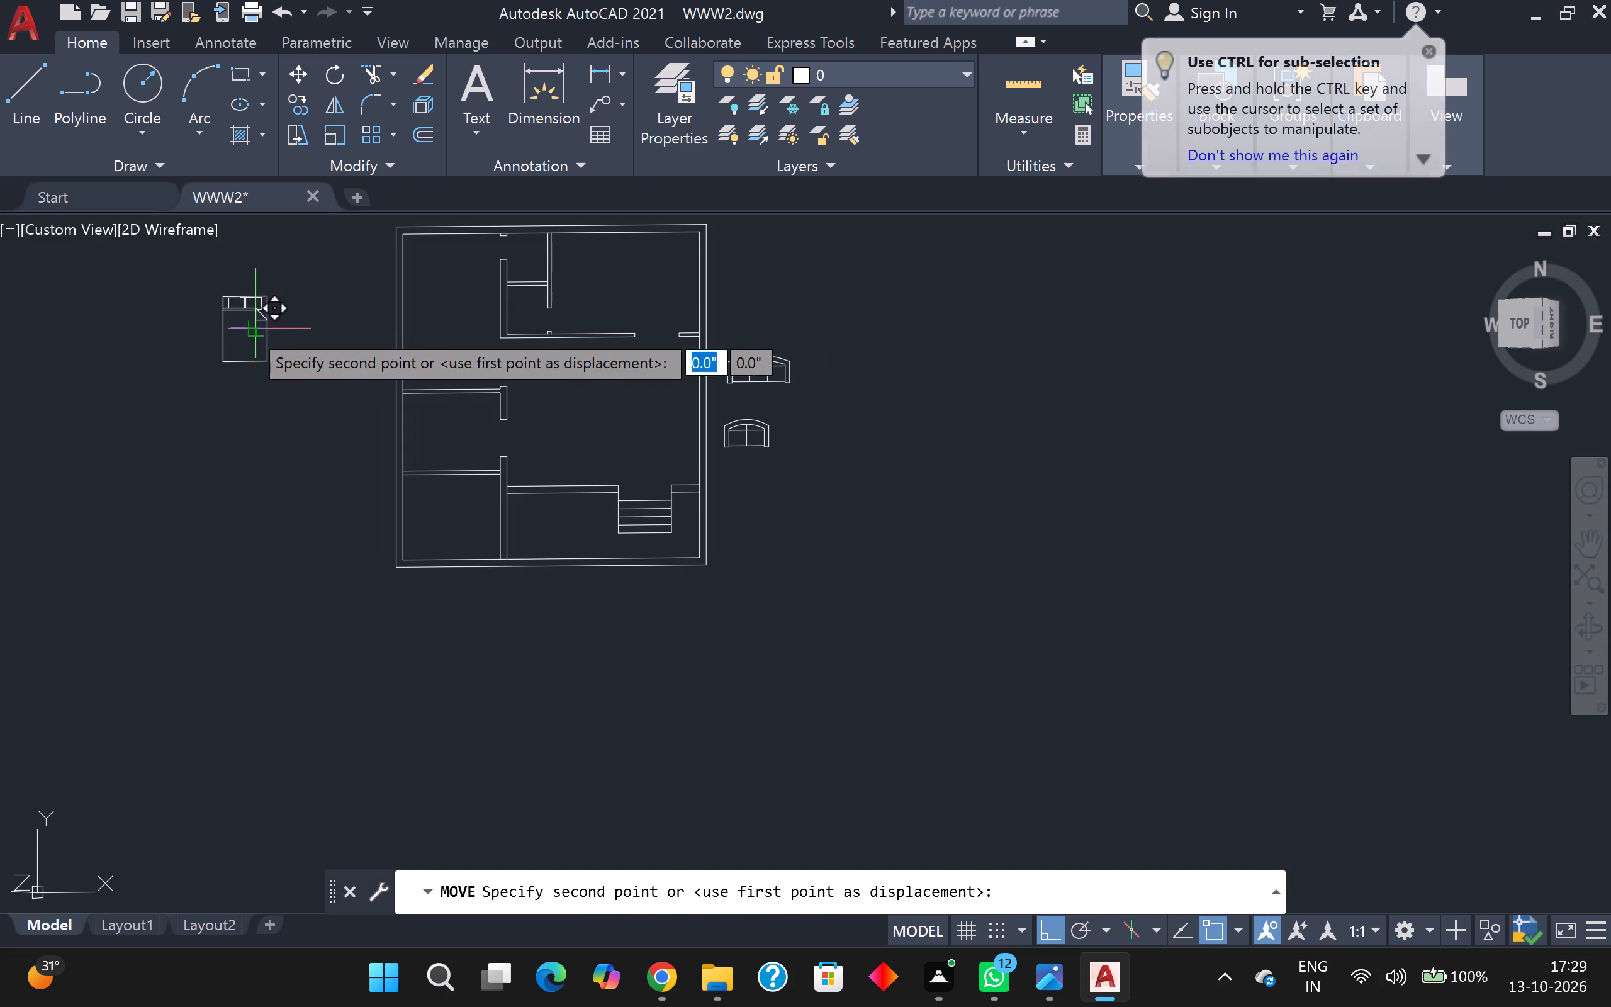
pyautogui.scroll(1, 413, 315)
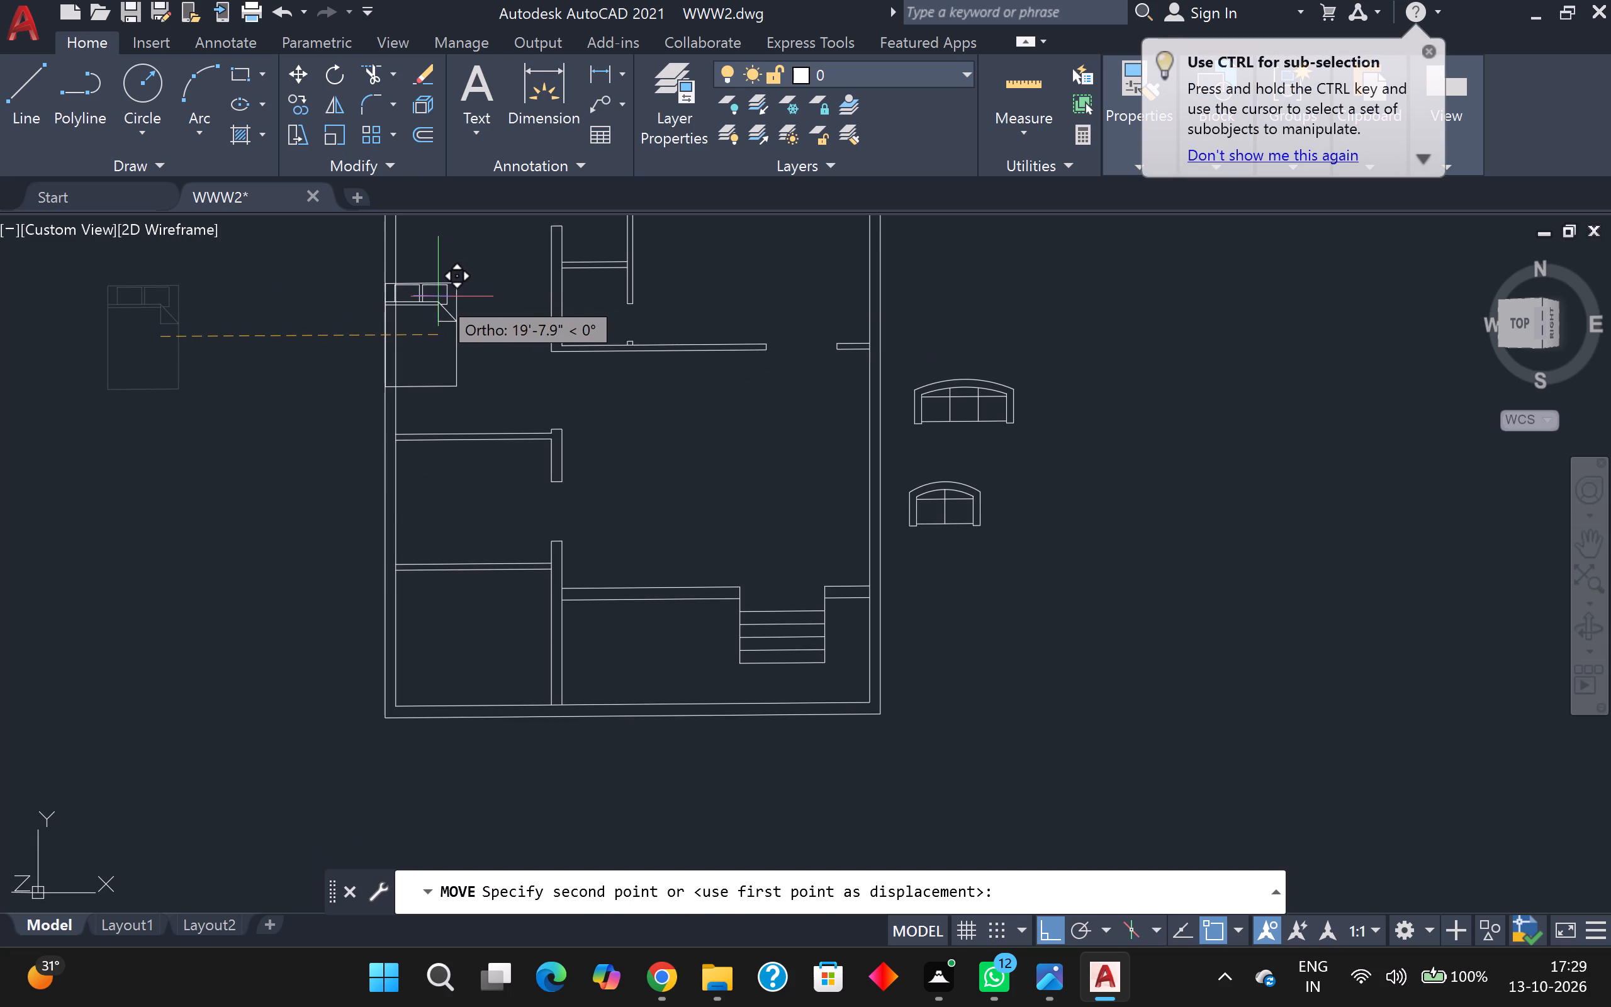
pyautogui.press('F8')
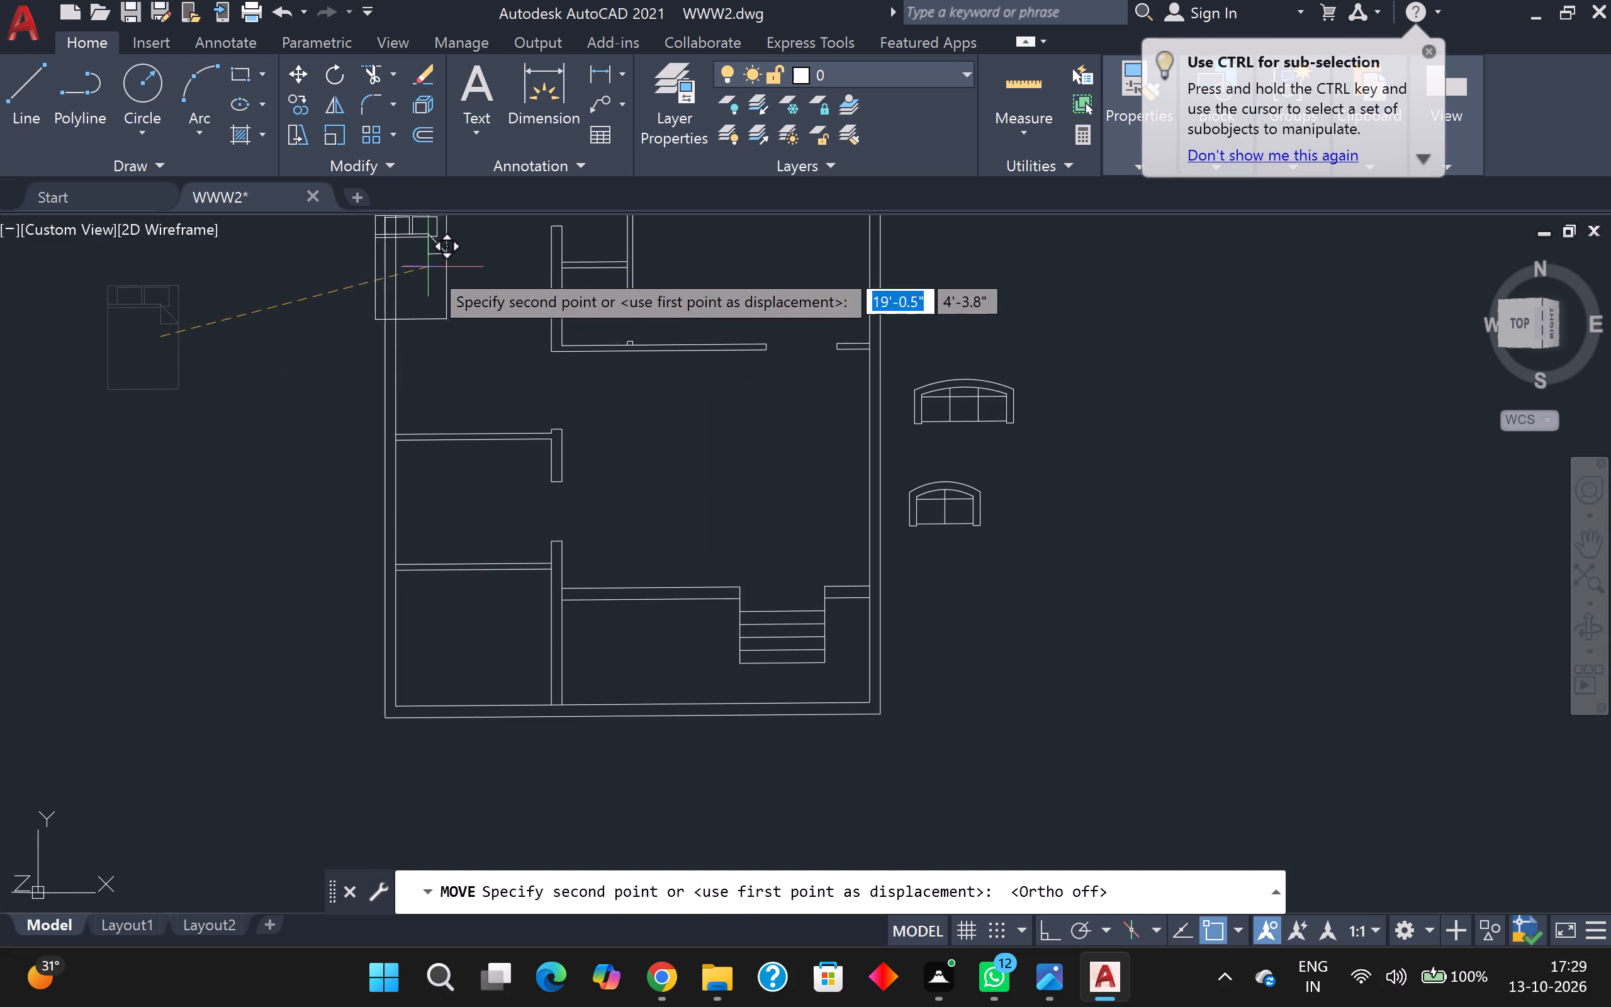
pyautogui.scroll(-1, 430, 268)
pyautogui.moveTo(433, 269); pyautogui.dragTo(431, 352, button='middle')
pyautogui.scroll(1, 457, 345)
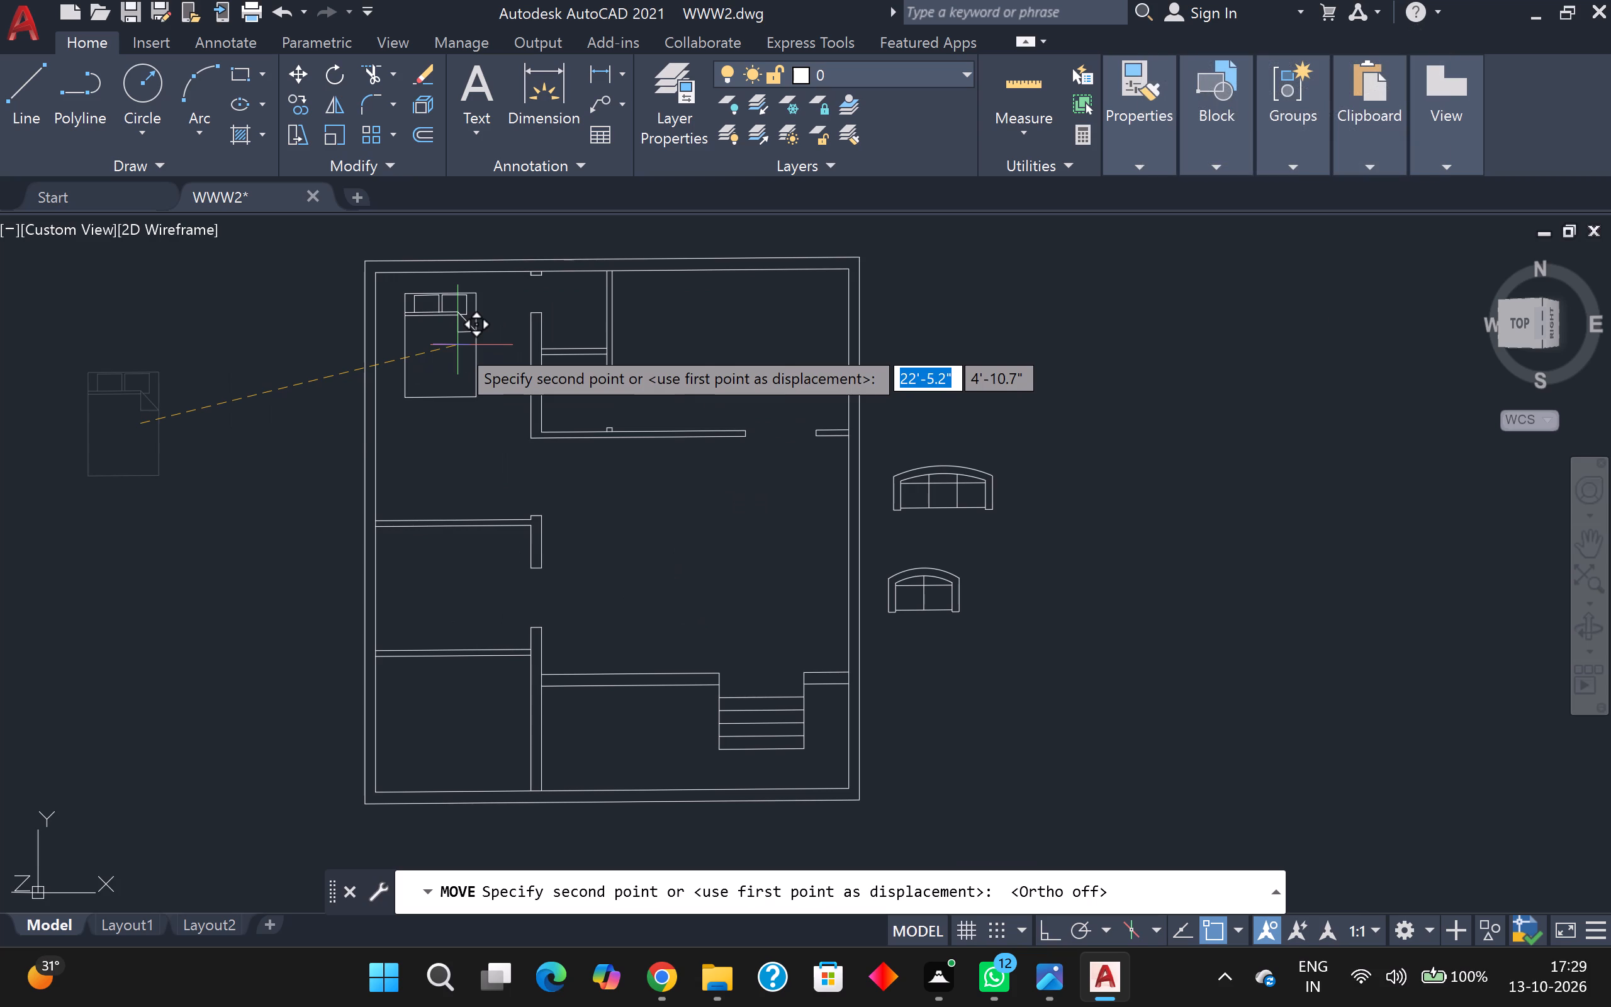
pyautogui.click(442, 337)
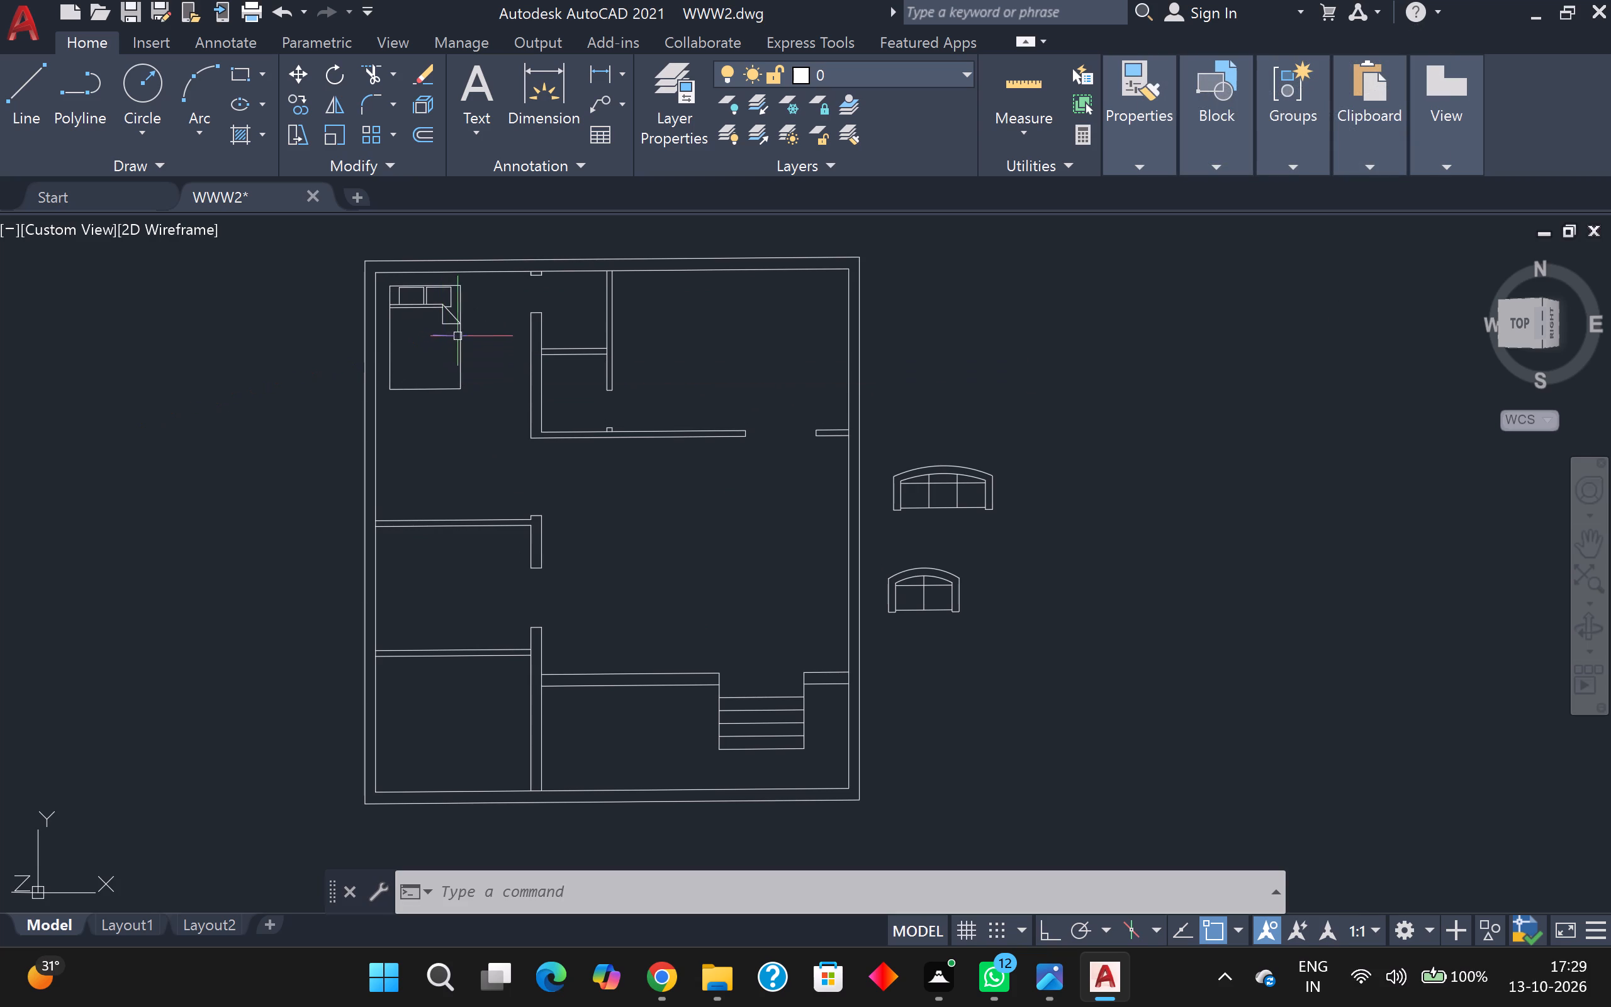
# Copy the queen bed into the upper-right room, with its headboard near the top wall and close to the left partition.
pyautogui.click(460, 335)
pyautogui.press('c')
pyautogui.press('o')
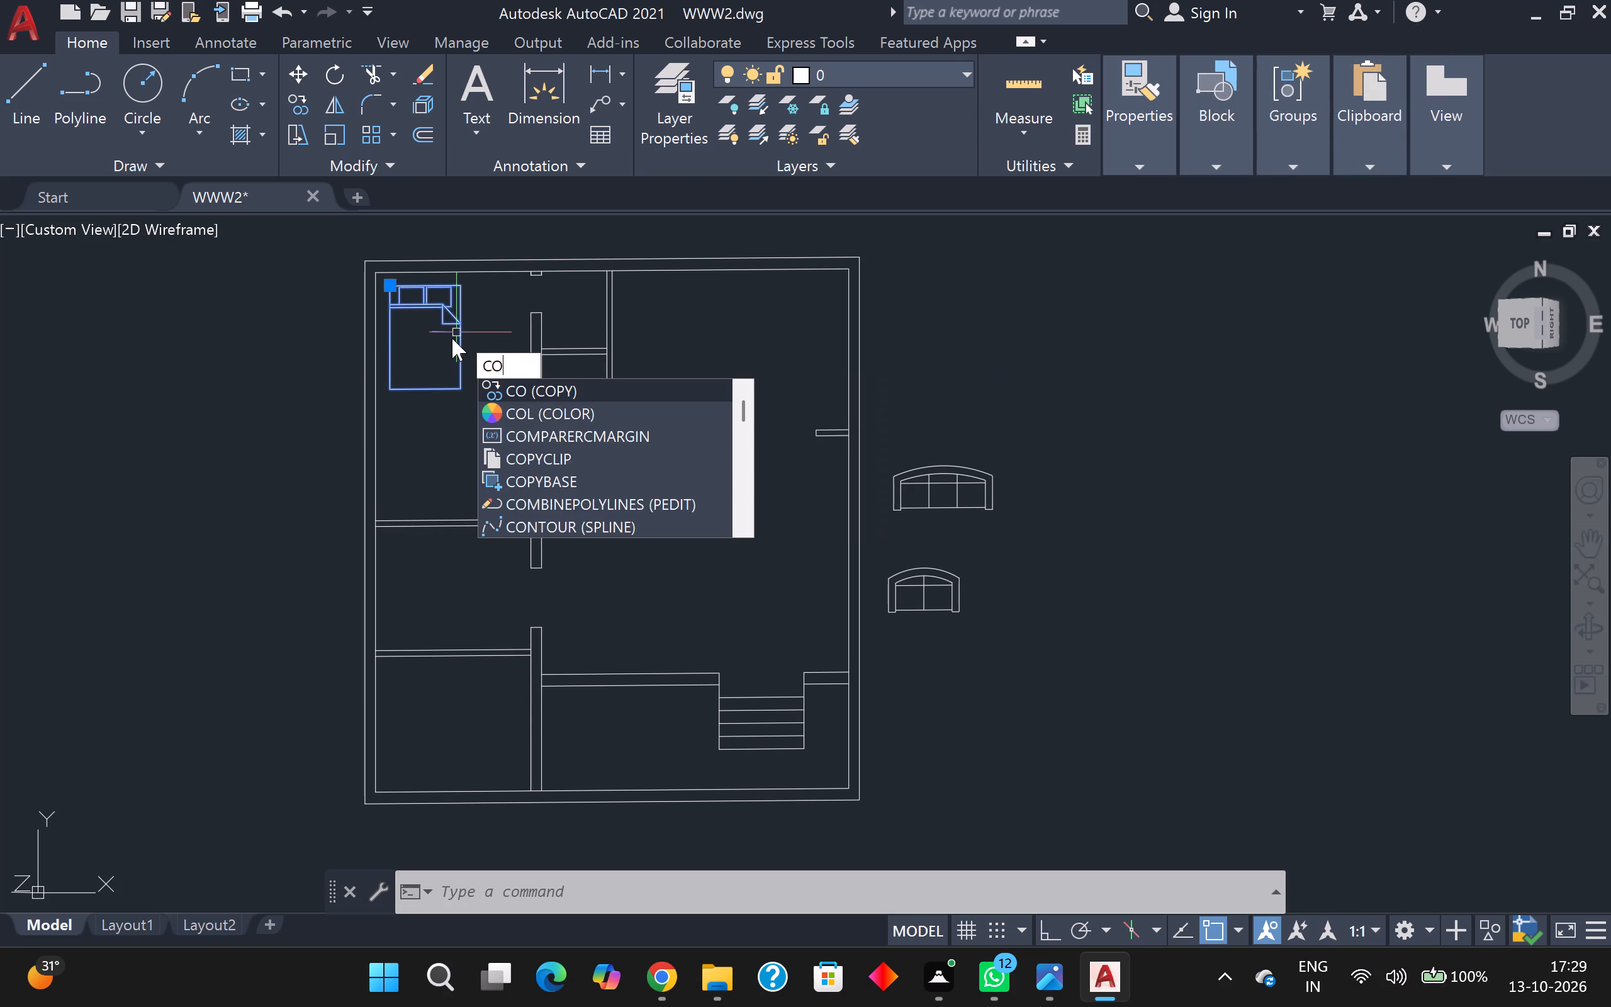
pyautogui.press('Return')
pyautogui.click(456, 339)
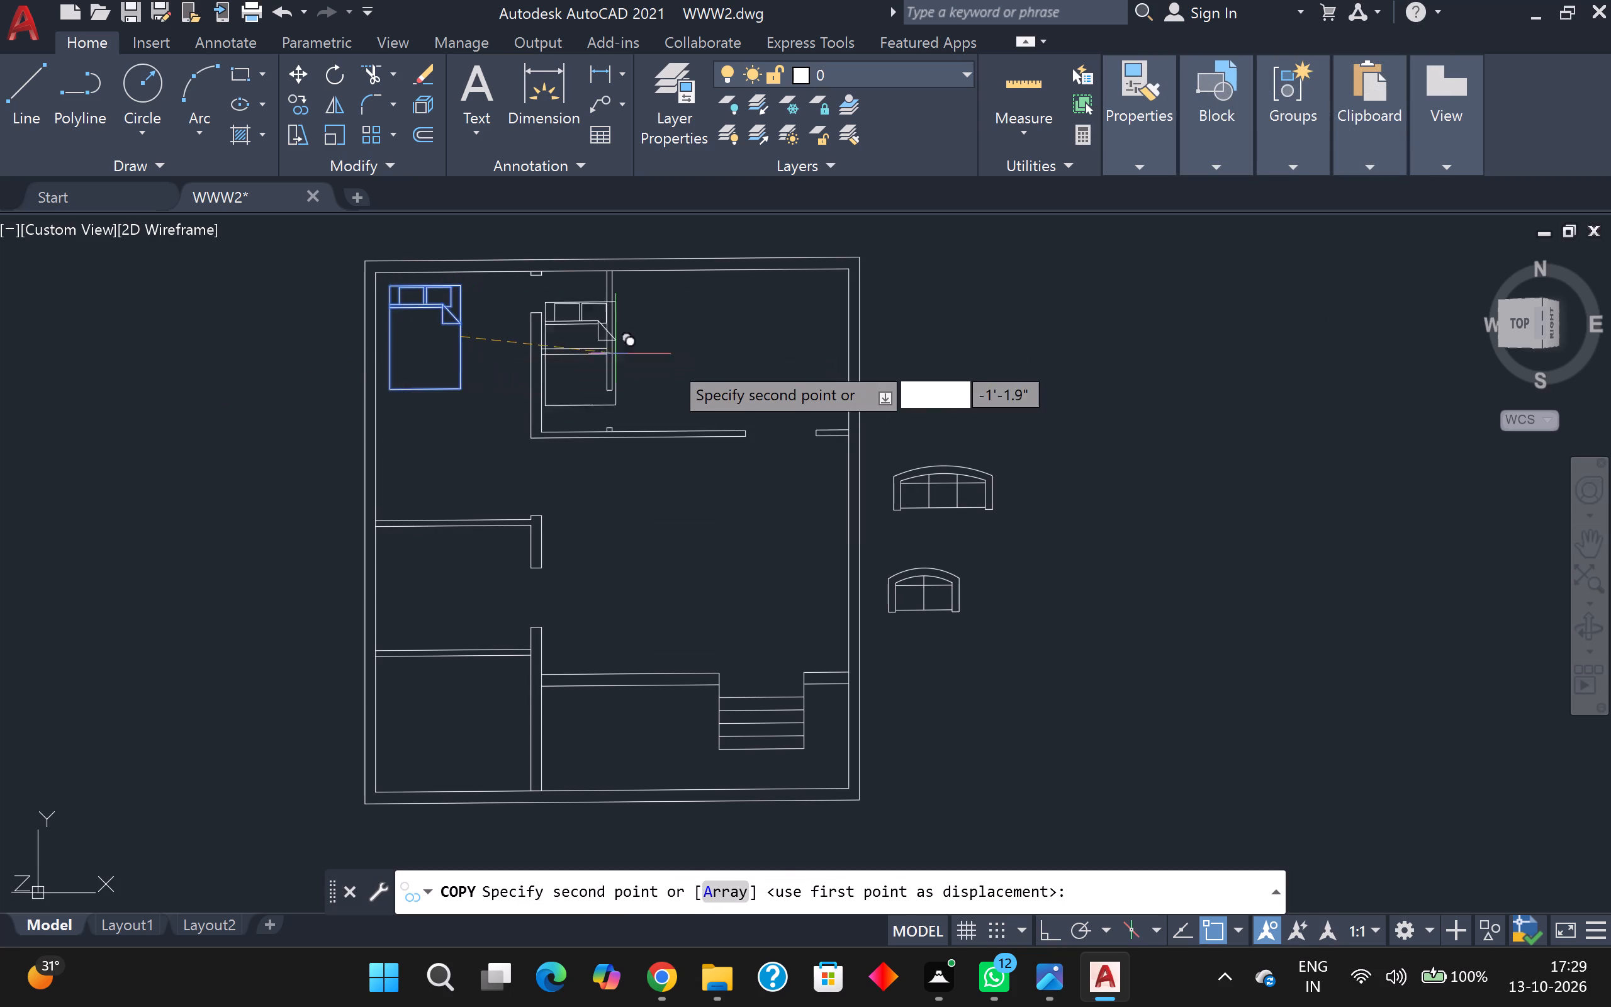
pyautogui.scroll(2, 695, 361)
pyautogui.scroll(-1, 709, 347)
pyautogui.moveTo(709, 341); pyautogui.dragTo(709, 429, button='middle')
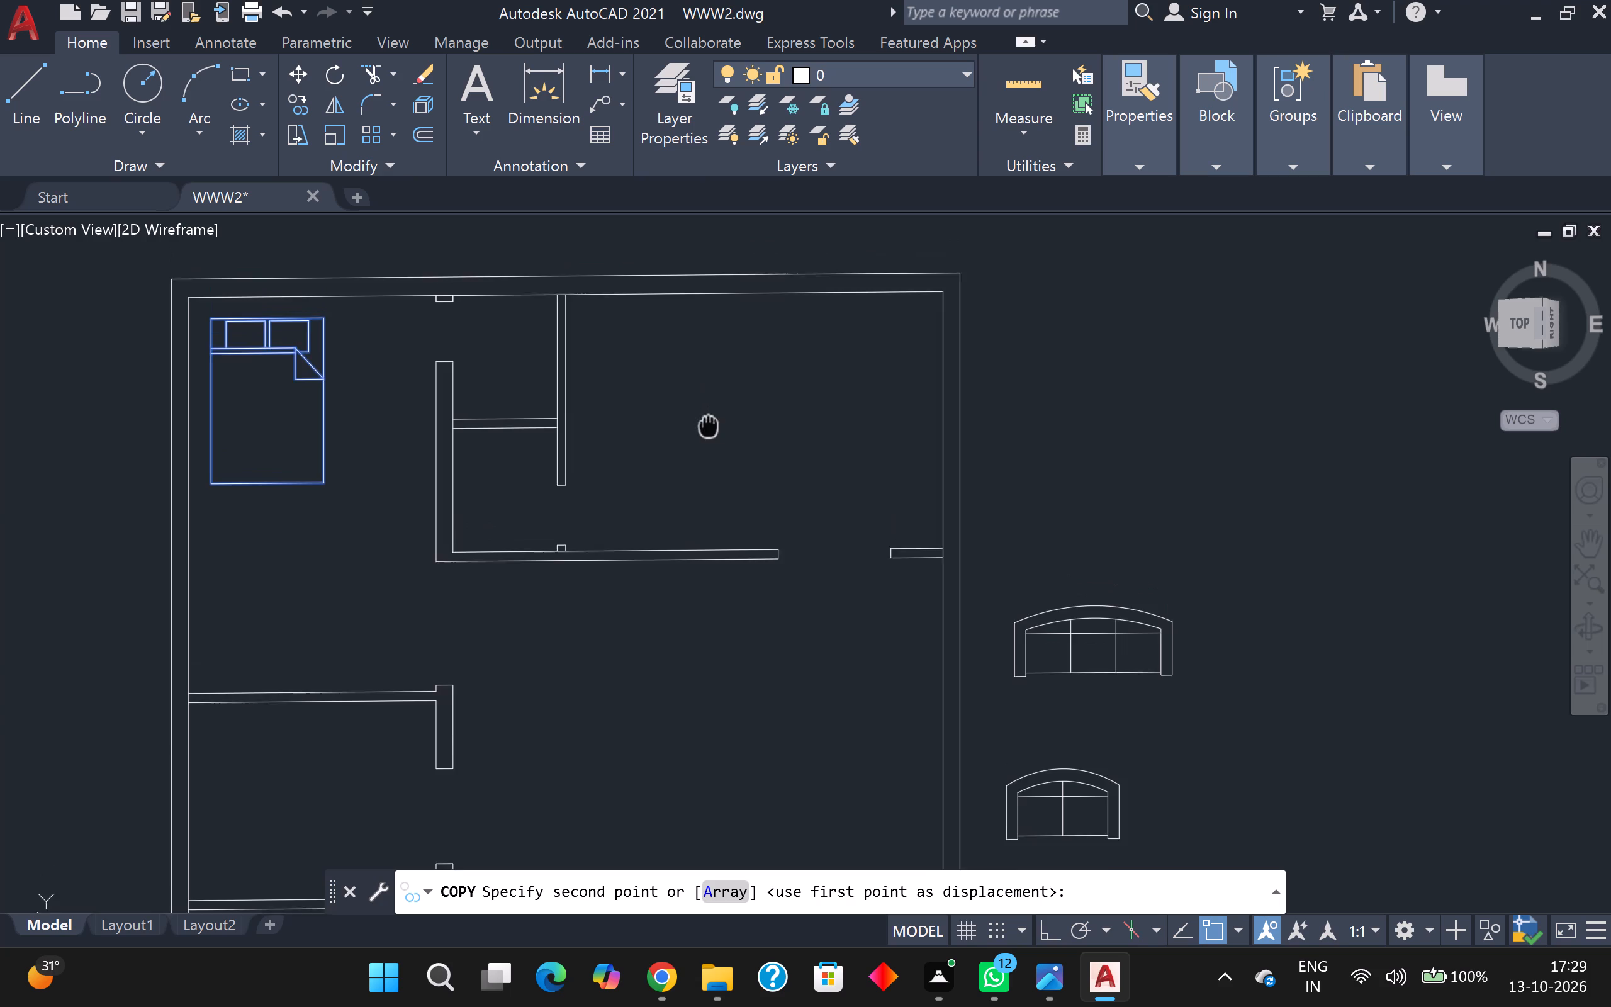
pyautogui.moveTo(709, 429); pyautogui.dragTo(709, 486, button='middle')
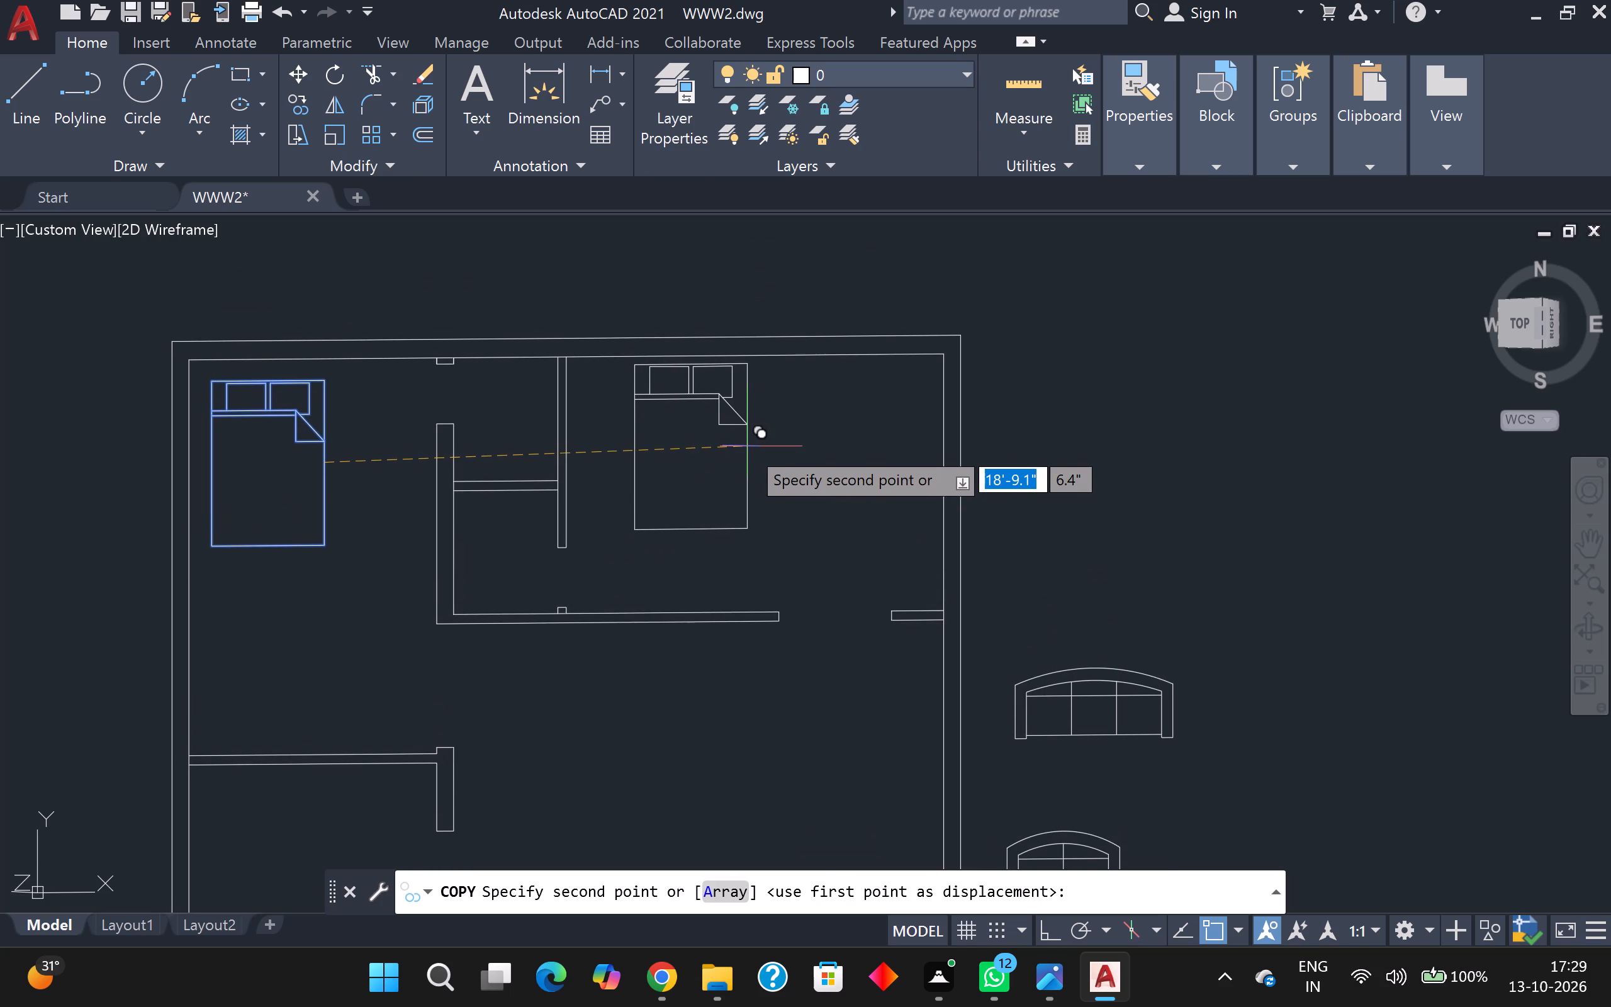
pyautogui.click(741, 447)
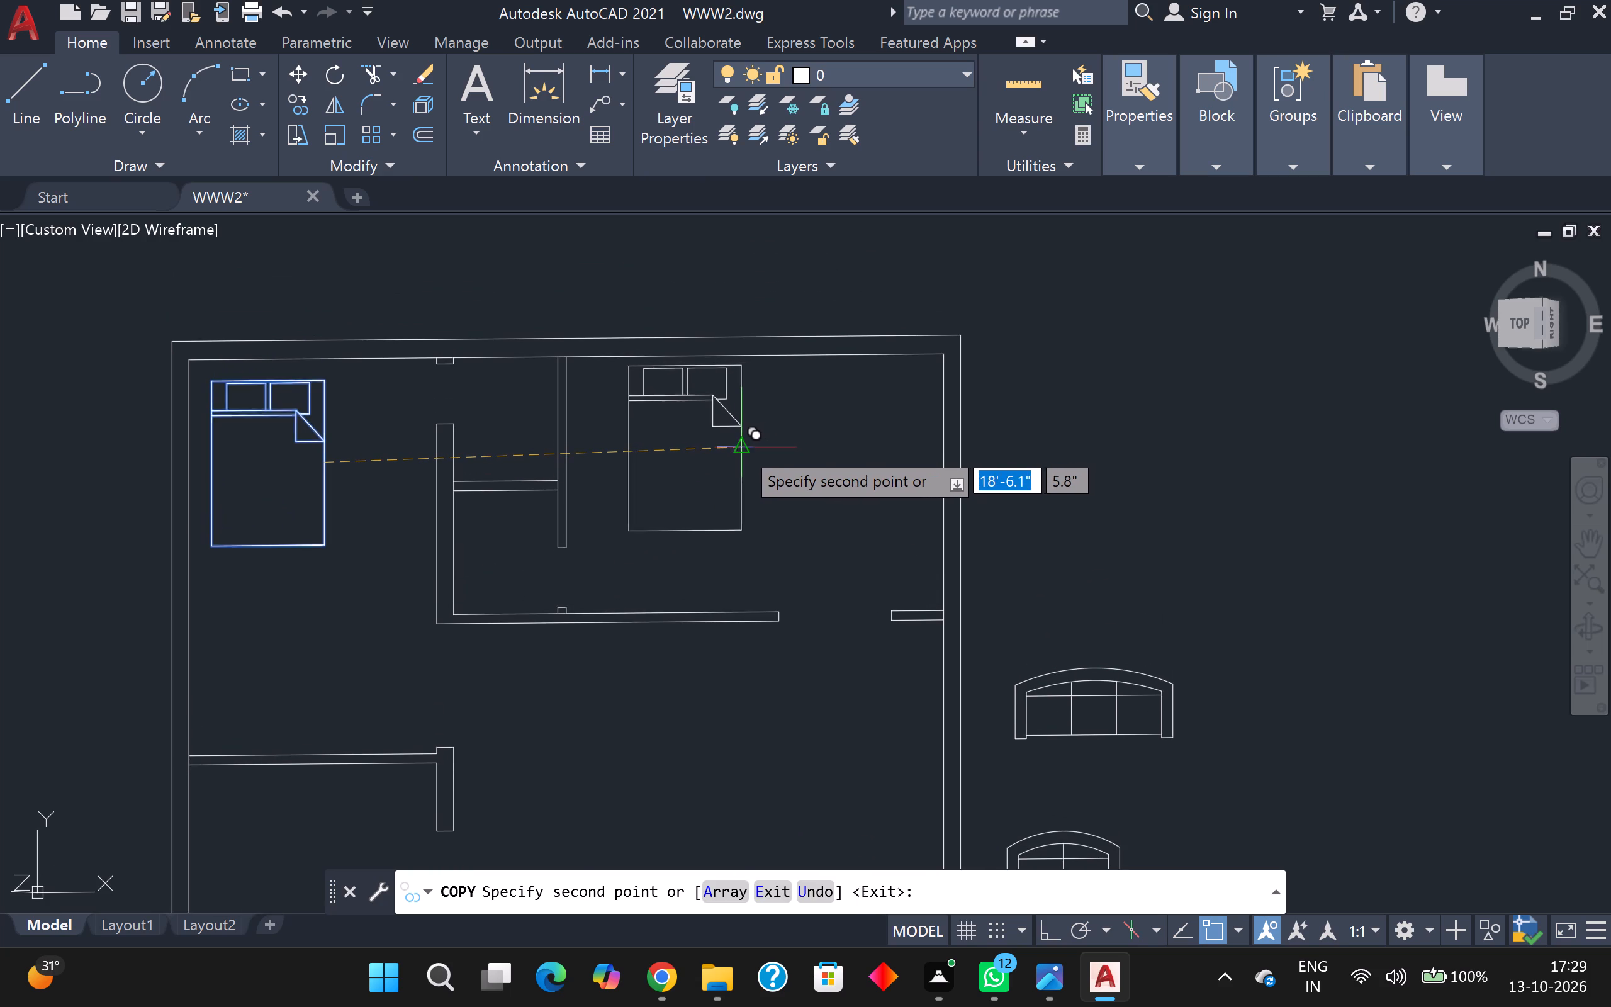
pyautogui.scroll(-1, 799, 449)
pyautogui.press('Escape')
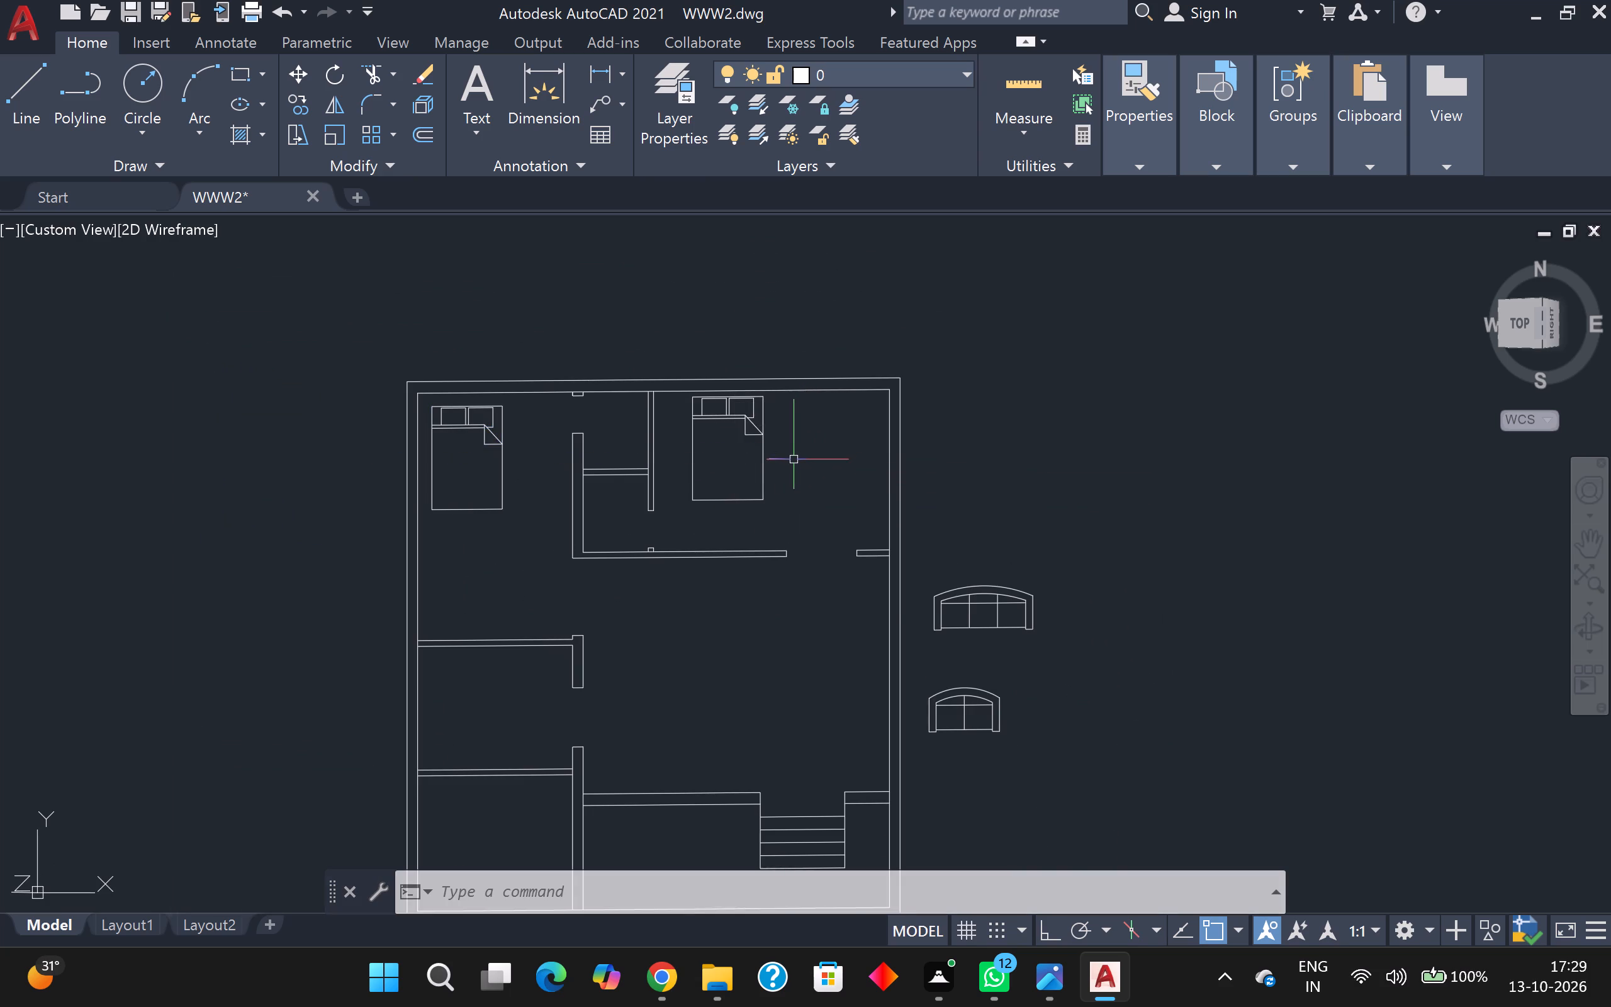
# Move the three-seat sofa from outside the right wall into the central hall, just below the upper-right room's doorway.
pyautogui.scroll(-1, 794, 459)
pyautogui.moveTo(792, 460); pyautogui.dragTo(792, 395, button='middle')
pyautogui.click(899, 481)
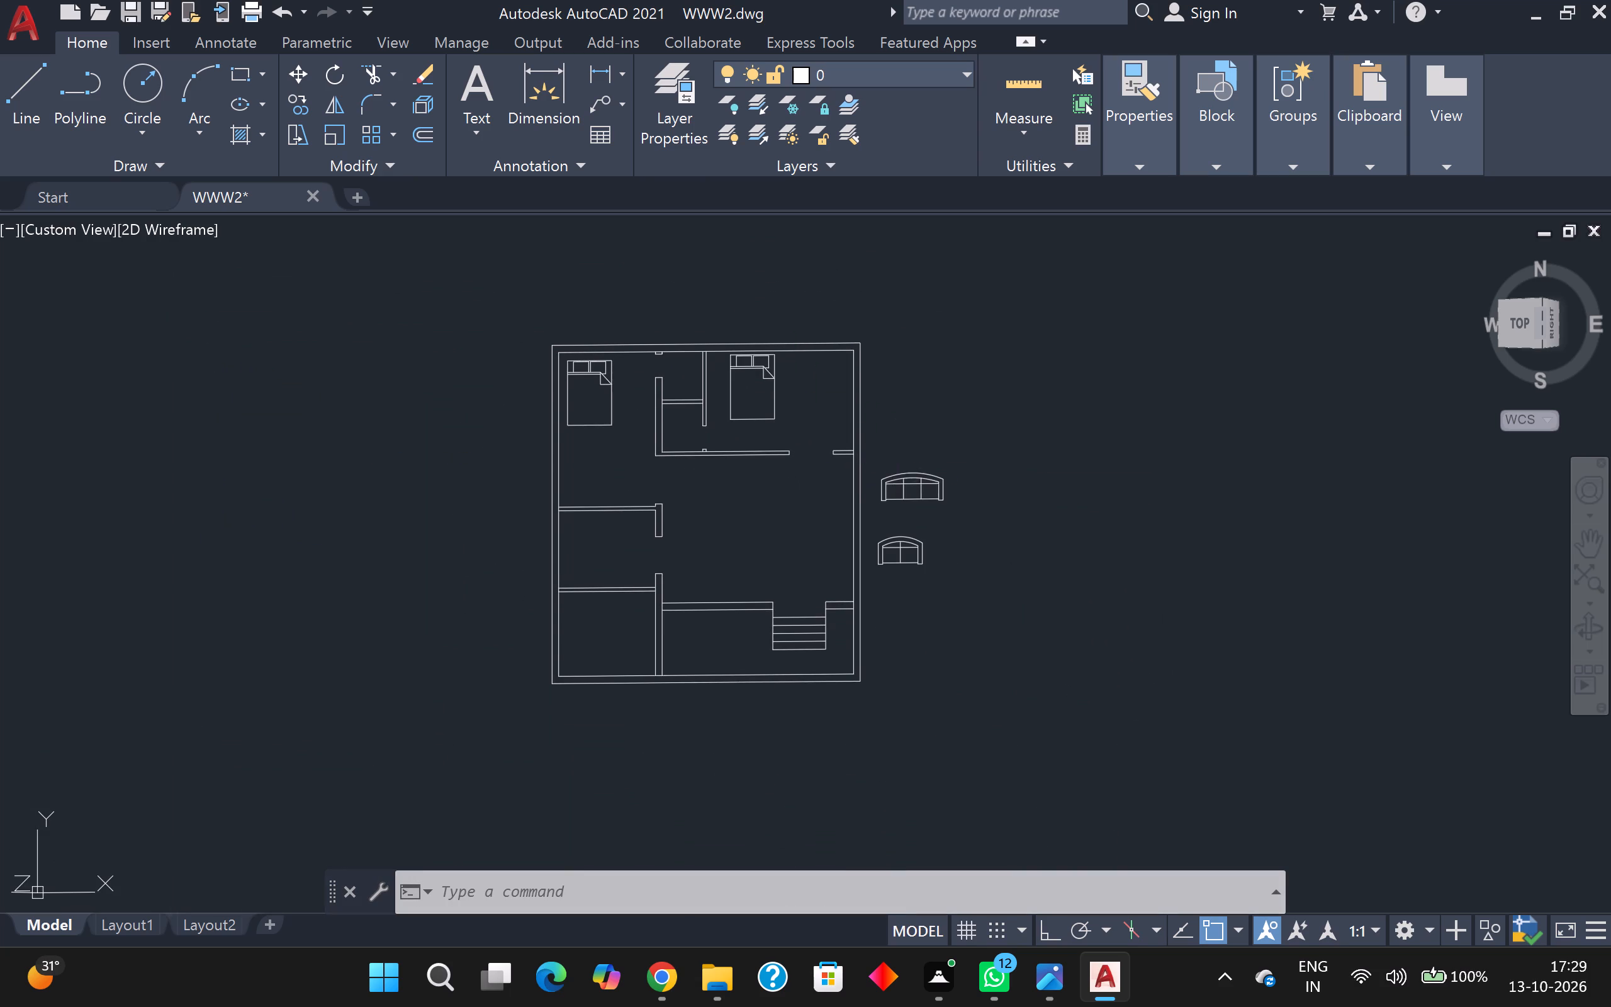
pyautogui.press('m')
pyautogui.press('Return')
pyautogui.click(907, 488)
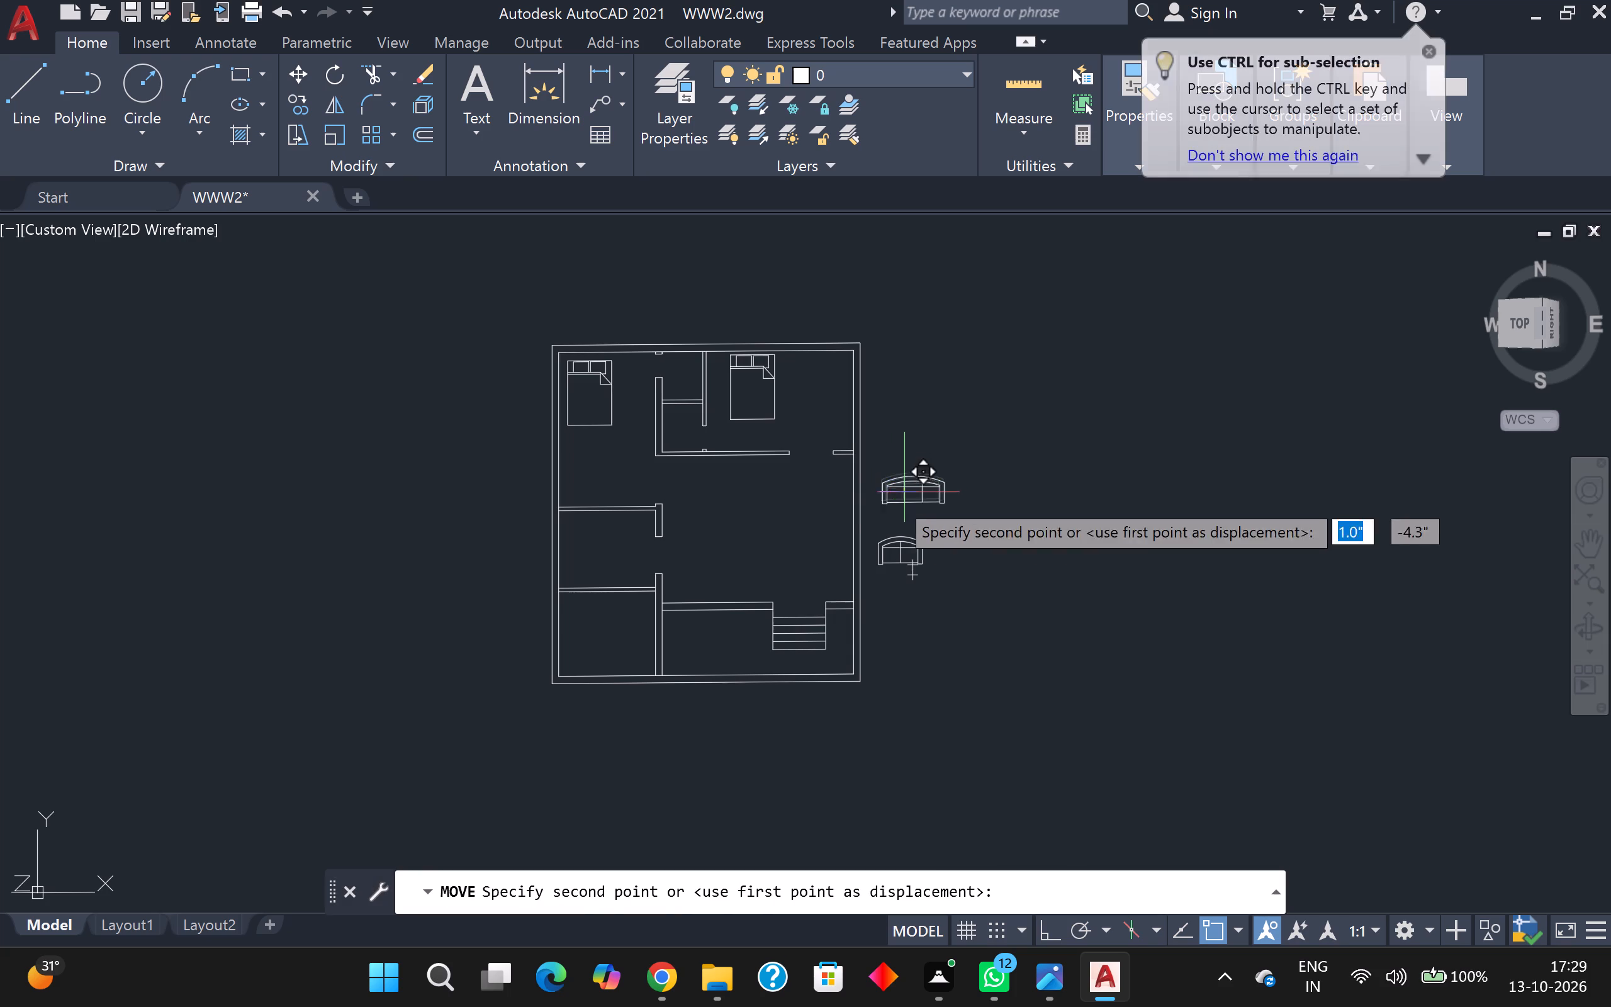
pyautogui.scroll(1, 794, 500)
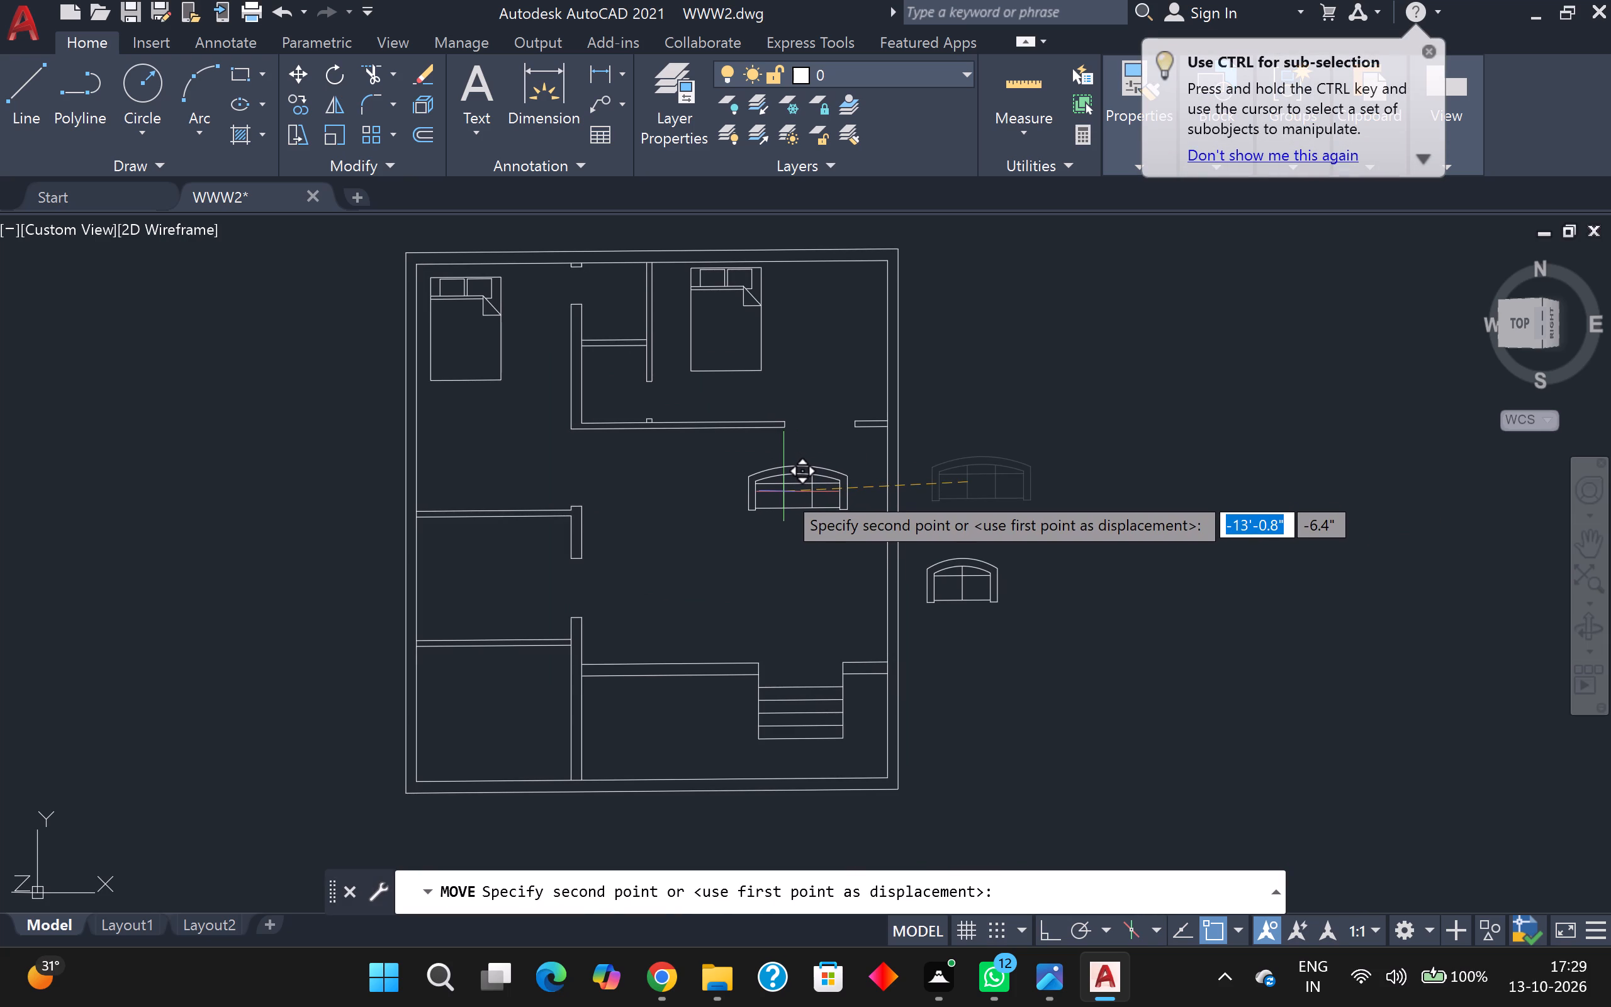
pyautogui.click(789, 493)
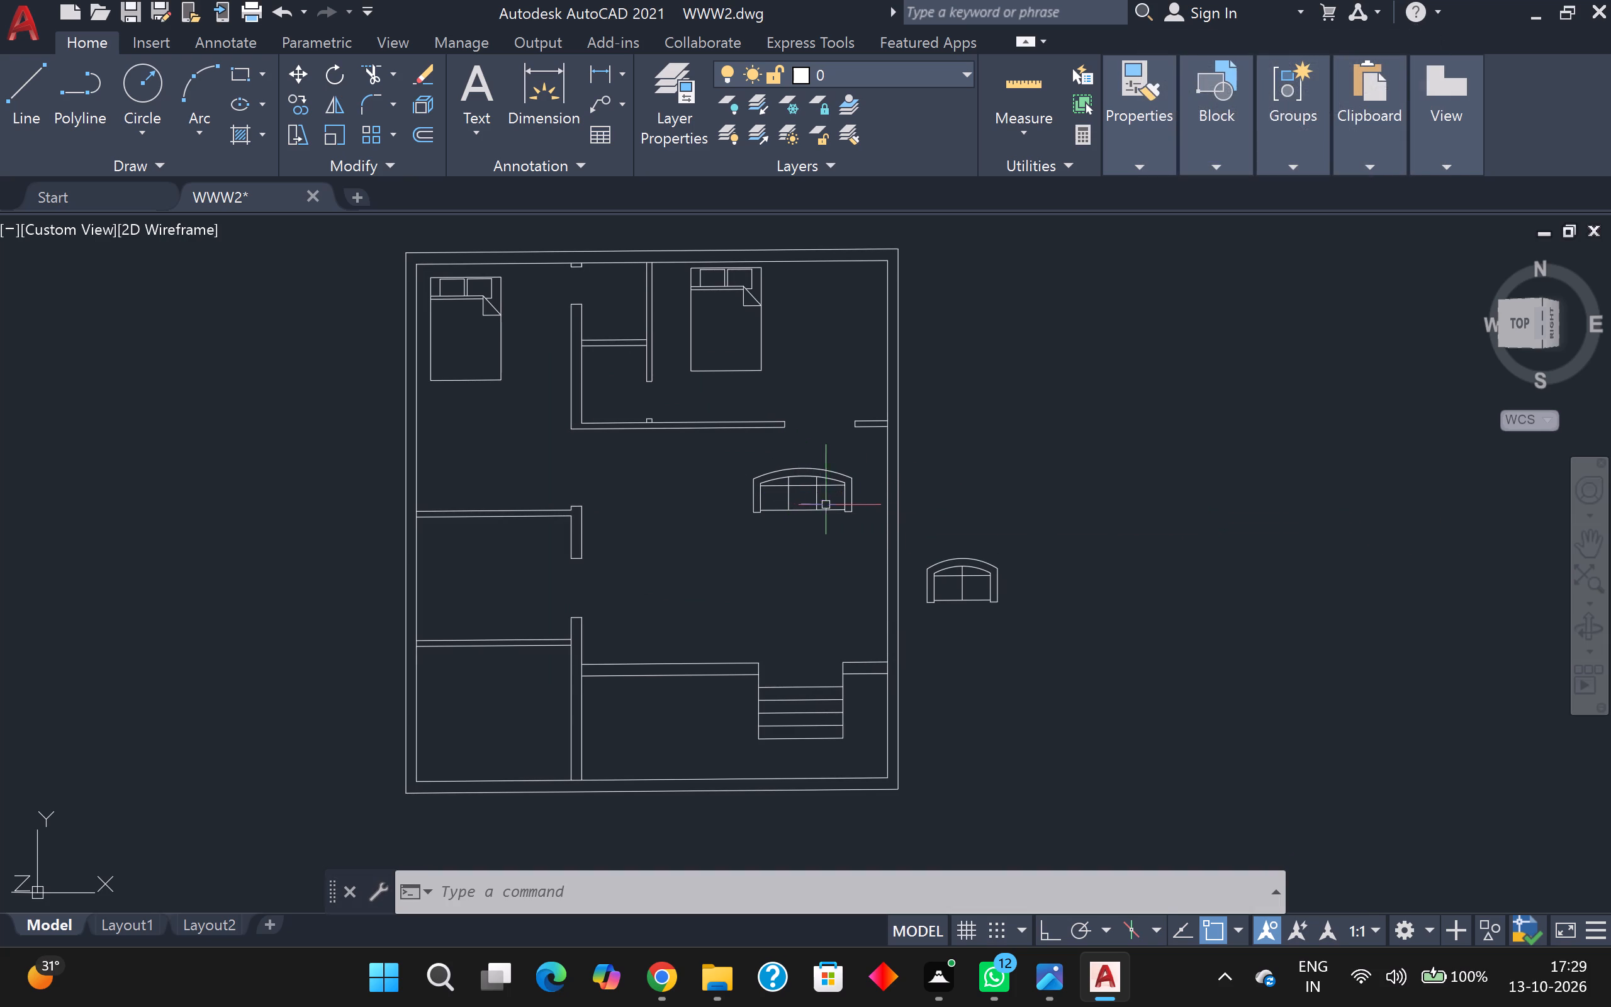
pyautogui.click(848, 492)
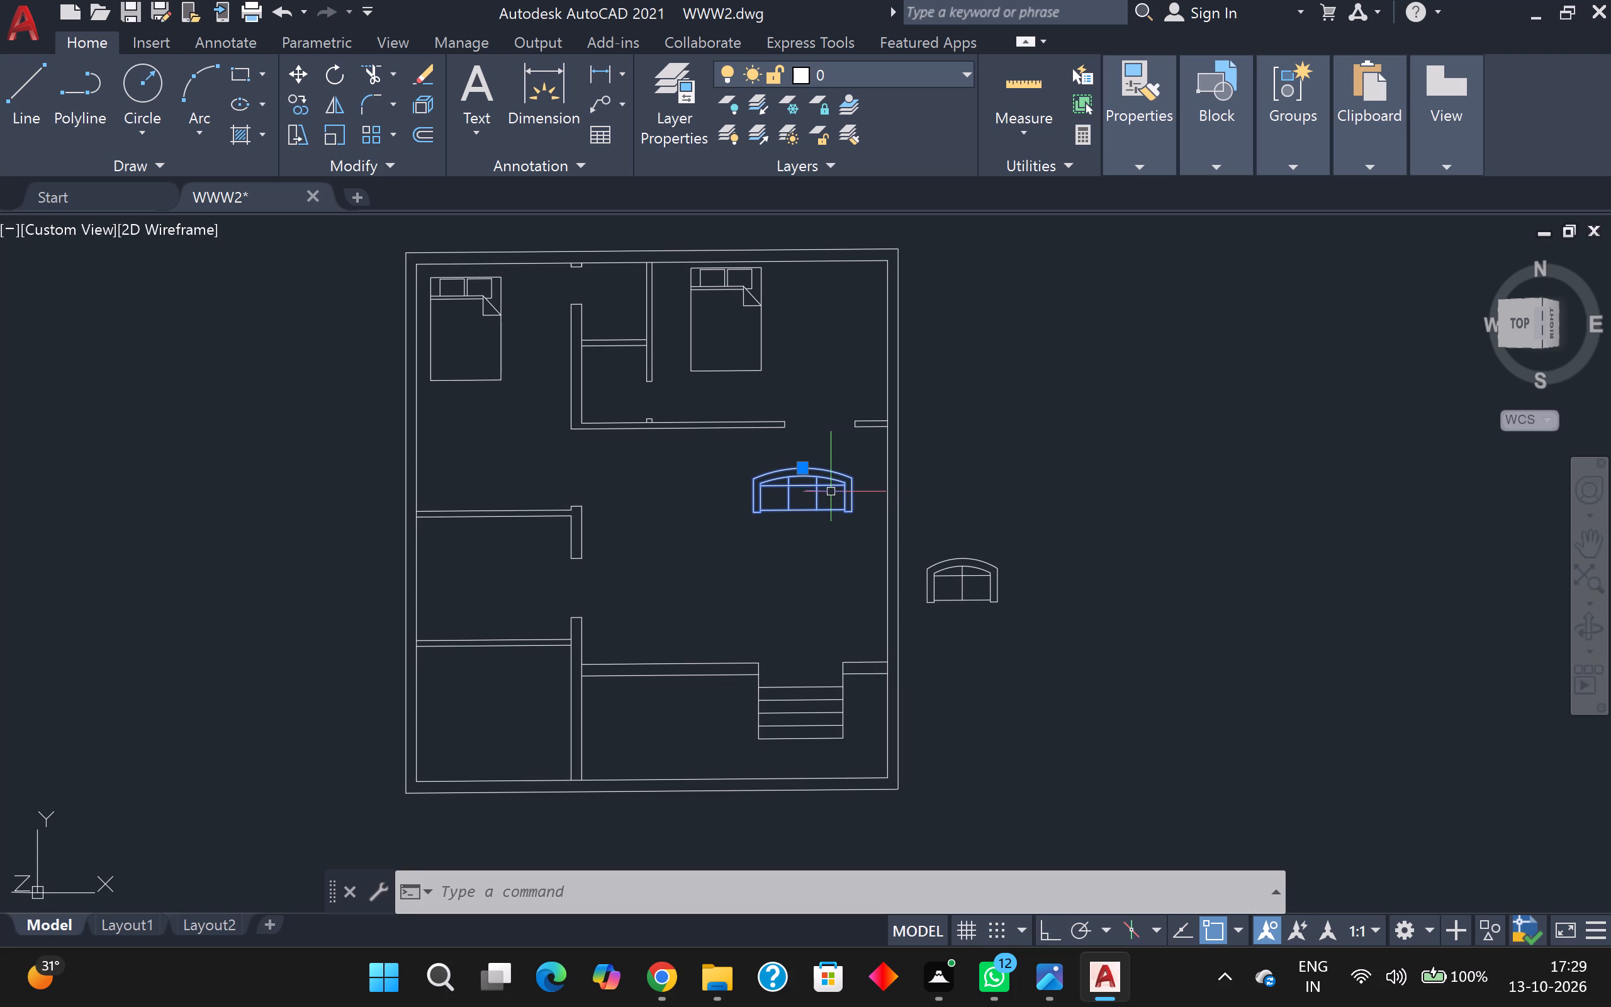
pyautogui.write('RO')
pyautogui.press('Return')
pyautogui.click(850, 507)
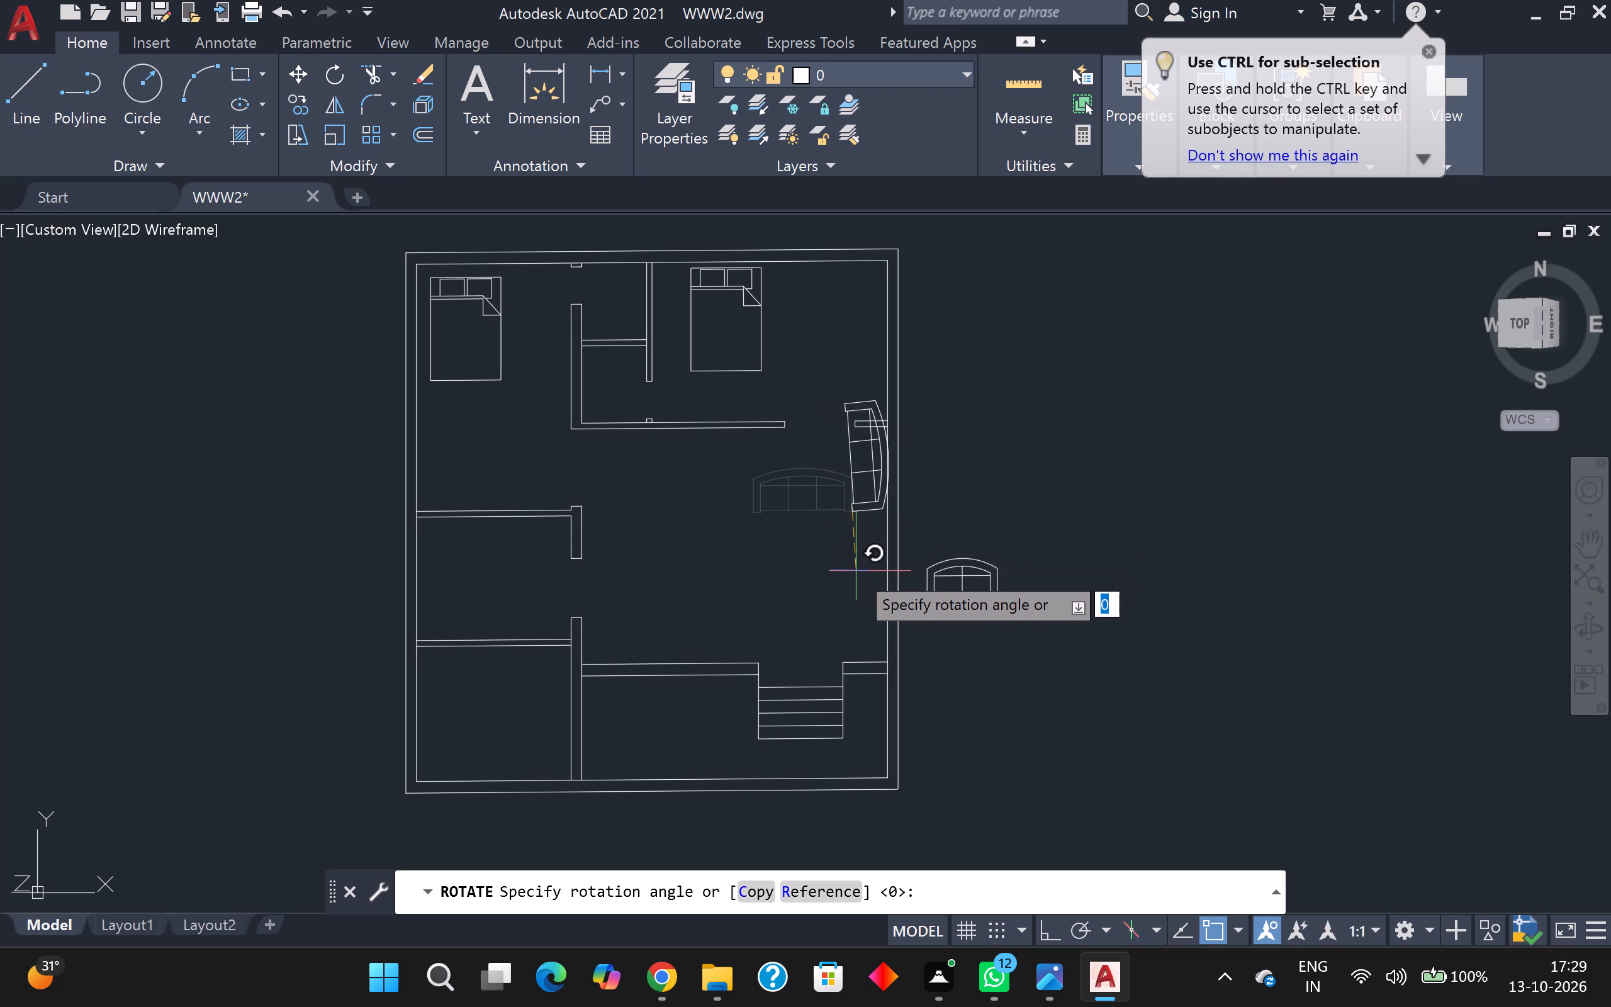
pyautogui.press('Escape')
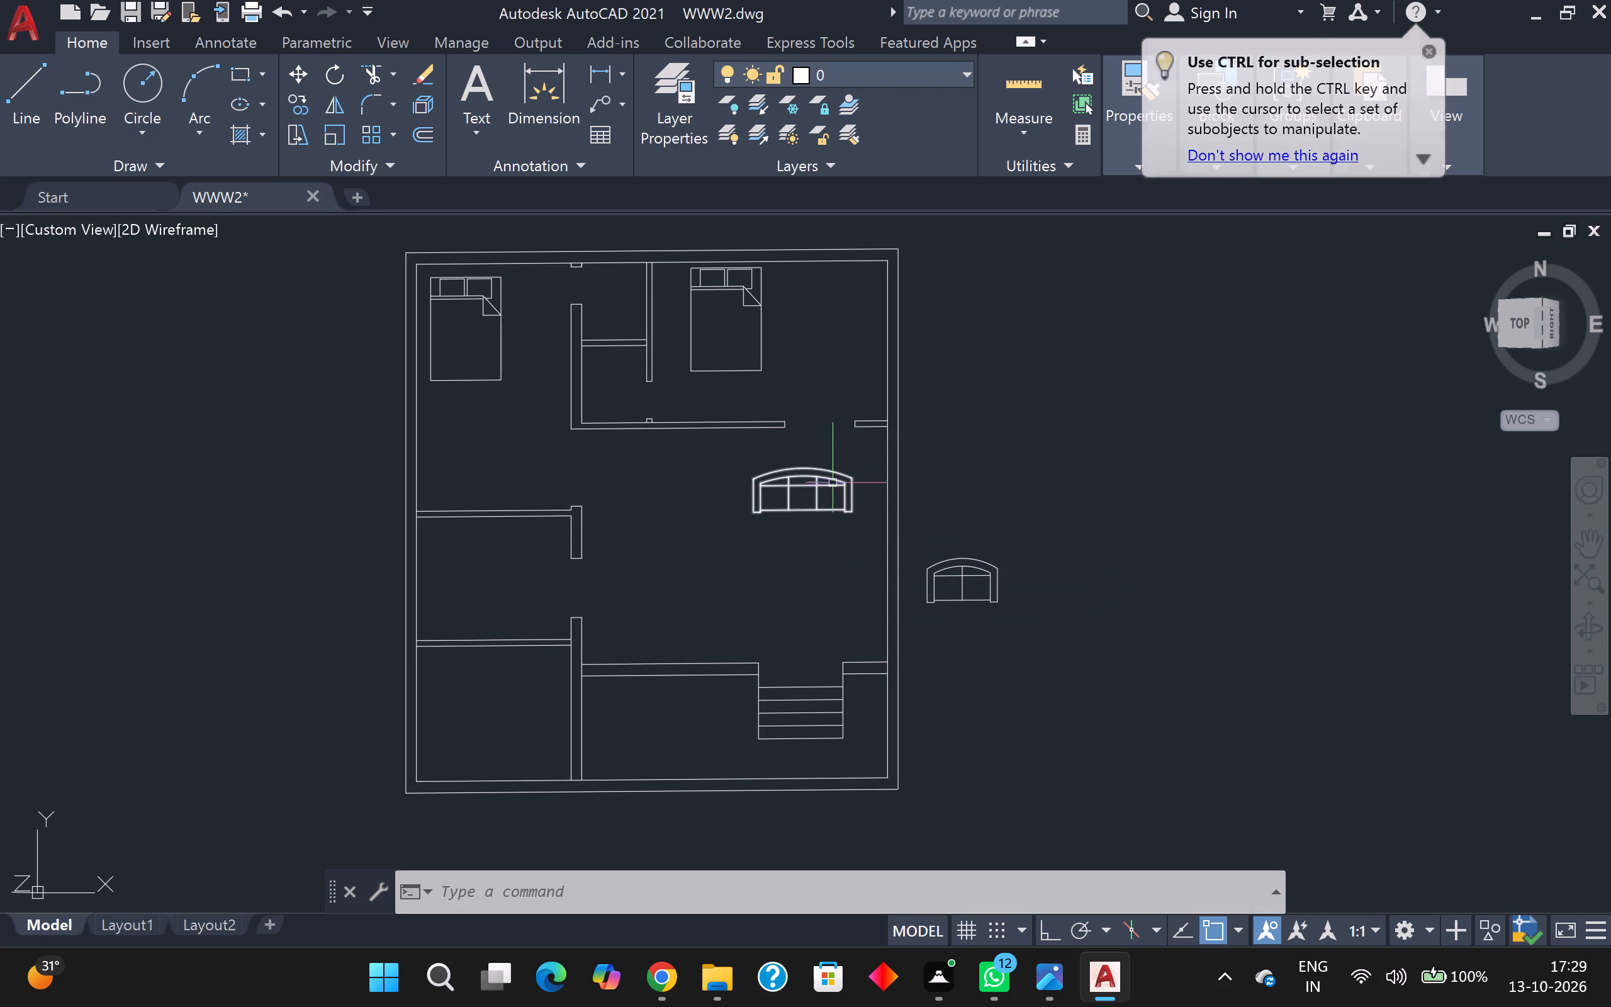
# Rotate the three-seat sofa 270° about its lower-right corner so that its back faces the plan's right wall.
pyautogui.click(833, 472)
pyautogui.press('r')
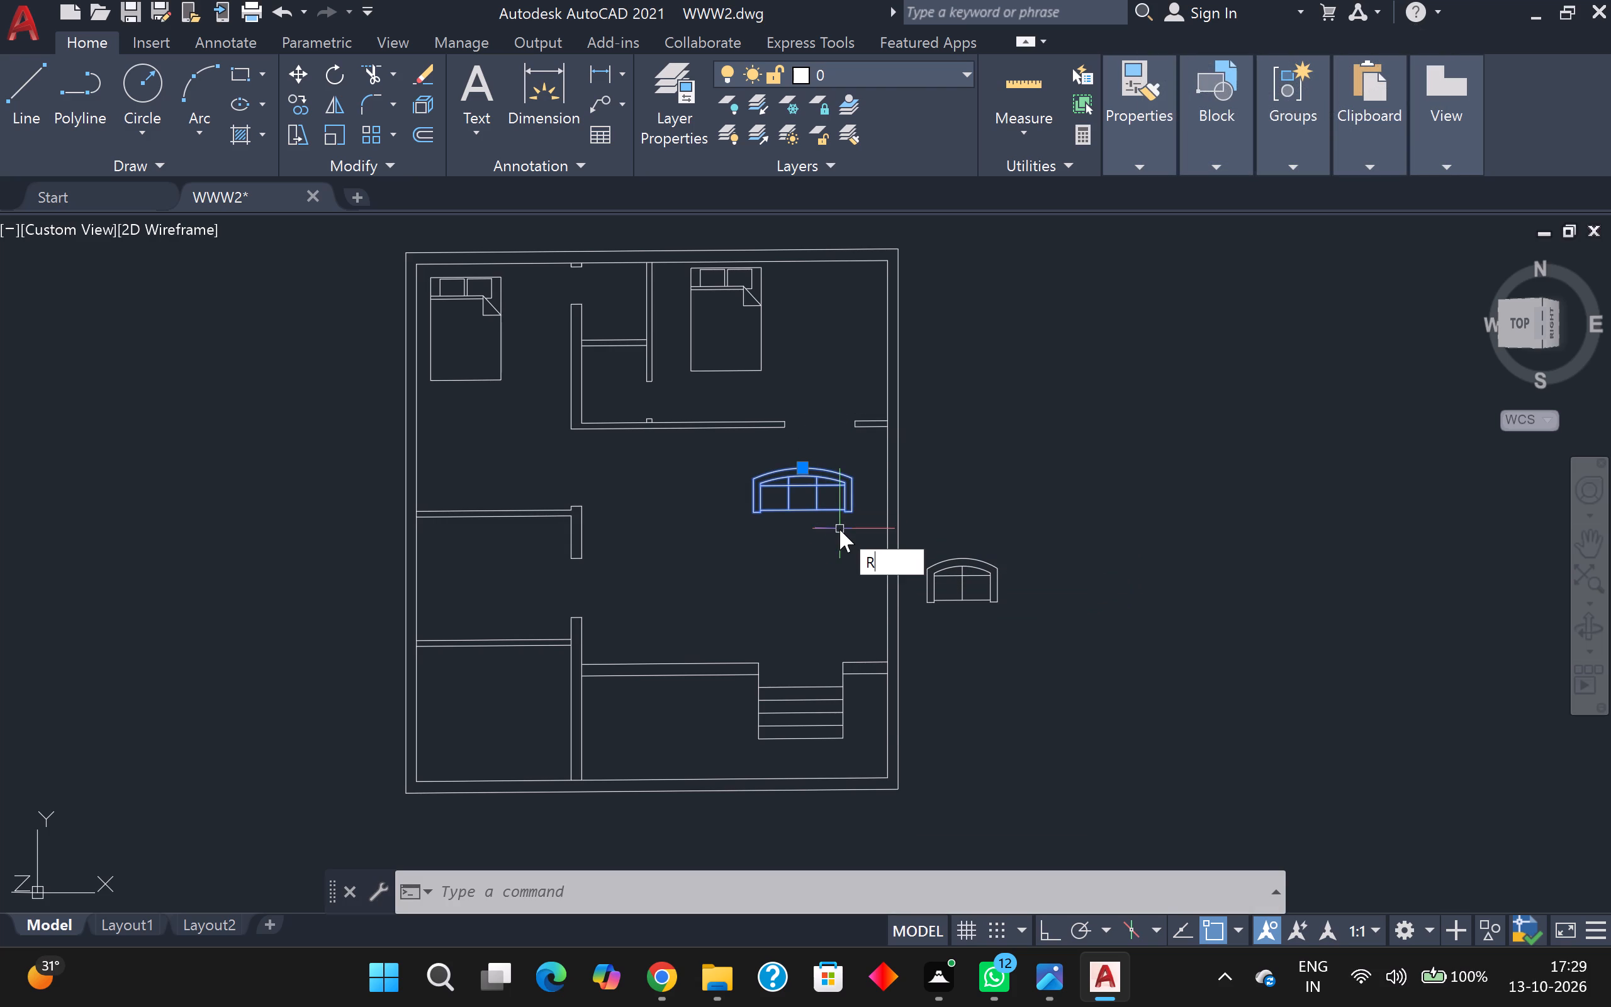
pyautogui.press('o')
pyautogui.press('F8')
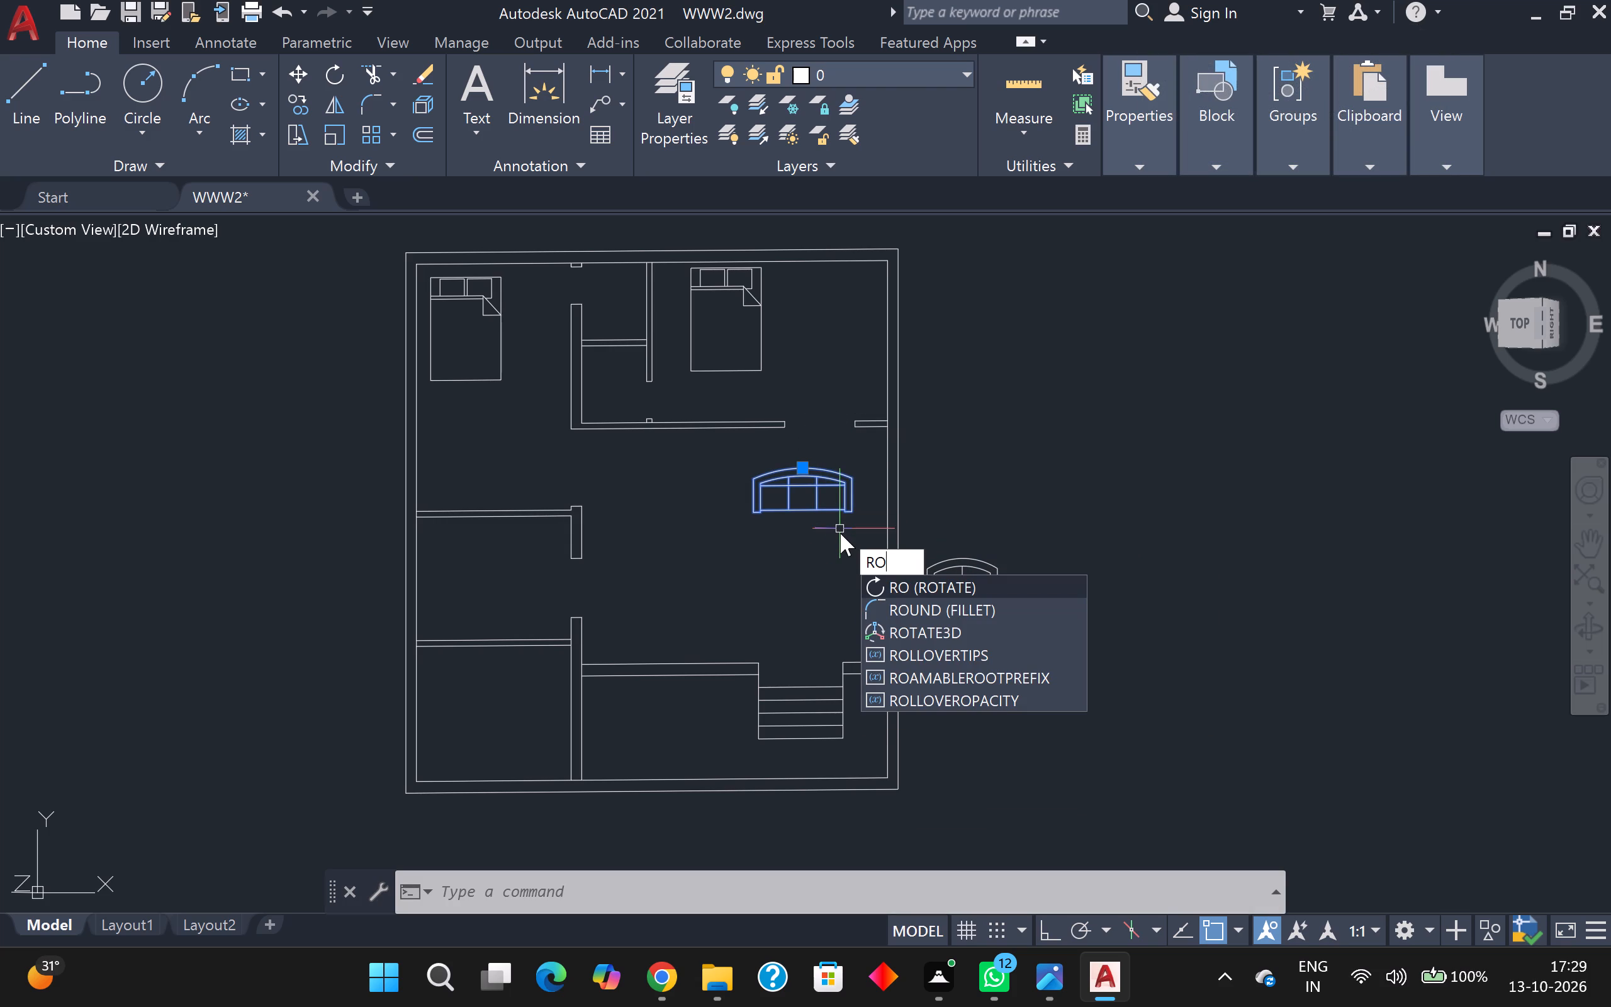
pyautogui.press('Return')
pyautogui.click(851, 511)
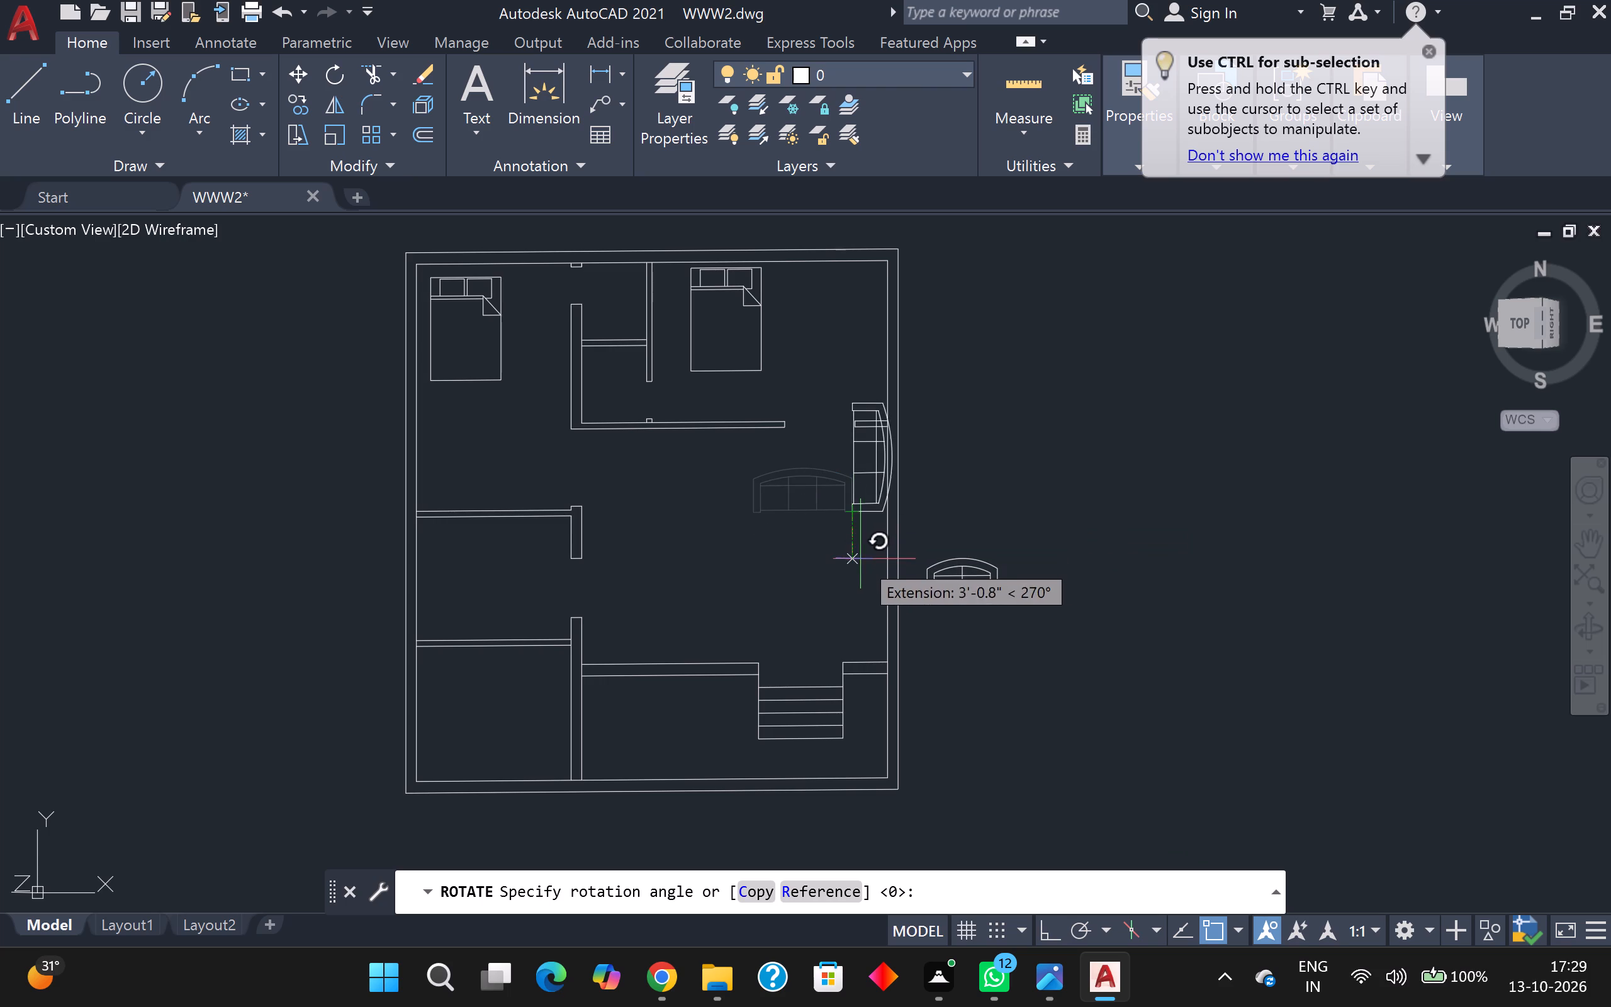
pyautogui.click(860, 559)
# Move the rotated three-seat sofa down and inward, clear of the right wall and the doorway partition.
pyautogui.click(886, 462)
pyautogui.press('m')
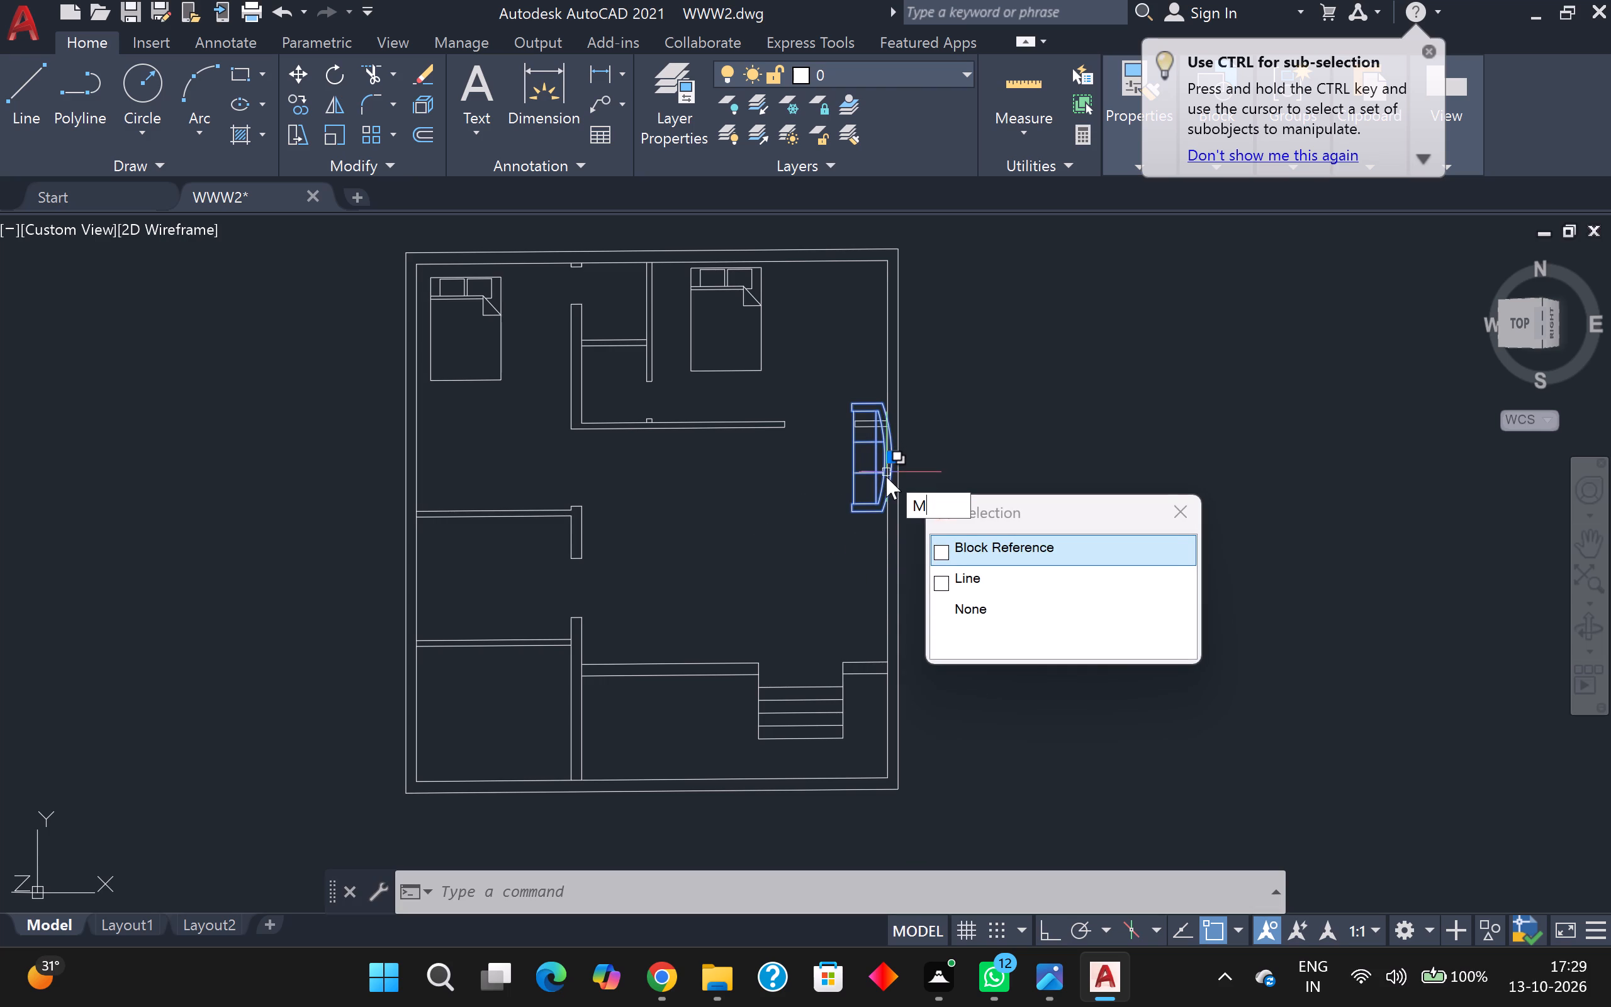
pyautogui.press('Return')
pyautogui.press('Return')
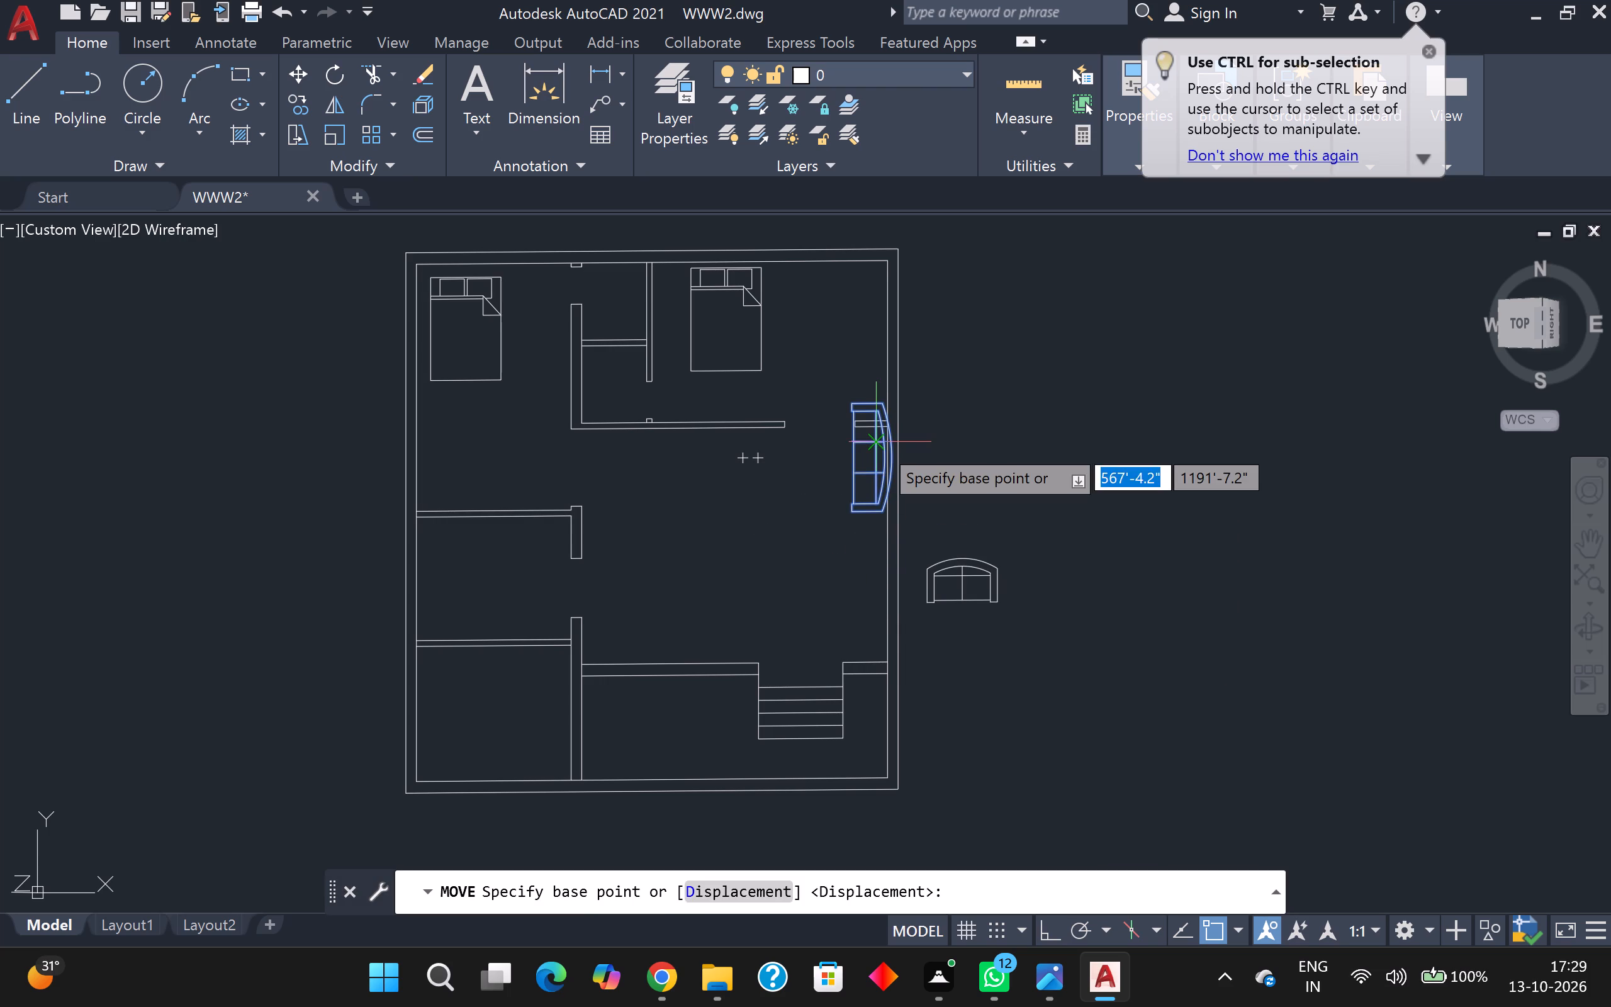
pyautogui.click(880, 444)
pyautogui.click(845, 498)
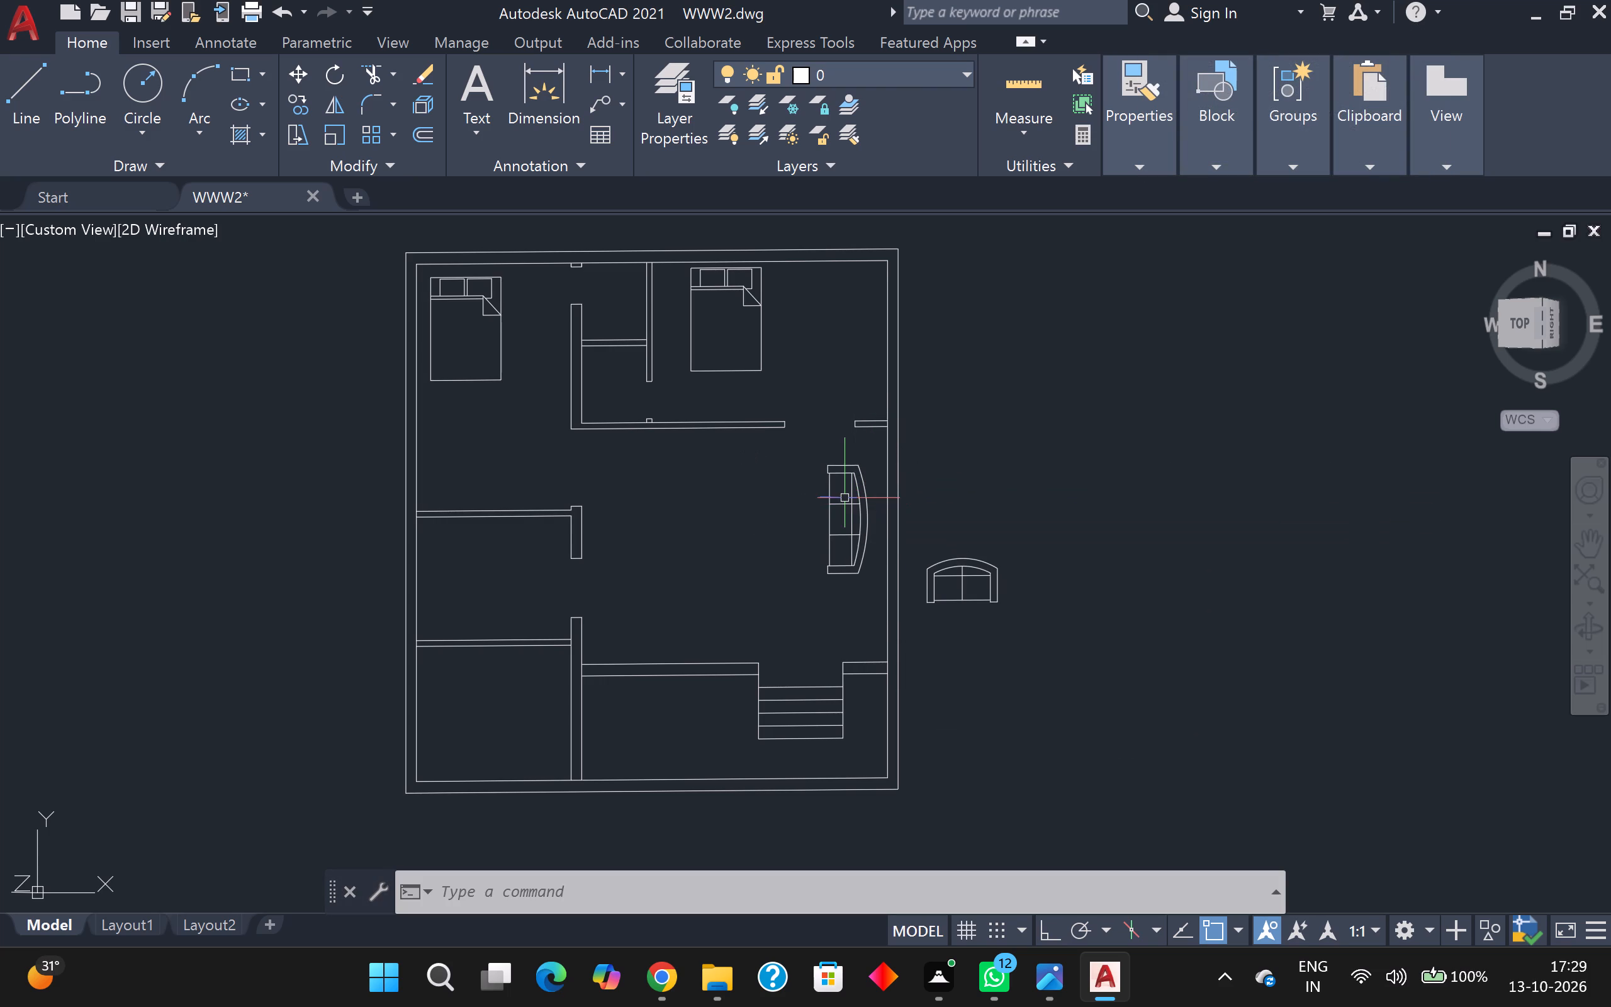
# Move the two-seat sofa into the central hall, below the upper partition and left of the three-seat sofa.
pyautogui.click(958, 586)
pyautogui.click(971, 578)
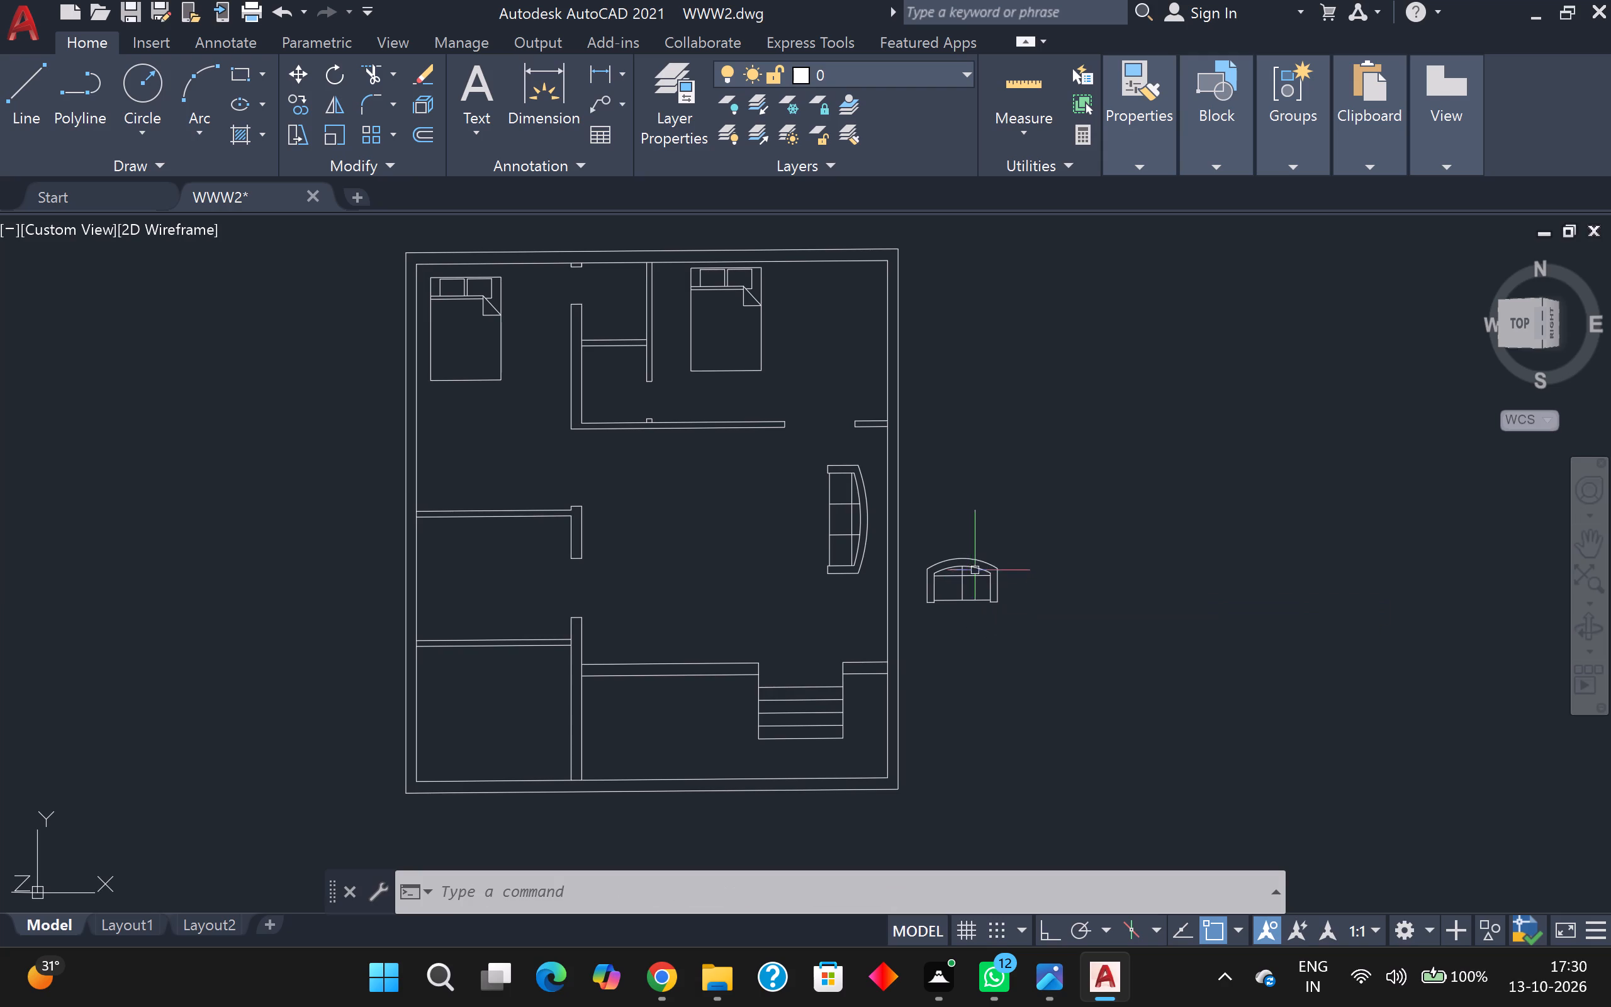
pyautogui.click(976, 567)
pyautogui.press('m')
pyautogui.press('Return')
pyautogui.click(972, 567)
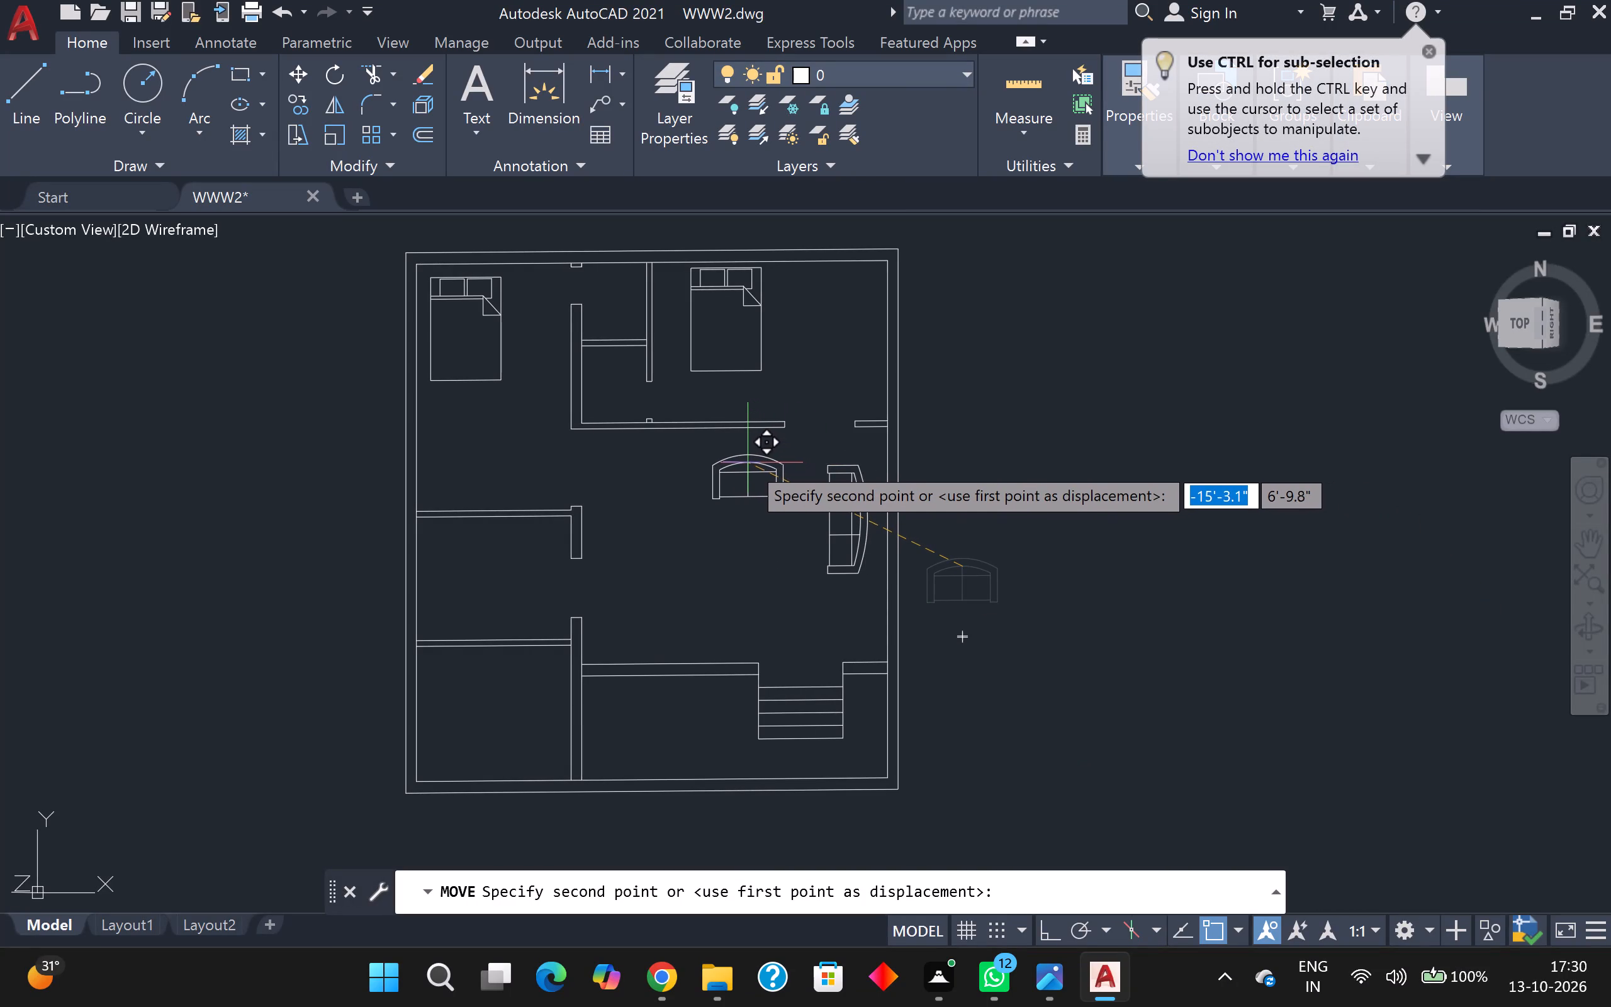
pyautogui.click(748, 459)
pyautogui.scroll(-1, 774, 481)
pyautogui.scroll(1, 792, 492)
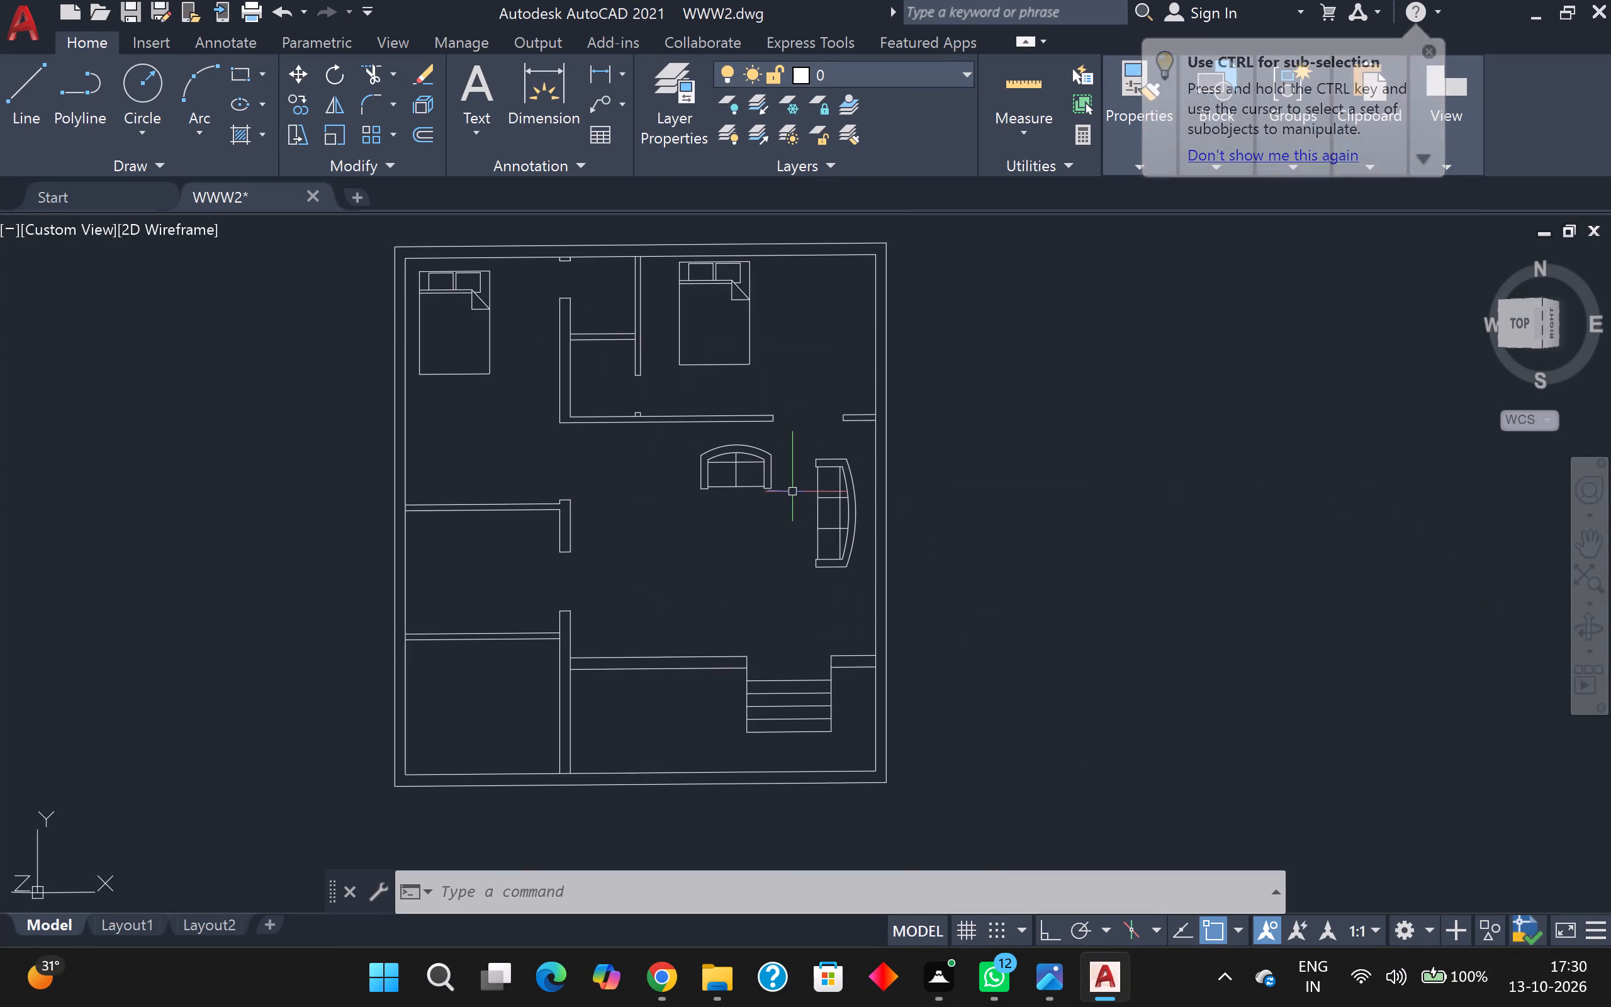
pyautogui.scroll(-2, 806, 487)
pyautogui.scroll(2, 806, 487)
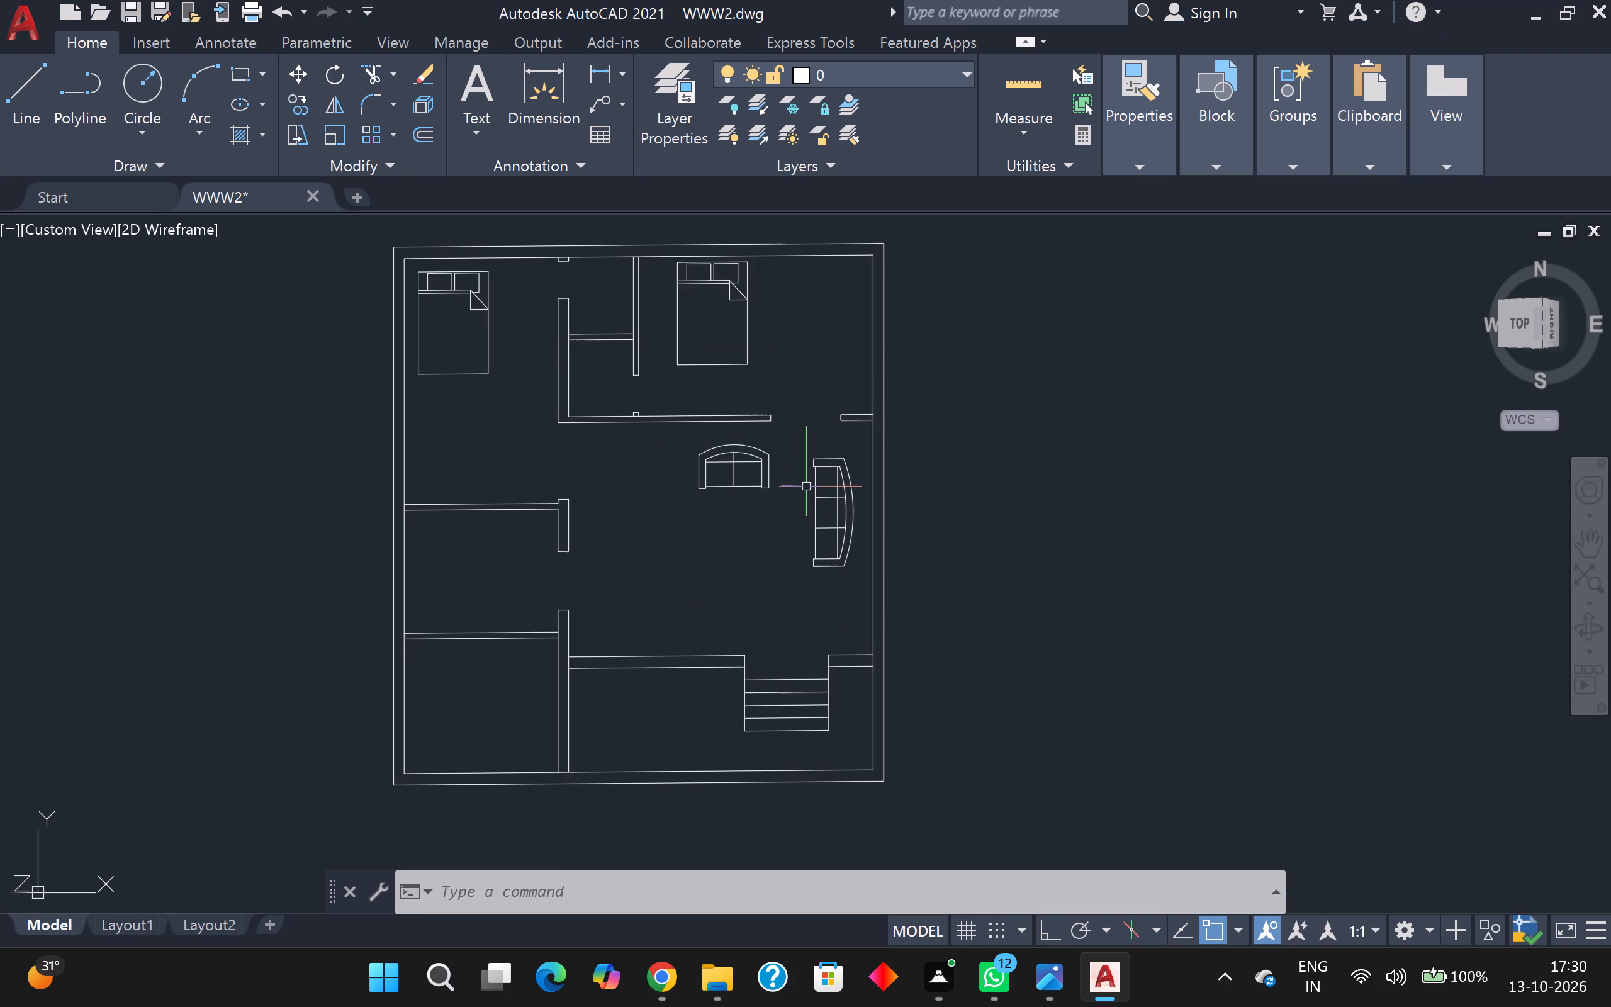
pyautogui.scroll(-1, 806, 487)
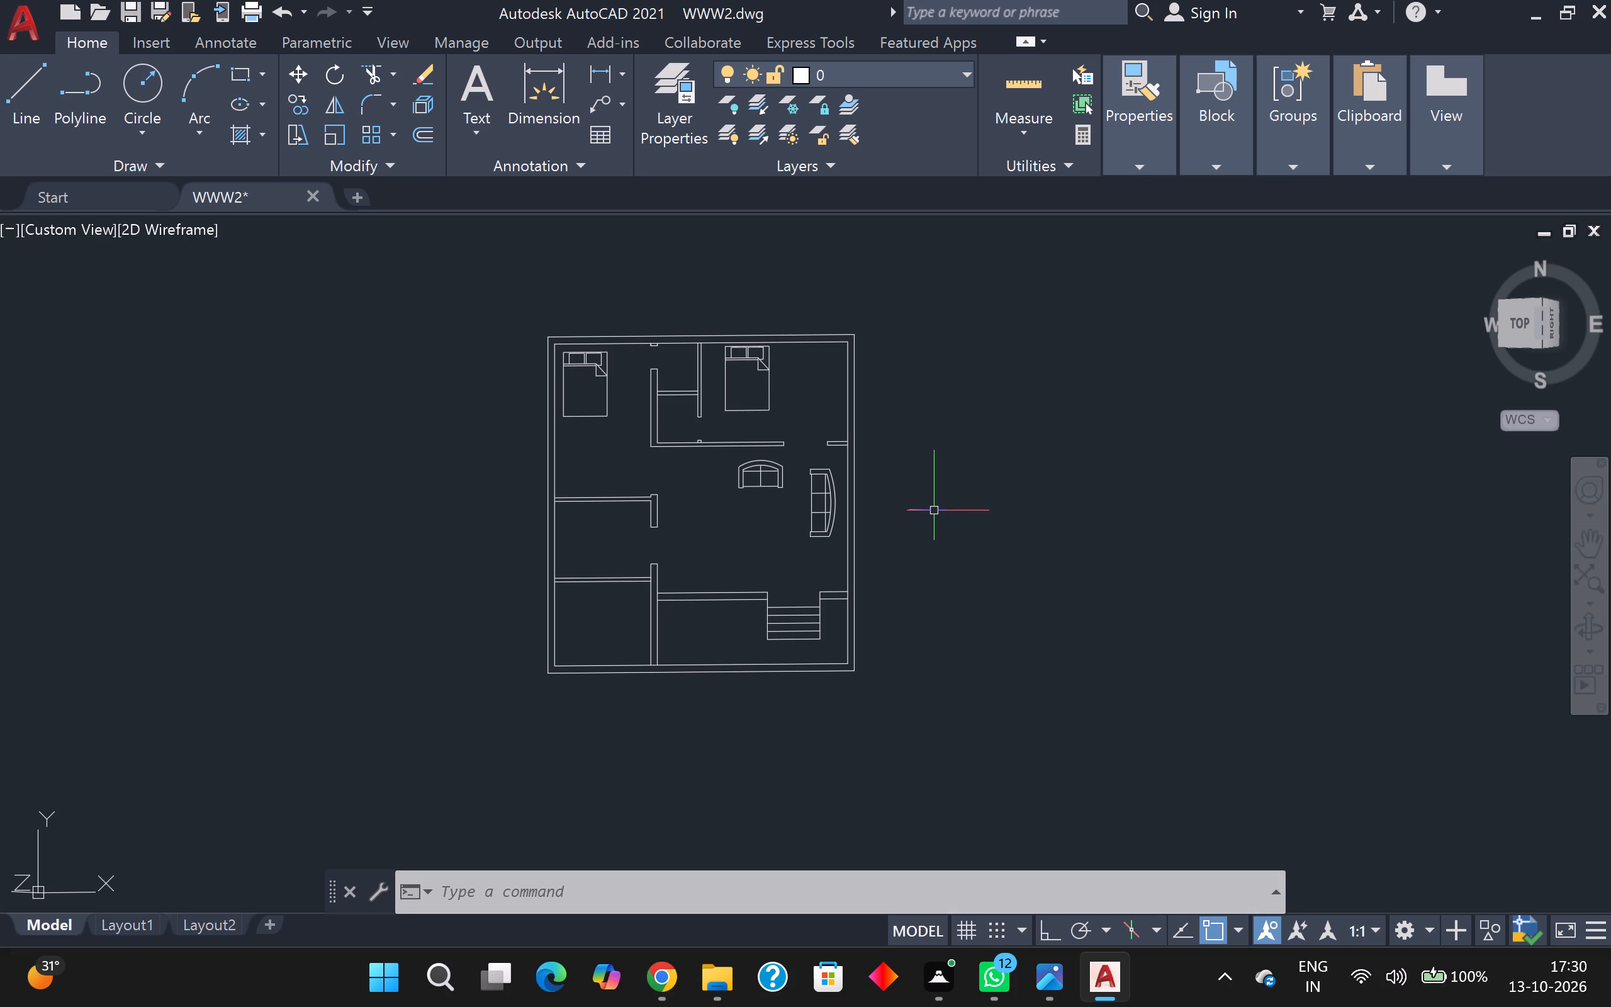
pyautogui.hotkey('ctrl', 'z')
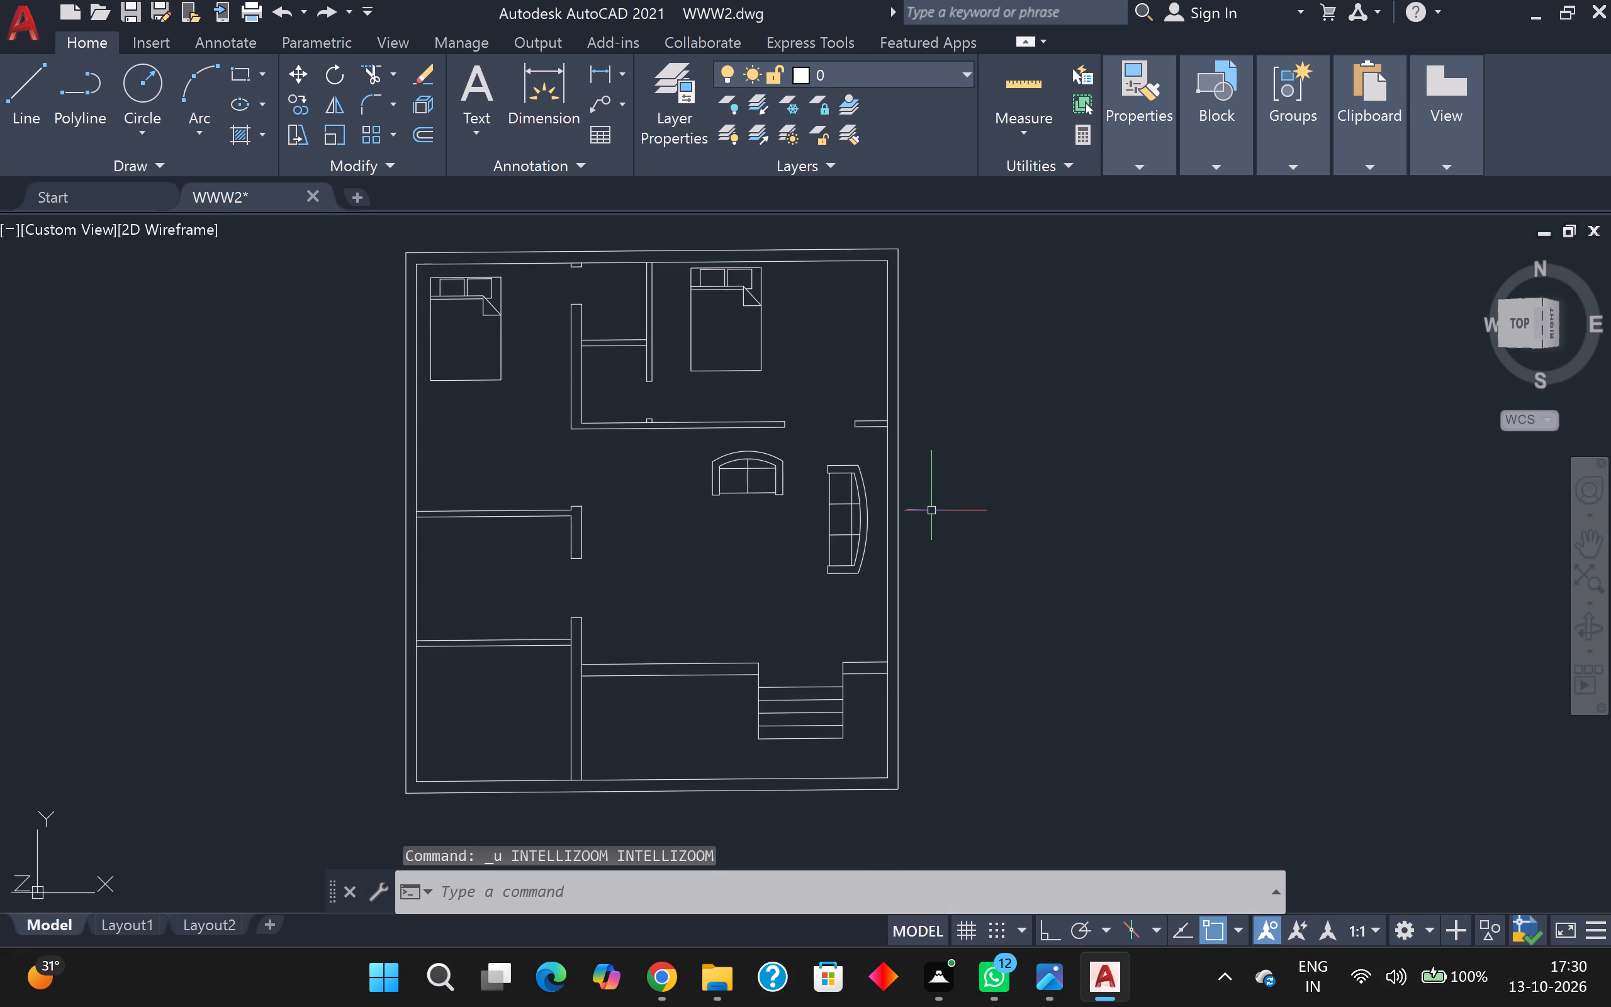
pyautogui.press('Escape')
# Insert the Rectangular Woodgrain 60 x 30 in. table block from DesignCenter into the empty space beyond the plan's right wall.
pyautogui.press('d')
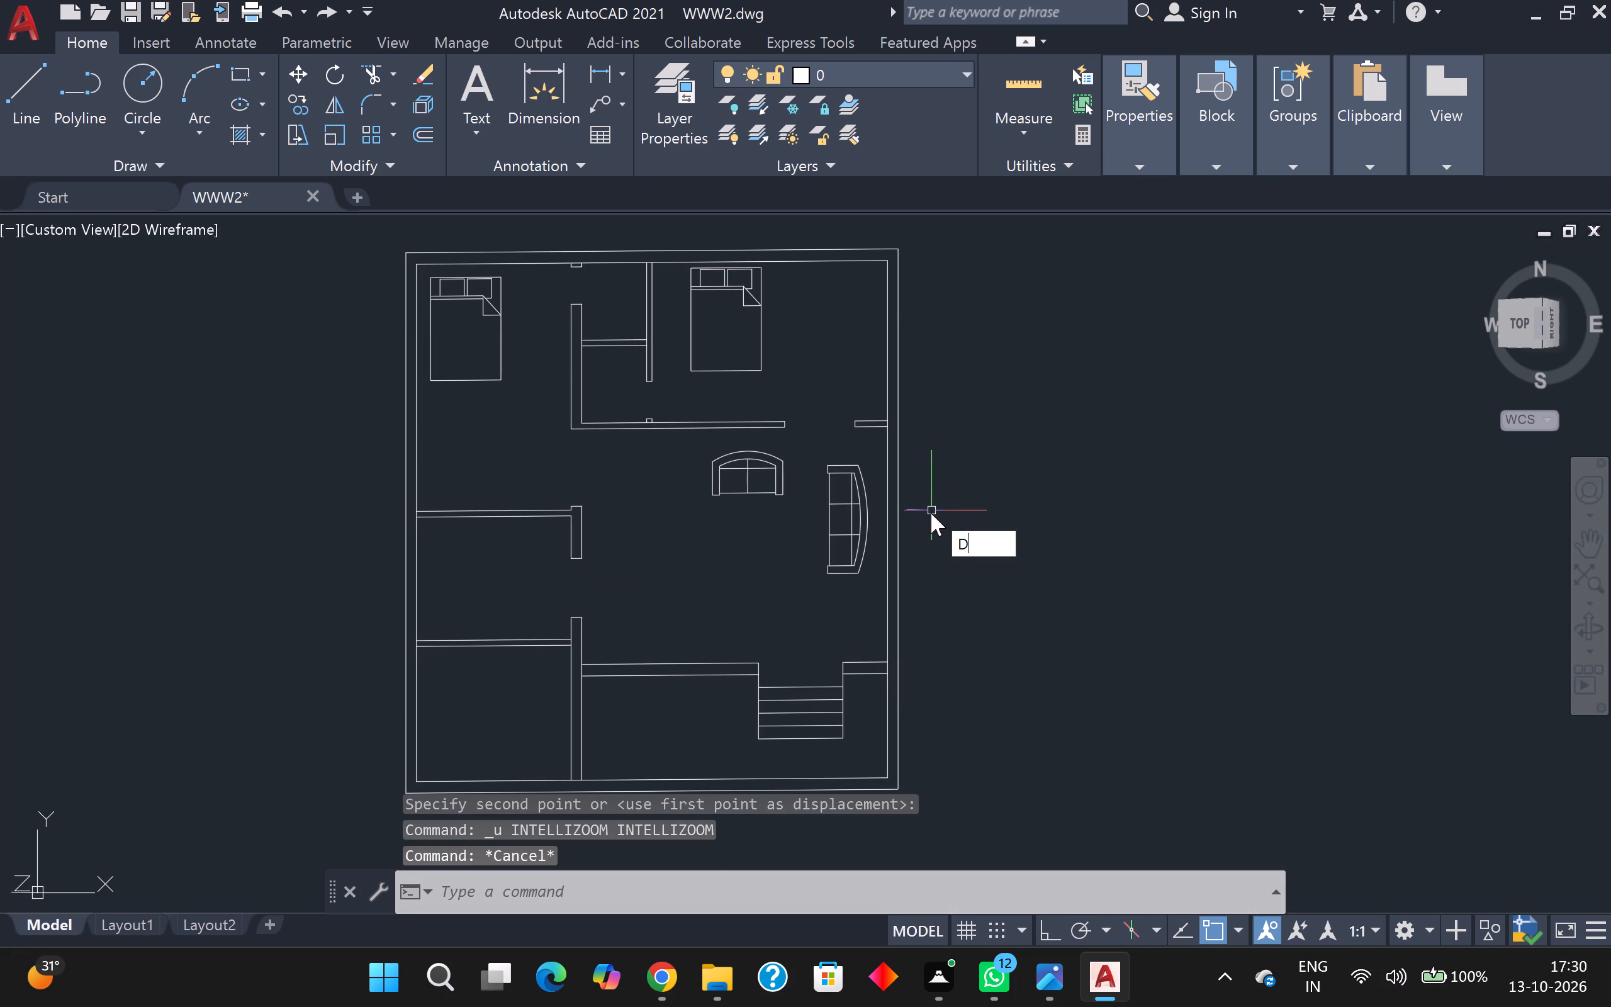
pyautogui.press('e')
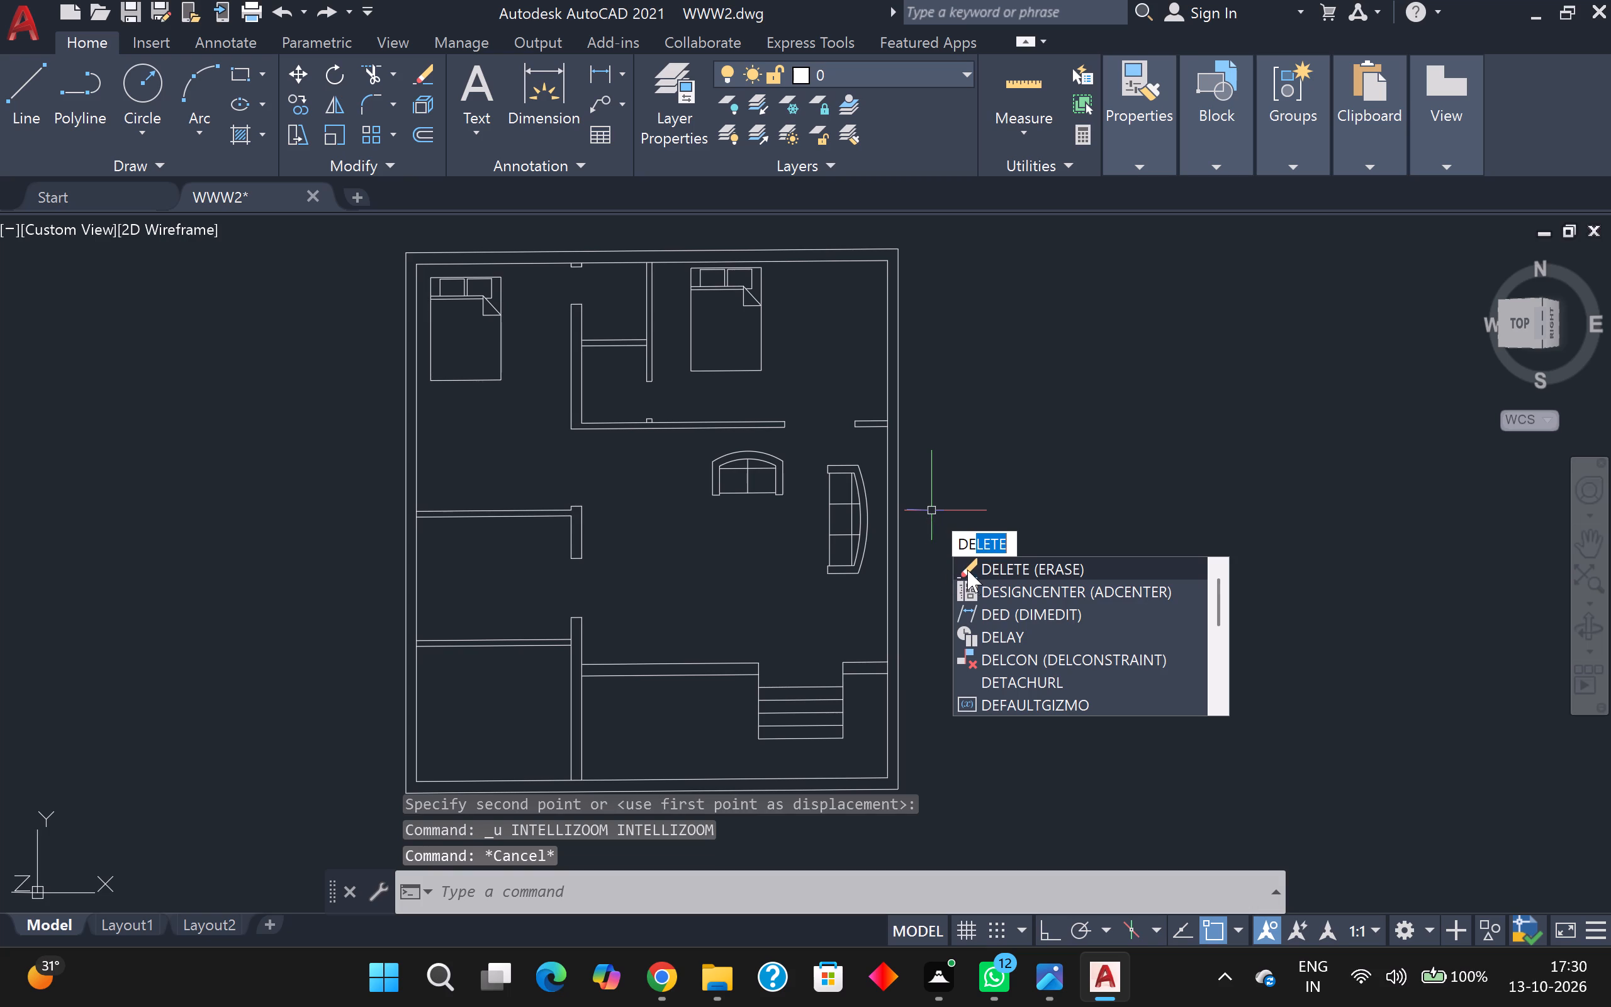
pyautogui.click(983, 588)
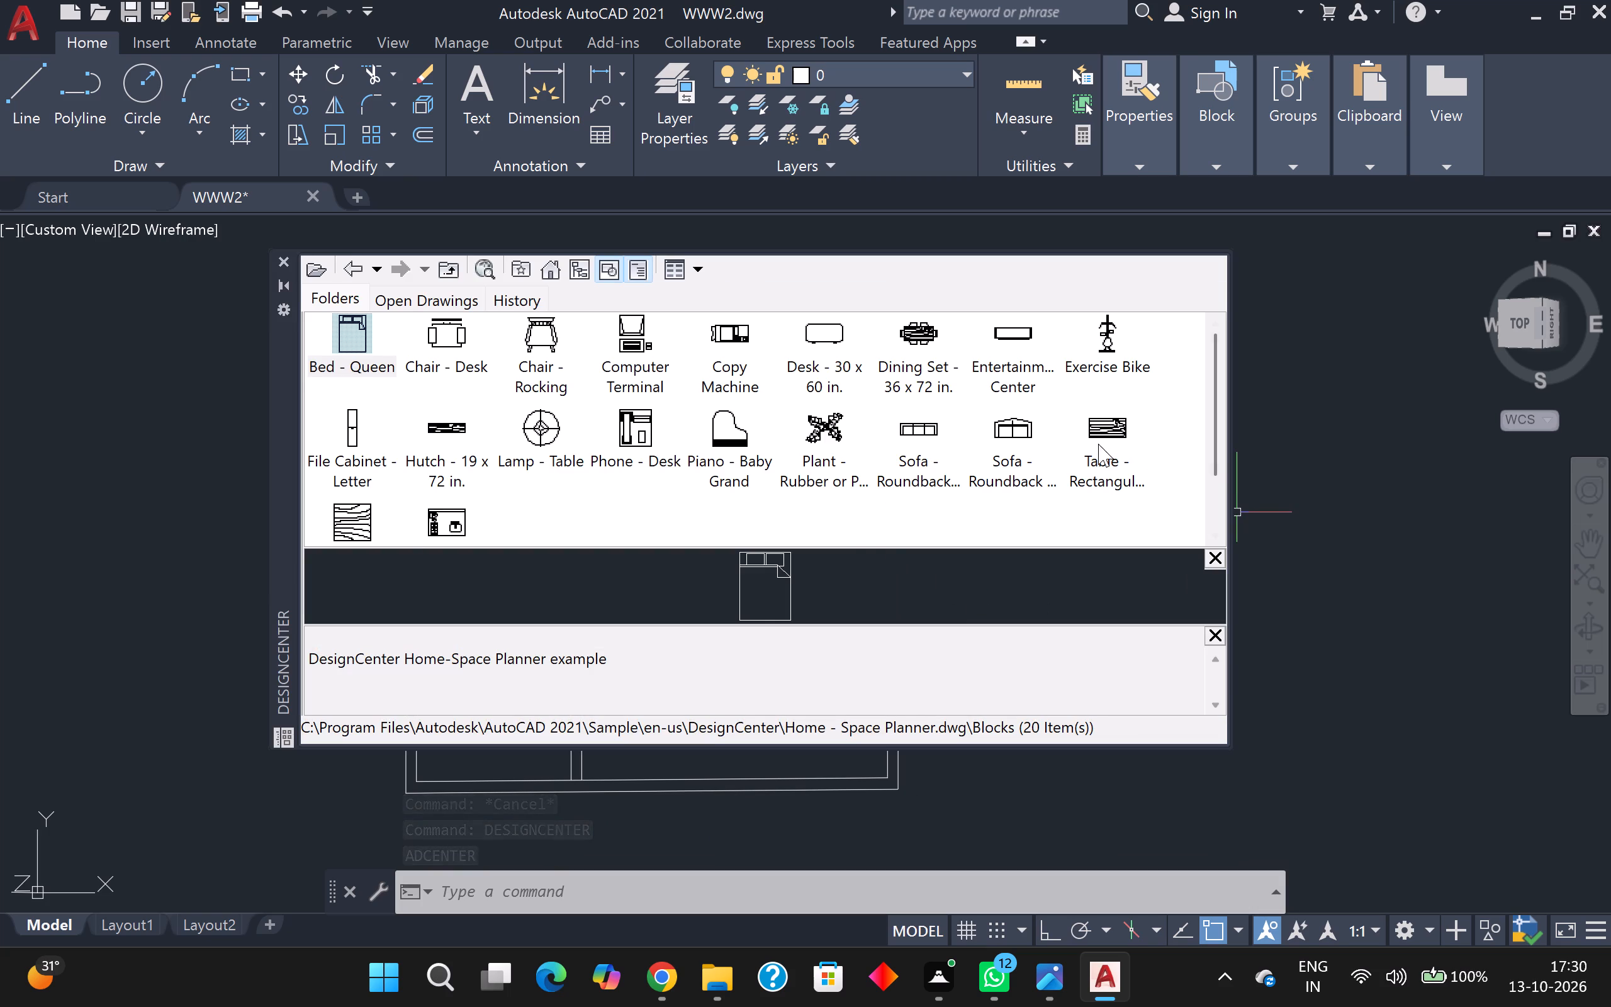
pyautogui.moveTo(1104, 428); pyautogui.dragTo(1331, 543)
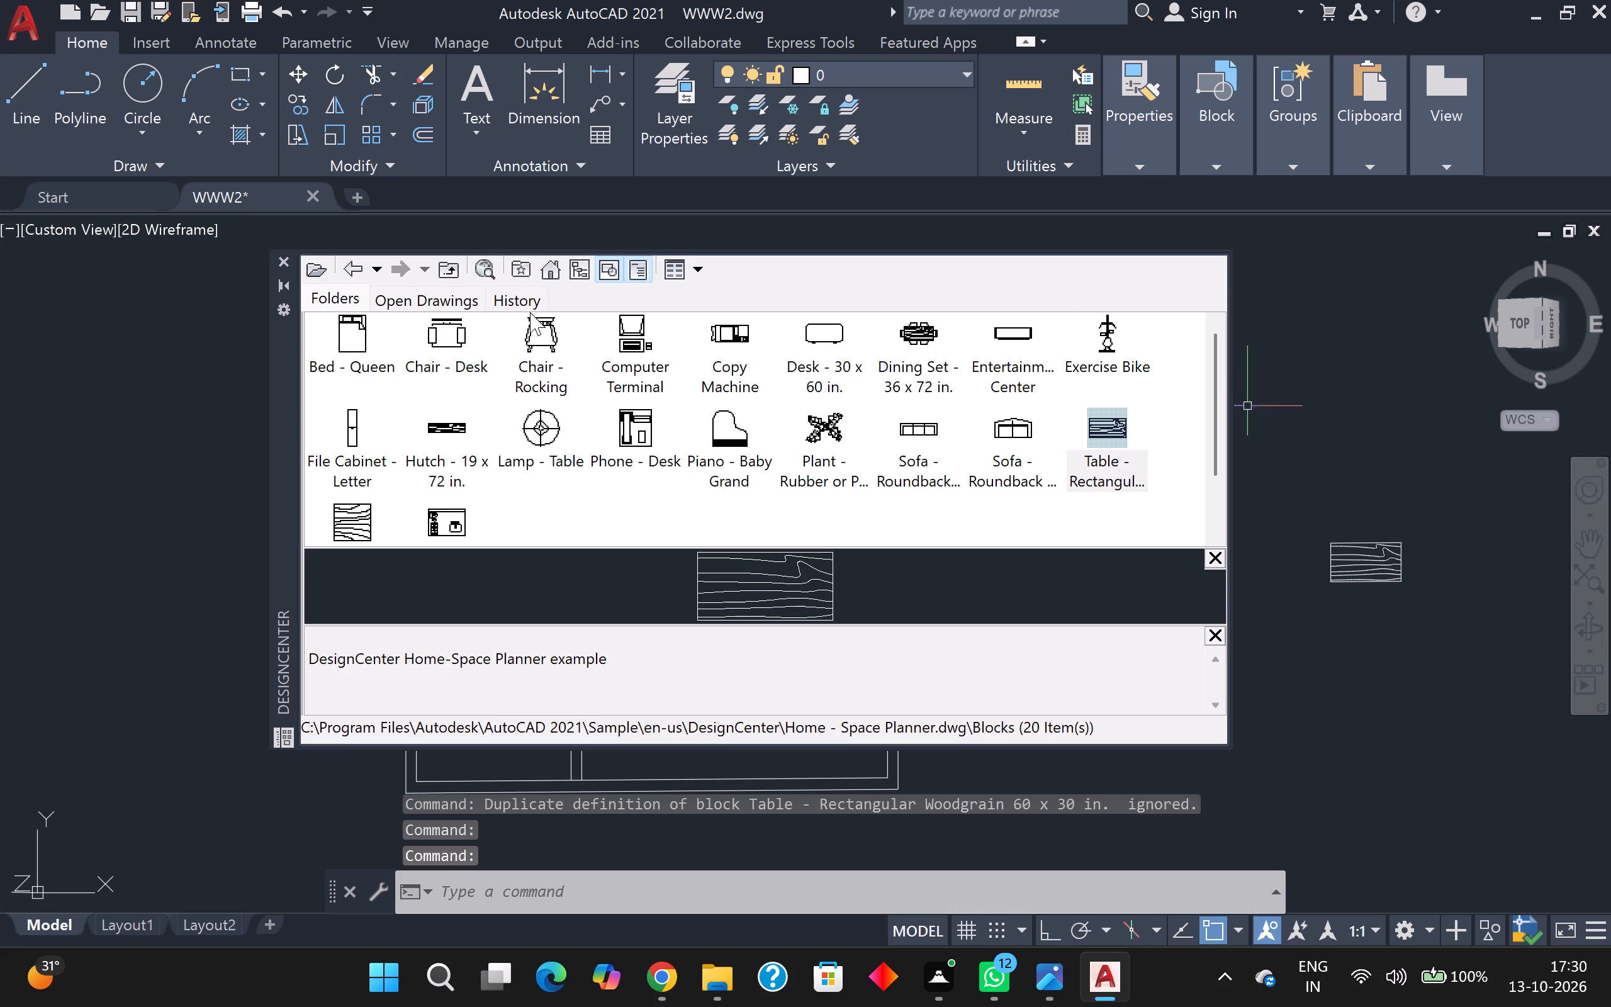
pyautogui.click(278, 259)
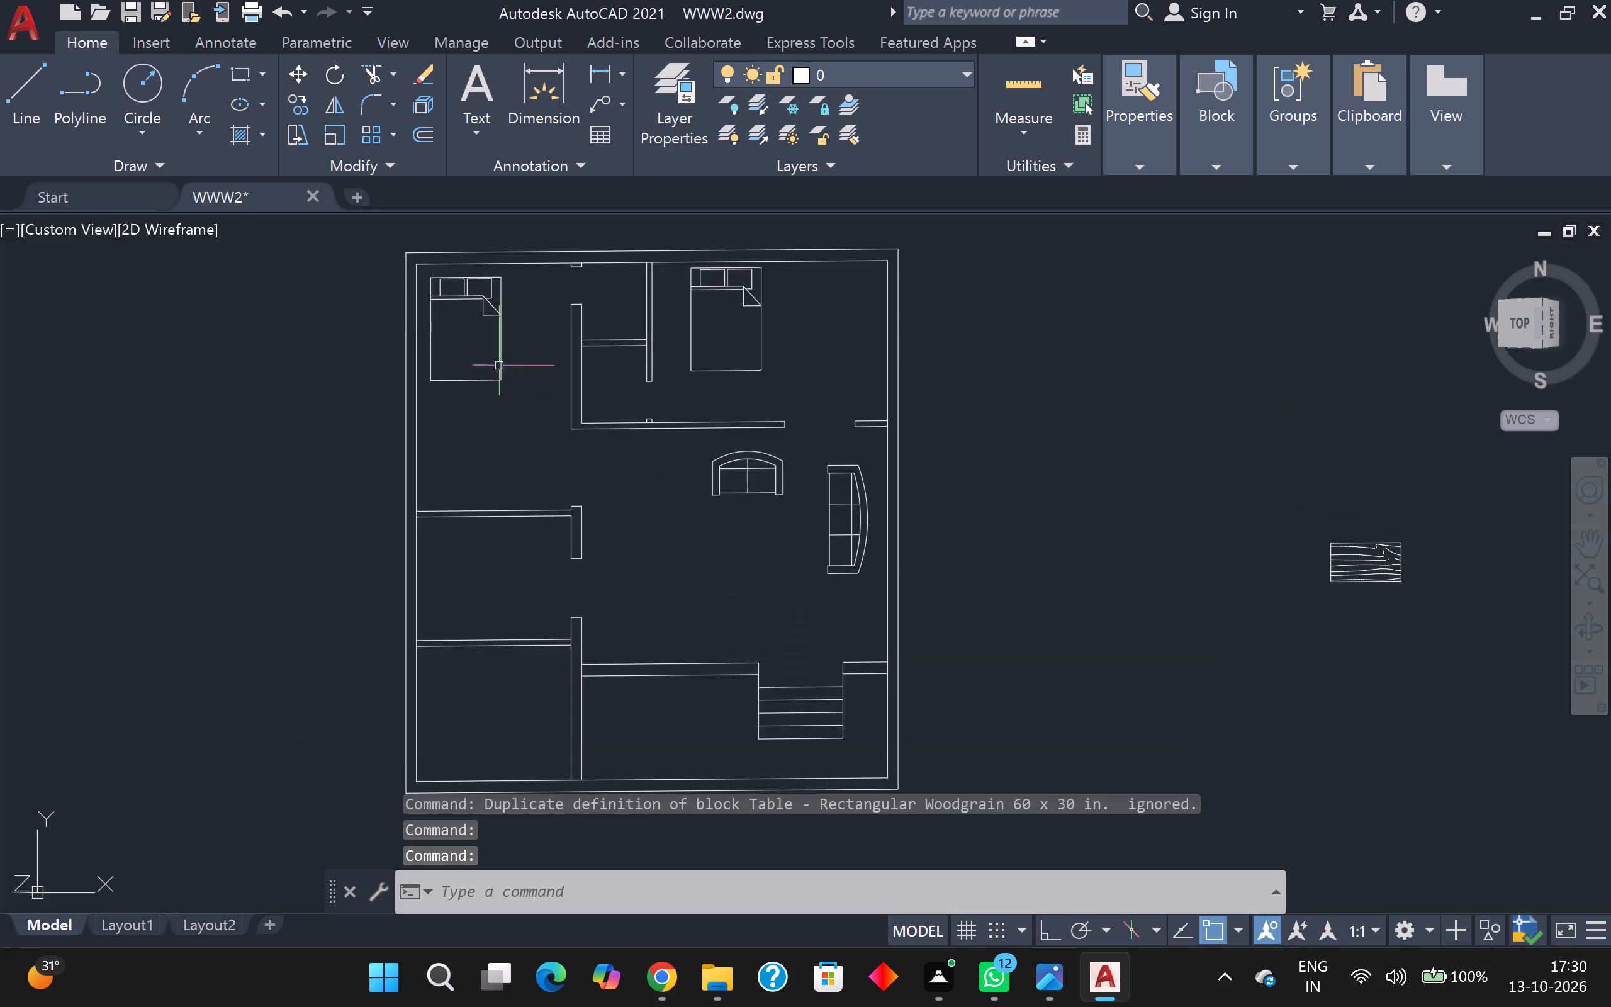
# Rotate the woodgrain table about 270° around a point on its lower edge so that its long side runs vertically.
pyautogui.click(1383, 568)
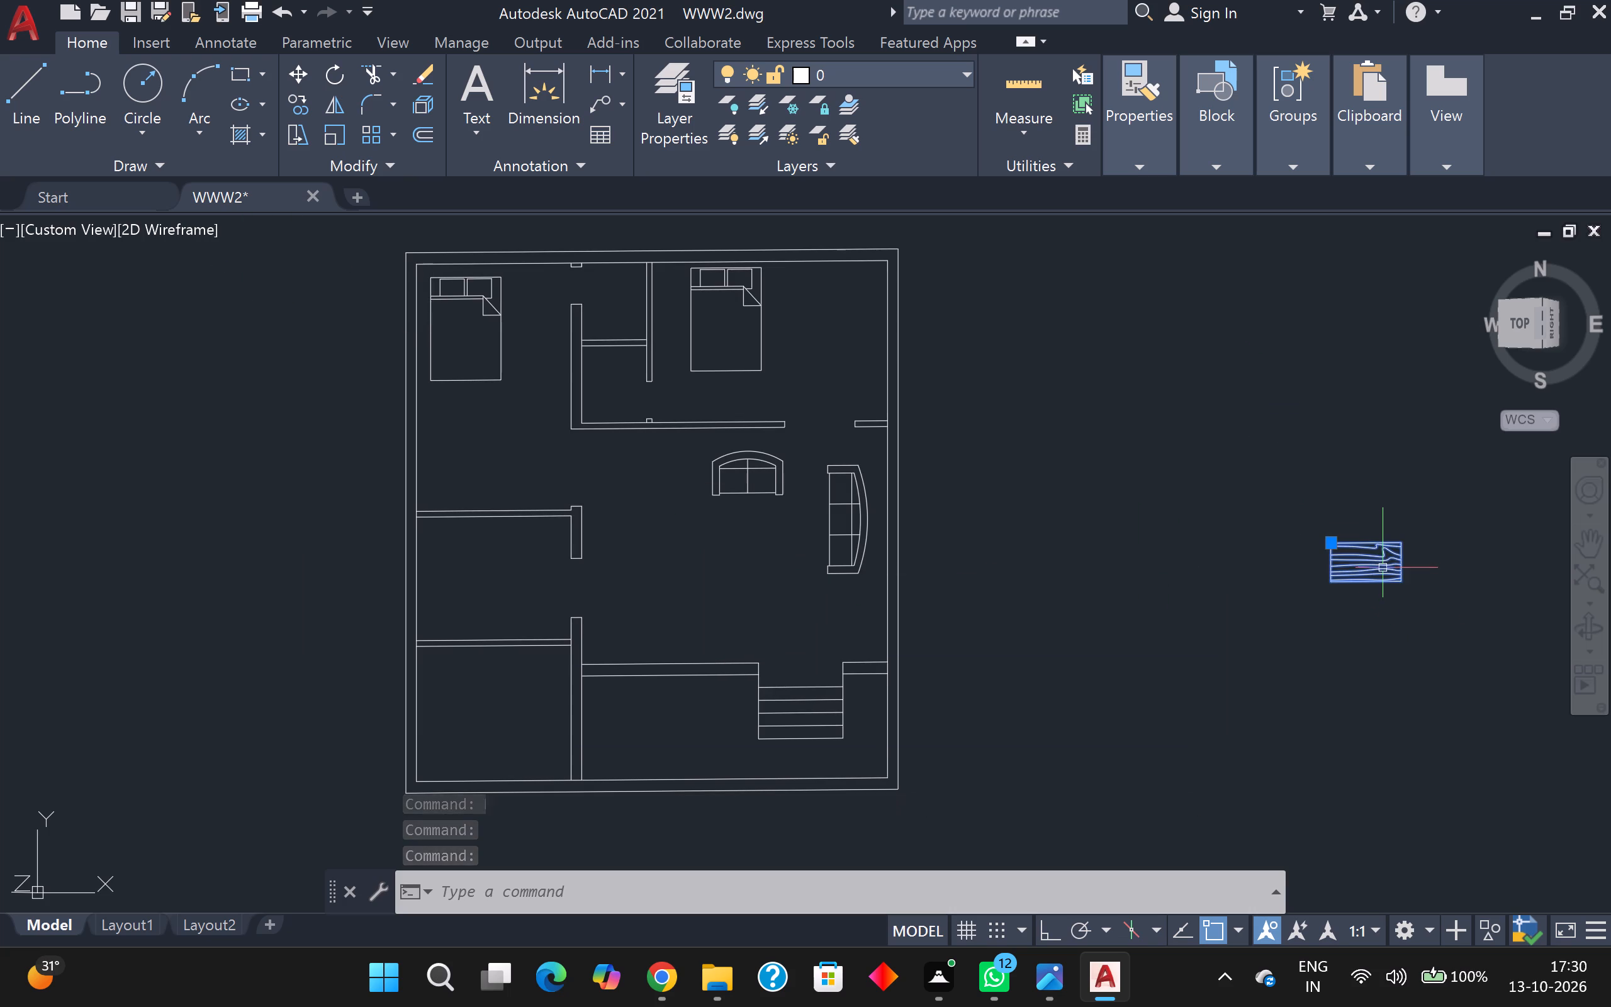
pyautogui.press('r')
pyautogui.press('o')
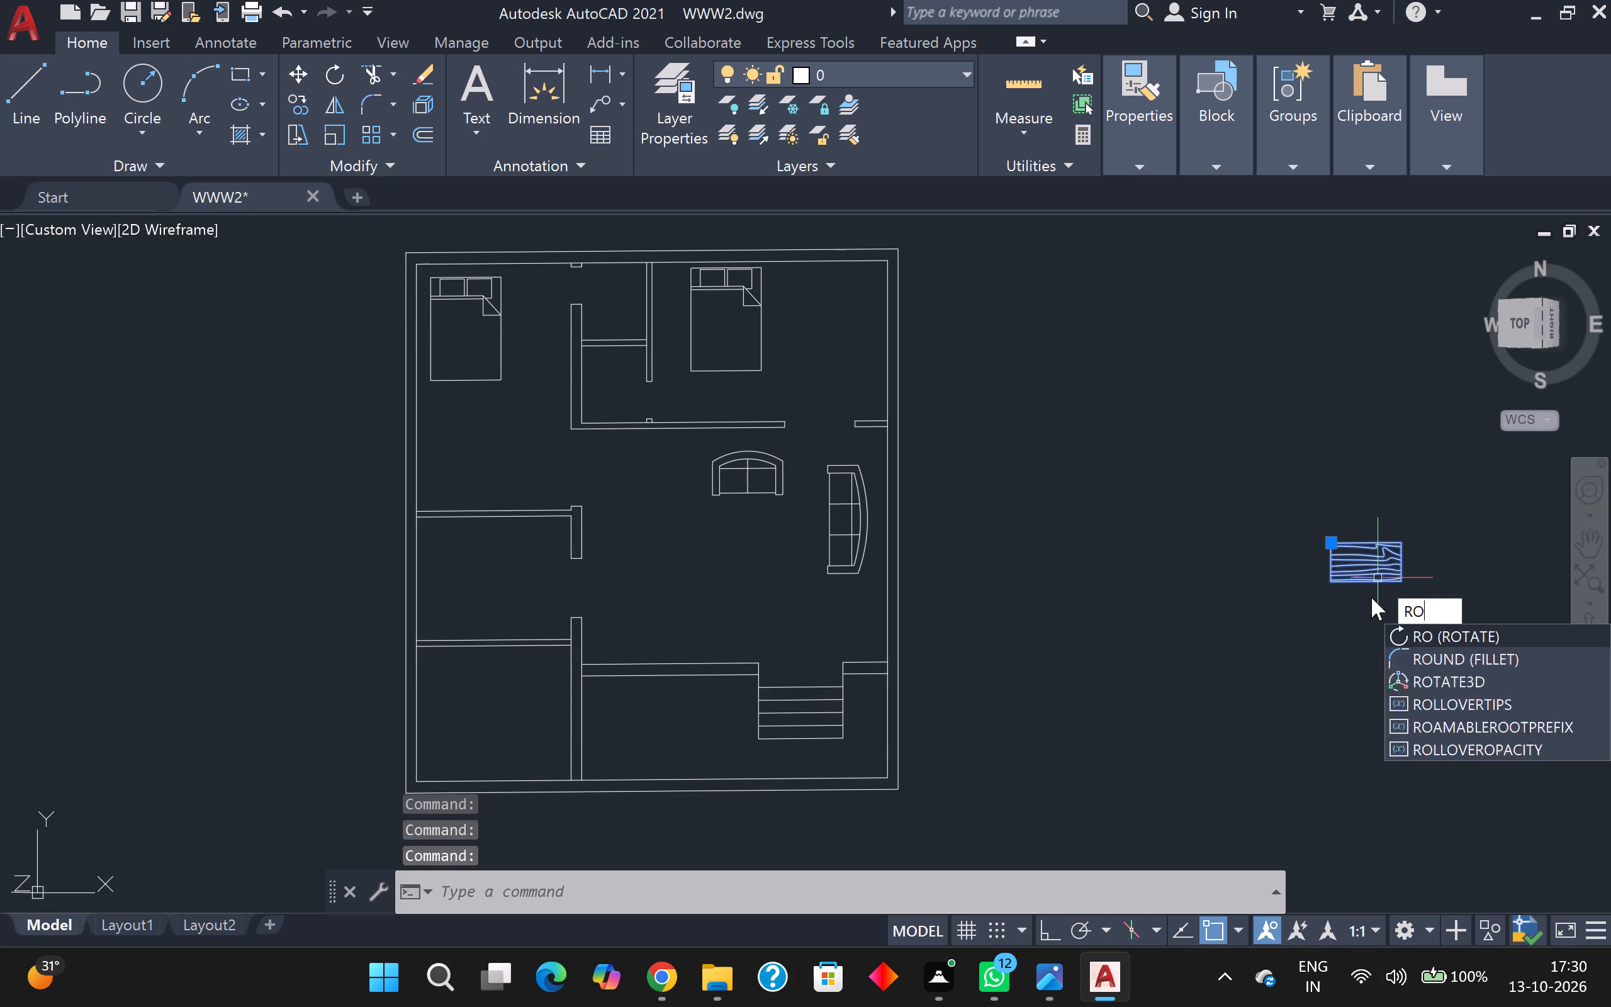
pyautogui.press('Return')
pyautogui.click(1379, 590)
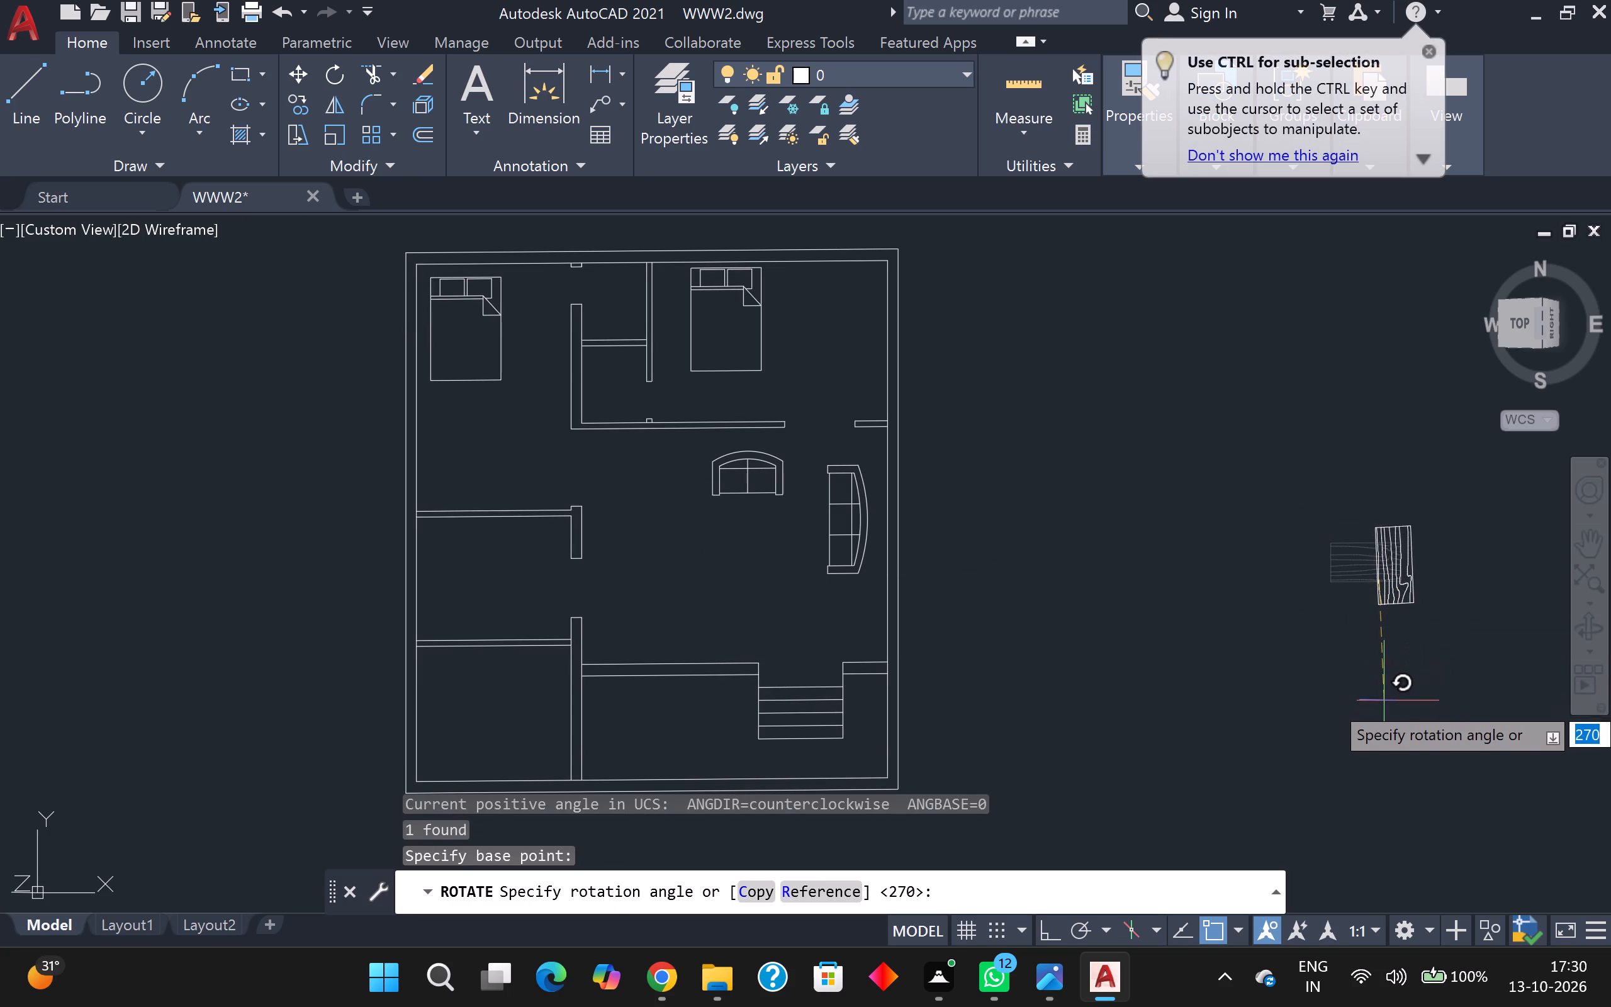
pyautogui.click(1382, 767)
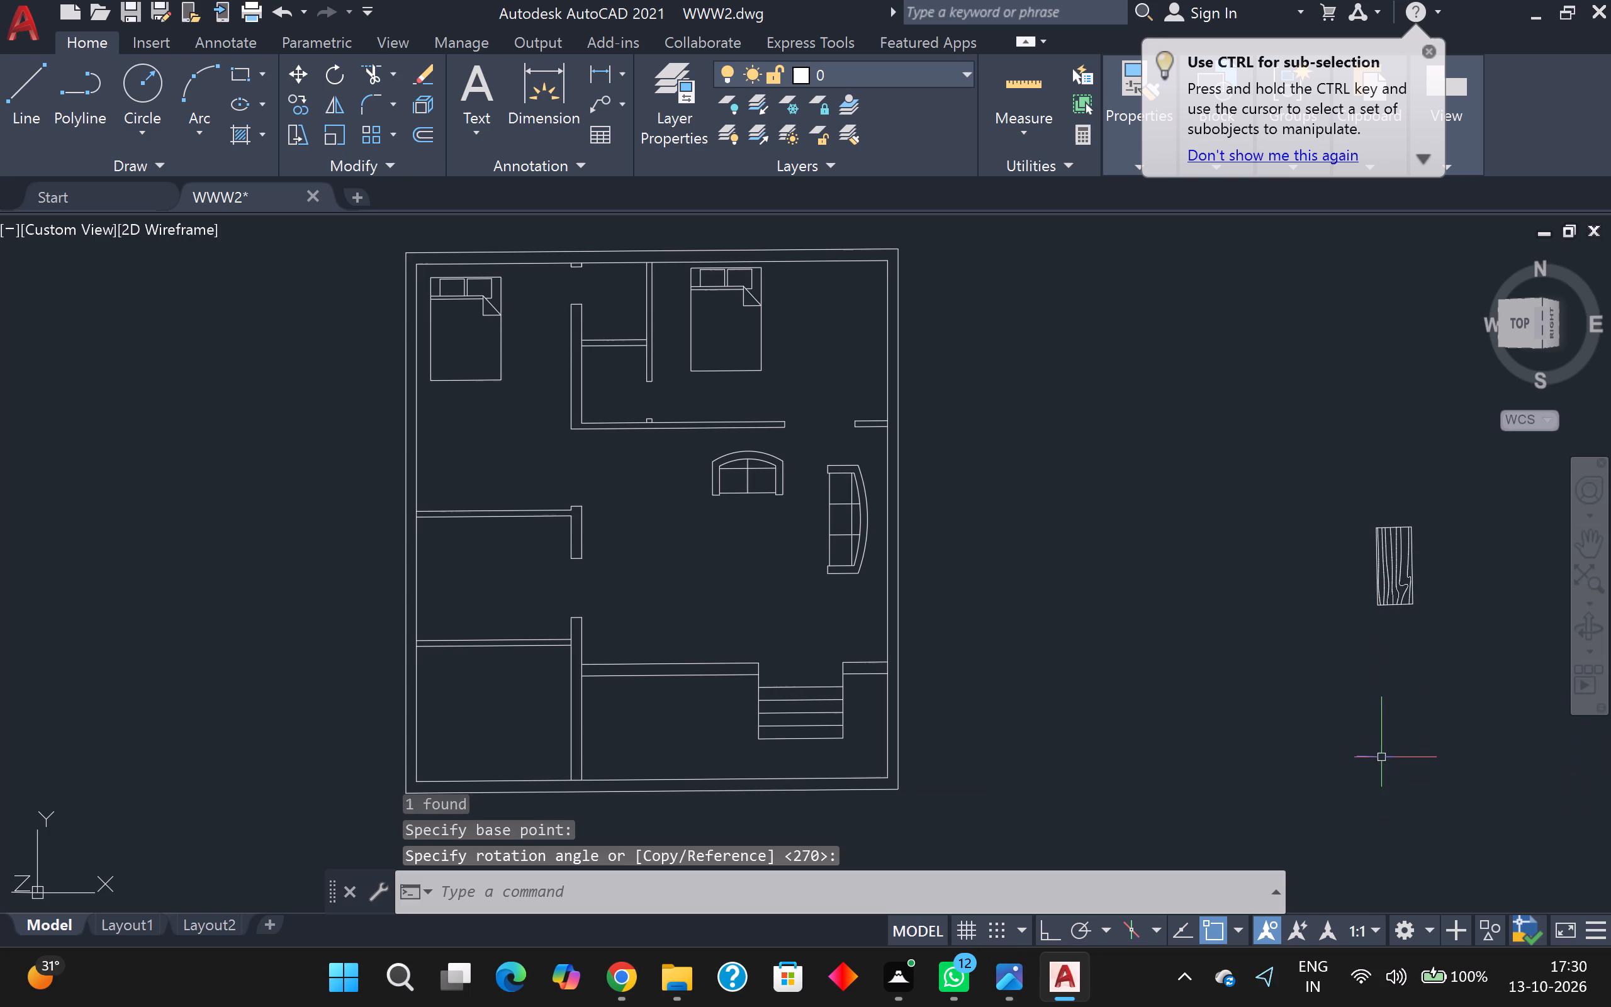
# Move the rotated table from outside the plan into the central hall, below the two-seat sofa and left of the three-seat sofa.
pyautogui.click(1391, 581)
pyautogui.press('m')
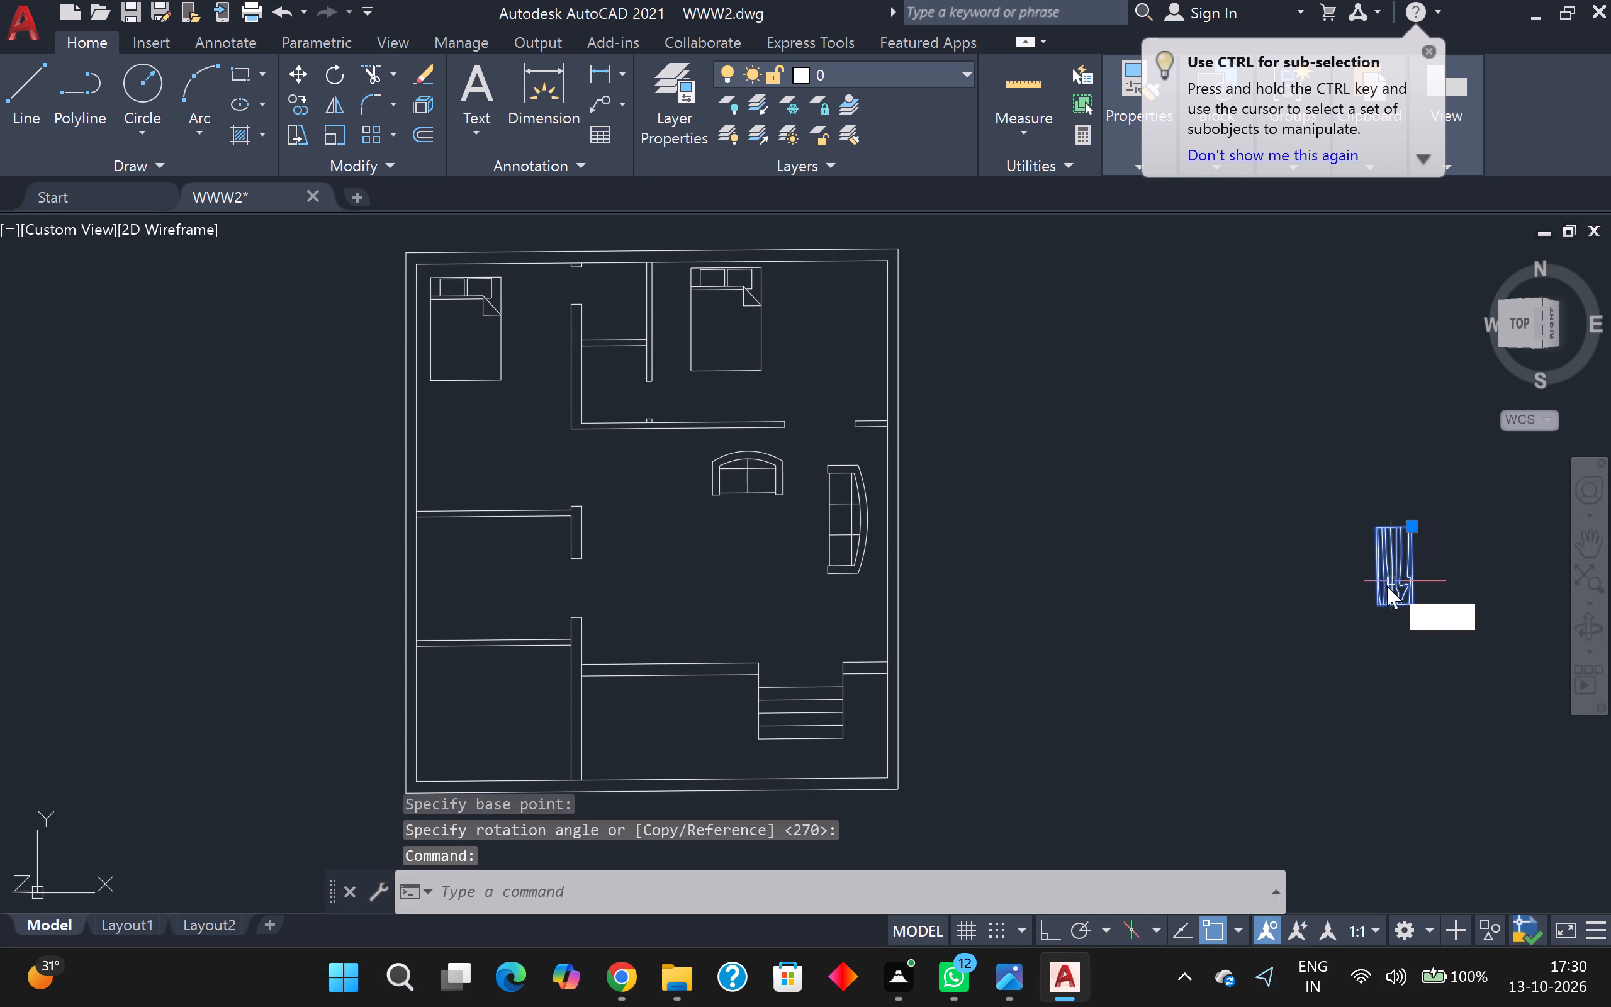
pyautogui.press('Return')
pyautogui.click(1389, 578)
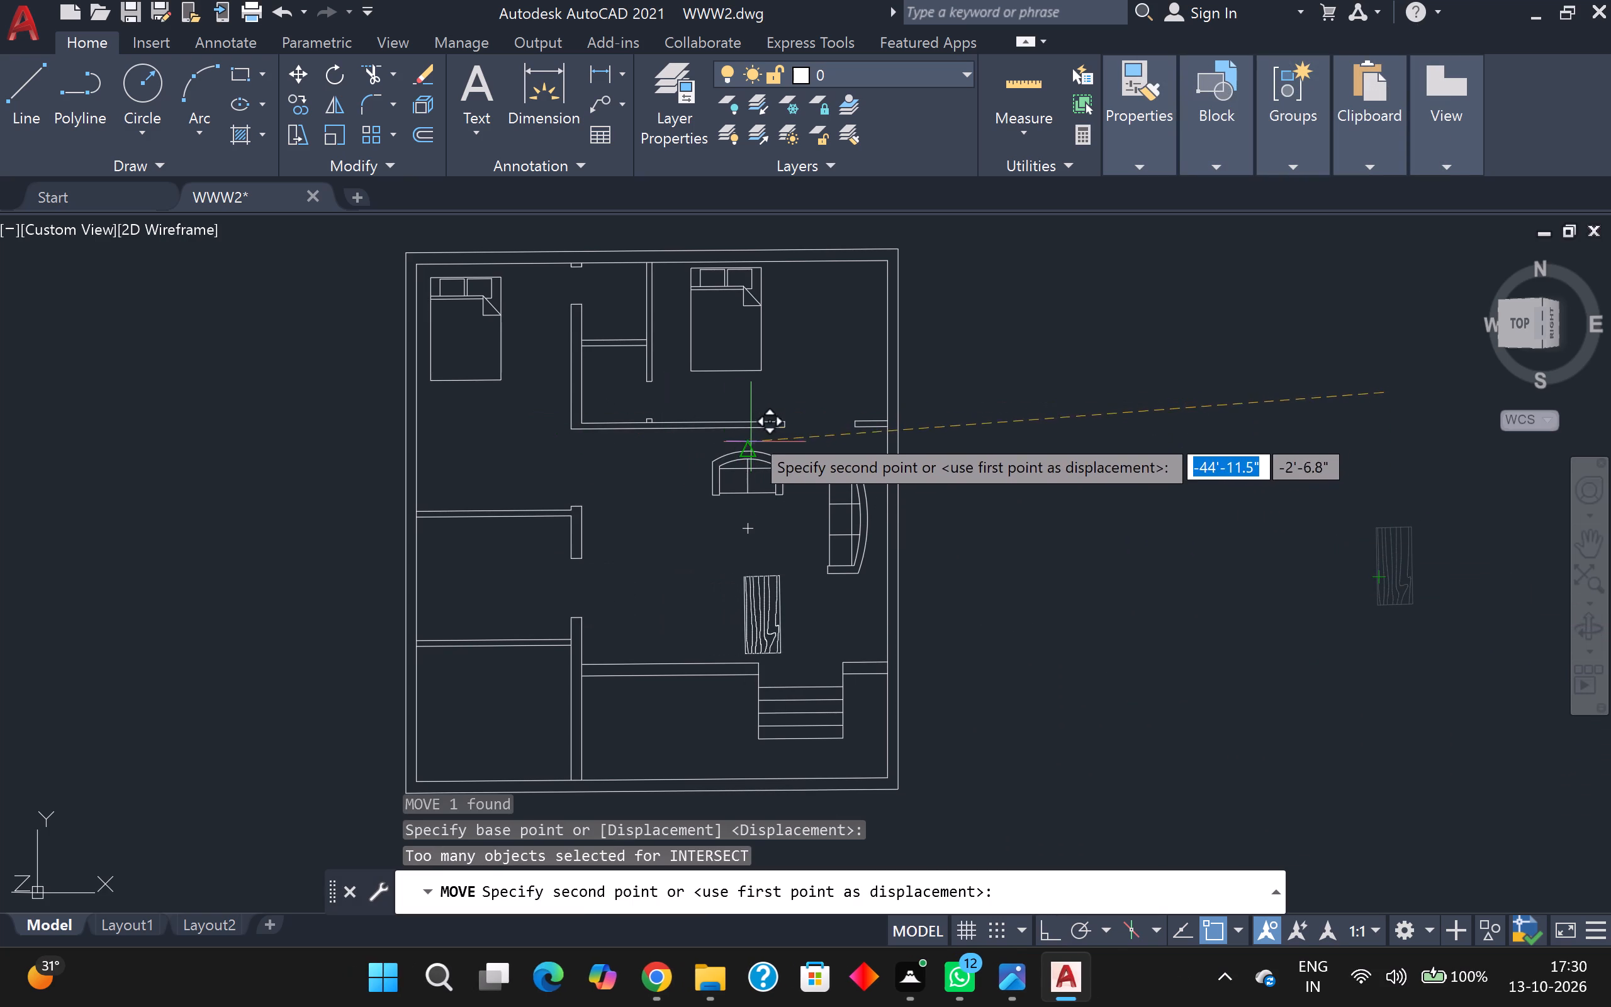
pyautogui.click(751, 396)
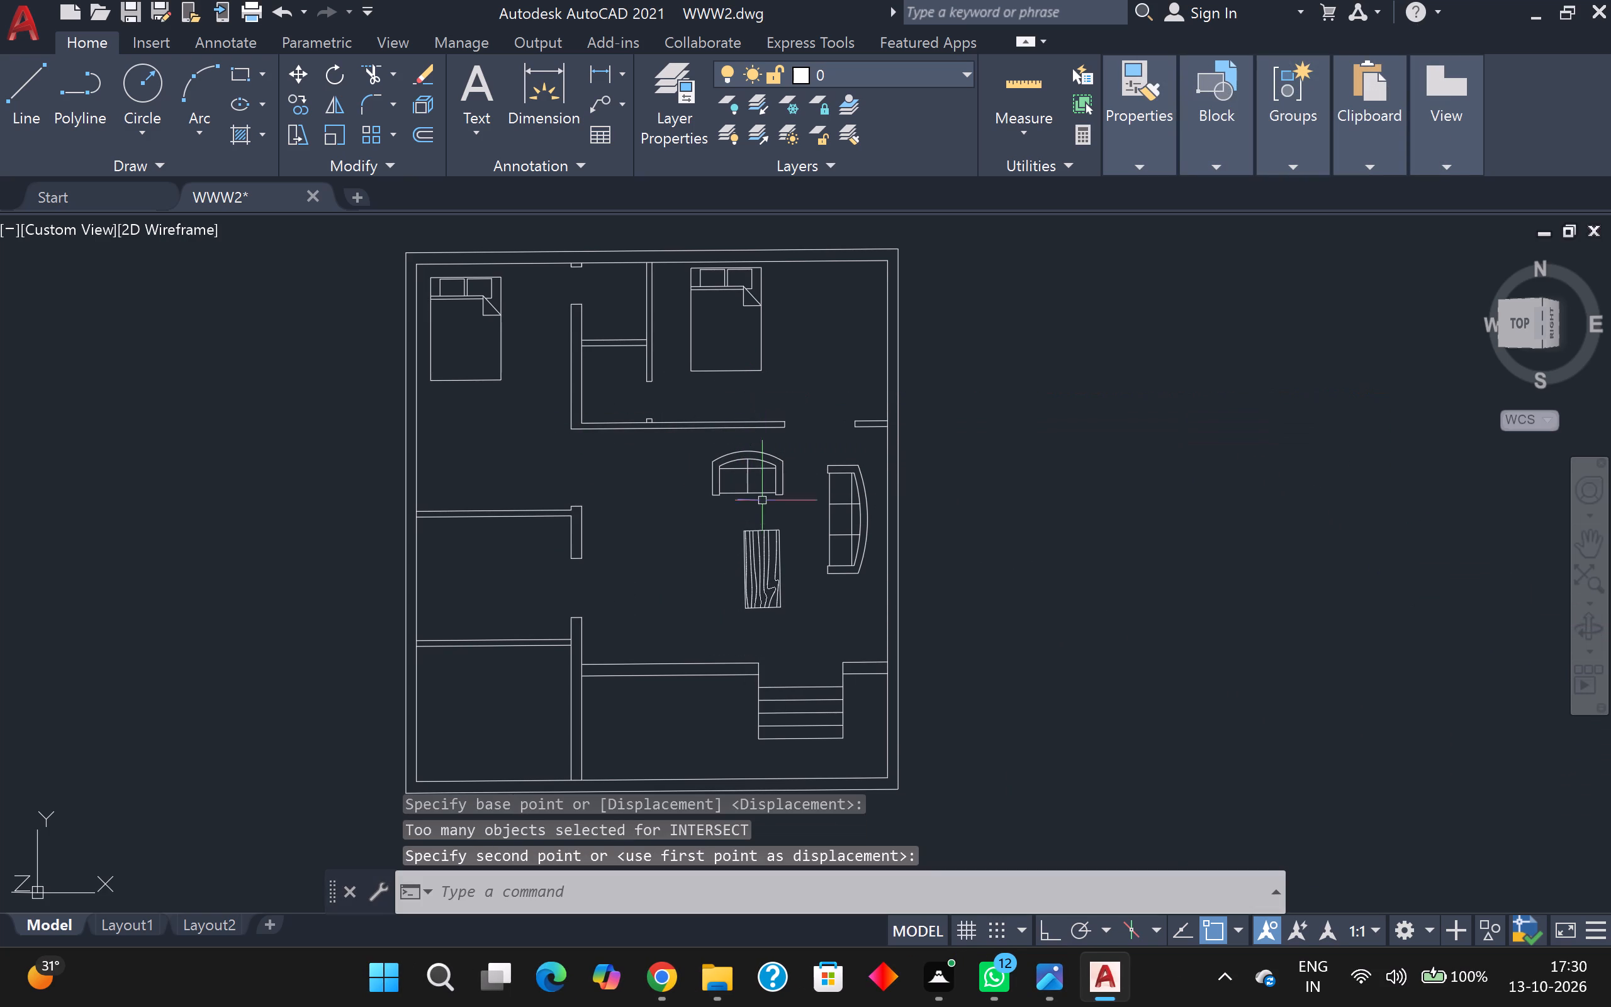
# Move the table slightly up and left so it sits closer to the two-seat sofa and centred beneath it.
pyautogui.click(764, 556)
pyautogui.press('m')
pyautogui.press('Return')
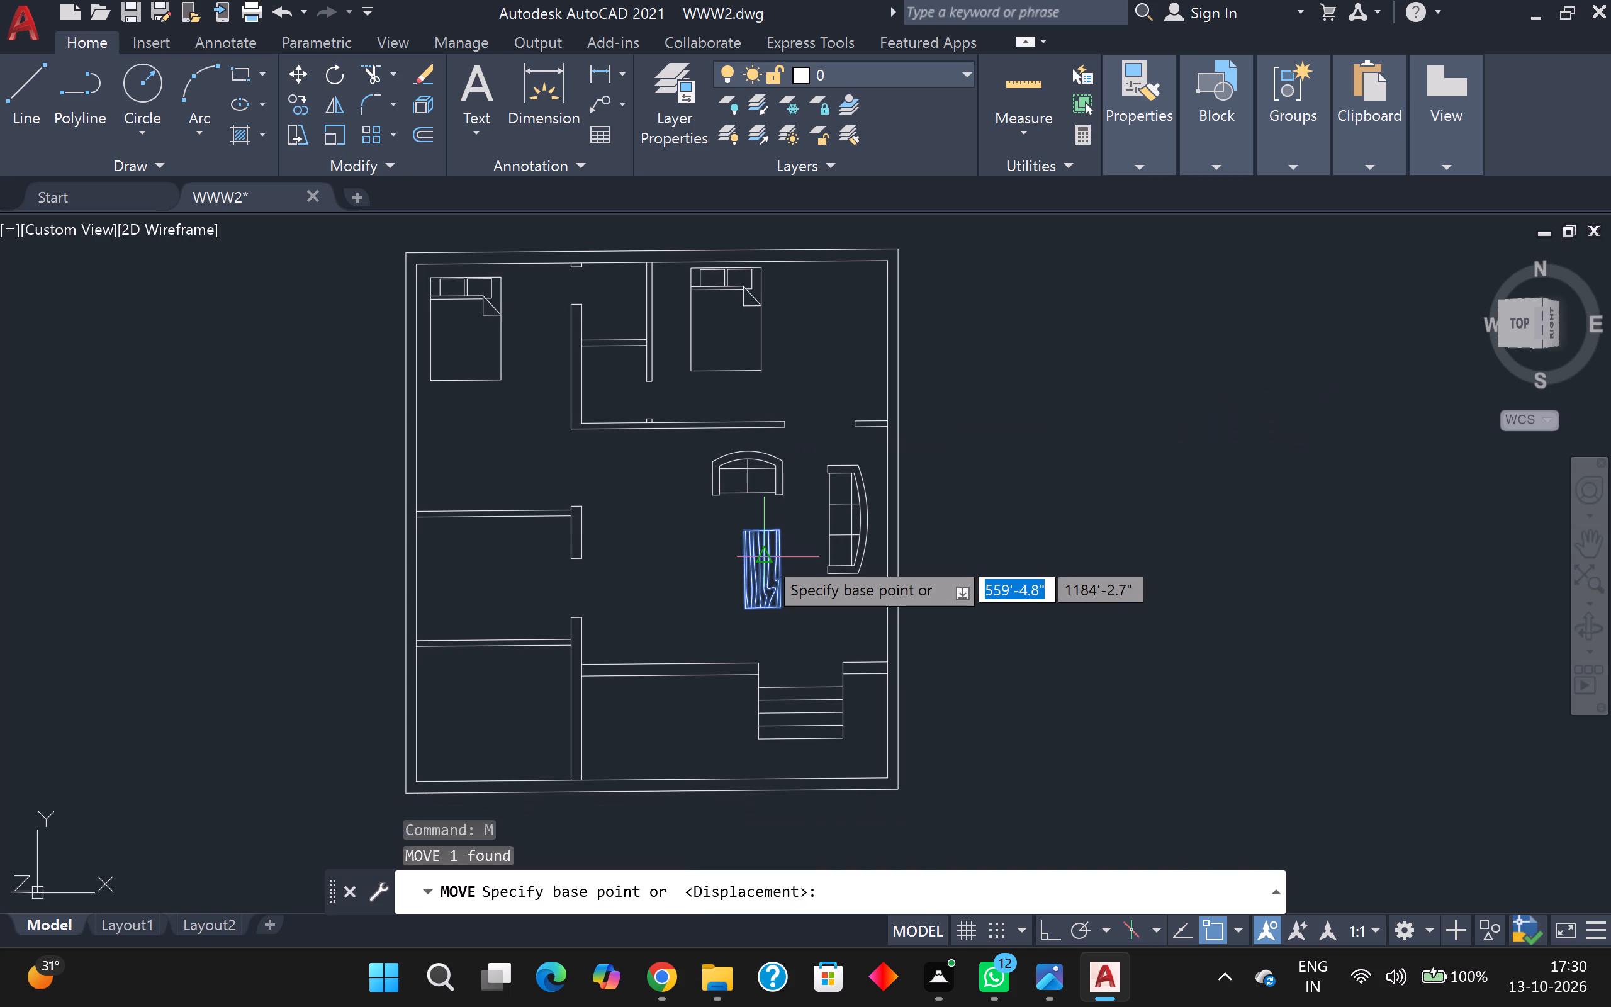
pyautogui.click(764, 556)
pyautogui.click(755, 541)
# Browse the blocks of the House Designer.dwg sample in DesignCenter, and return to the list of sample drawings.
pyautogui.scroll(-1, 843, 566)
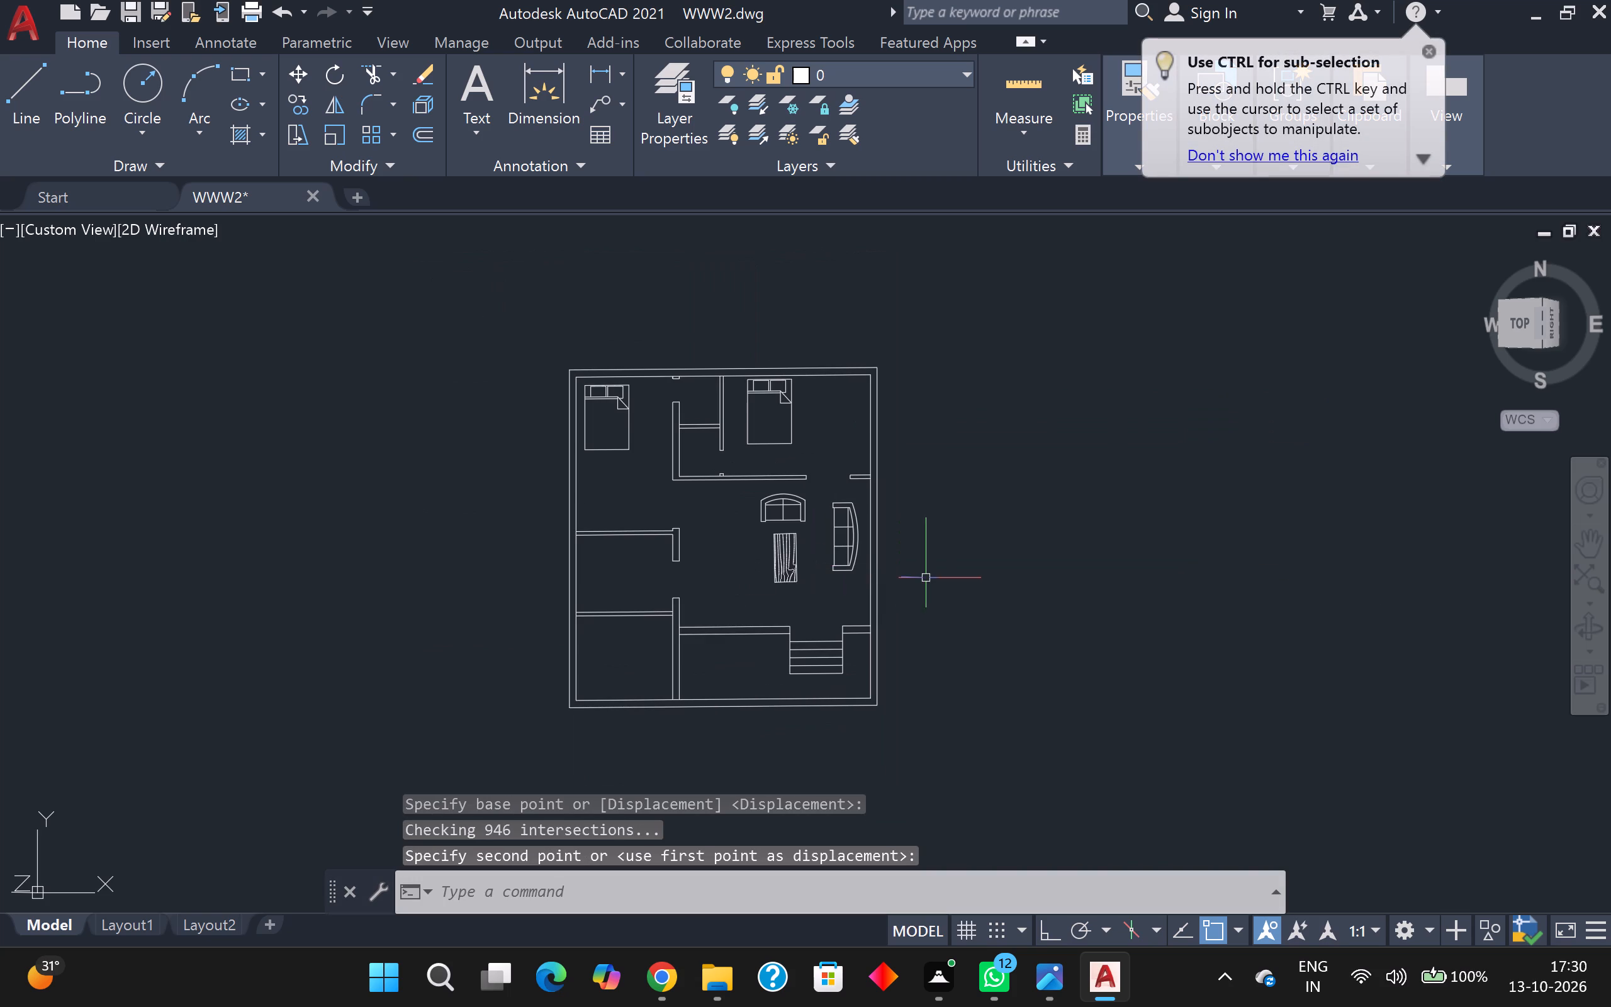
pyautogui.moveTo(741, 561); pyautogui.dragTo(907, 502, button='middle')
pyautogui.scroll(1, 876, 532)
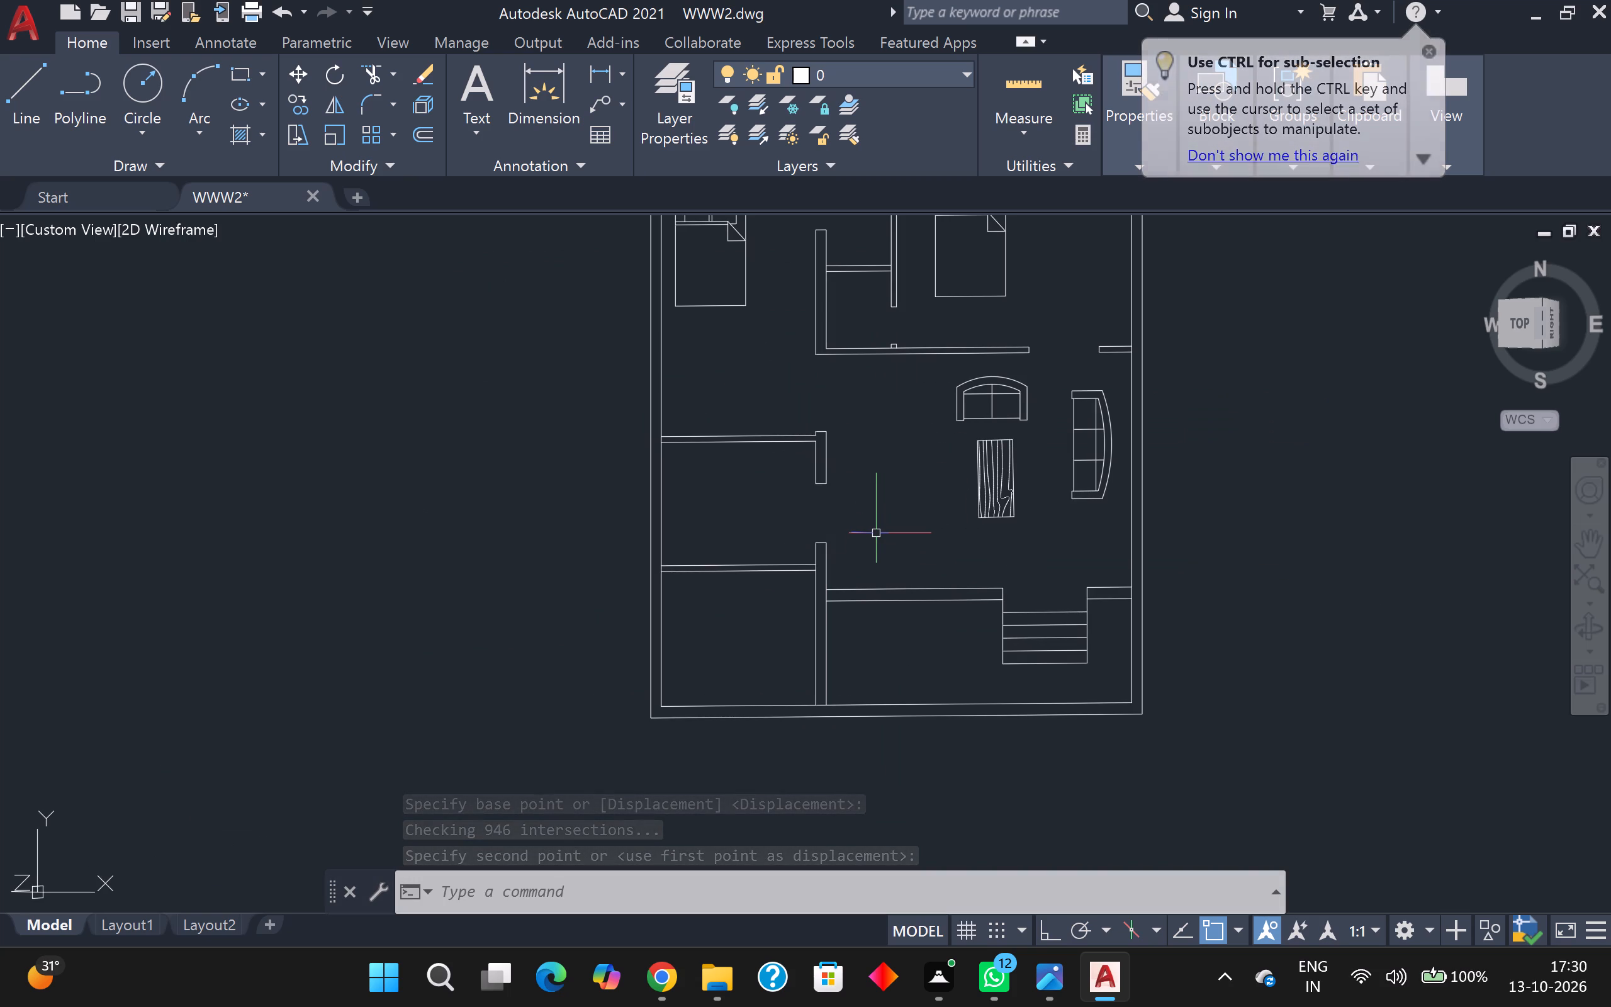
pyautogui.scroll(-2, 914, 540)
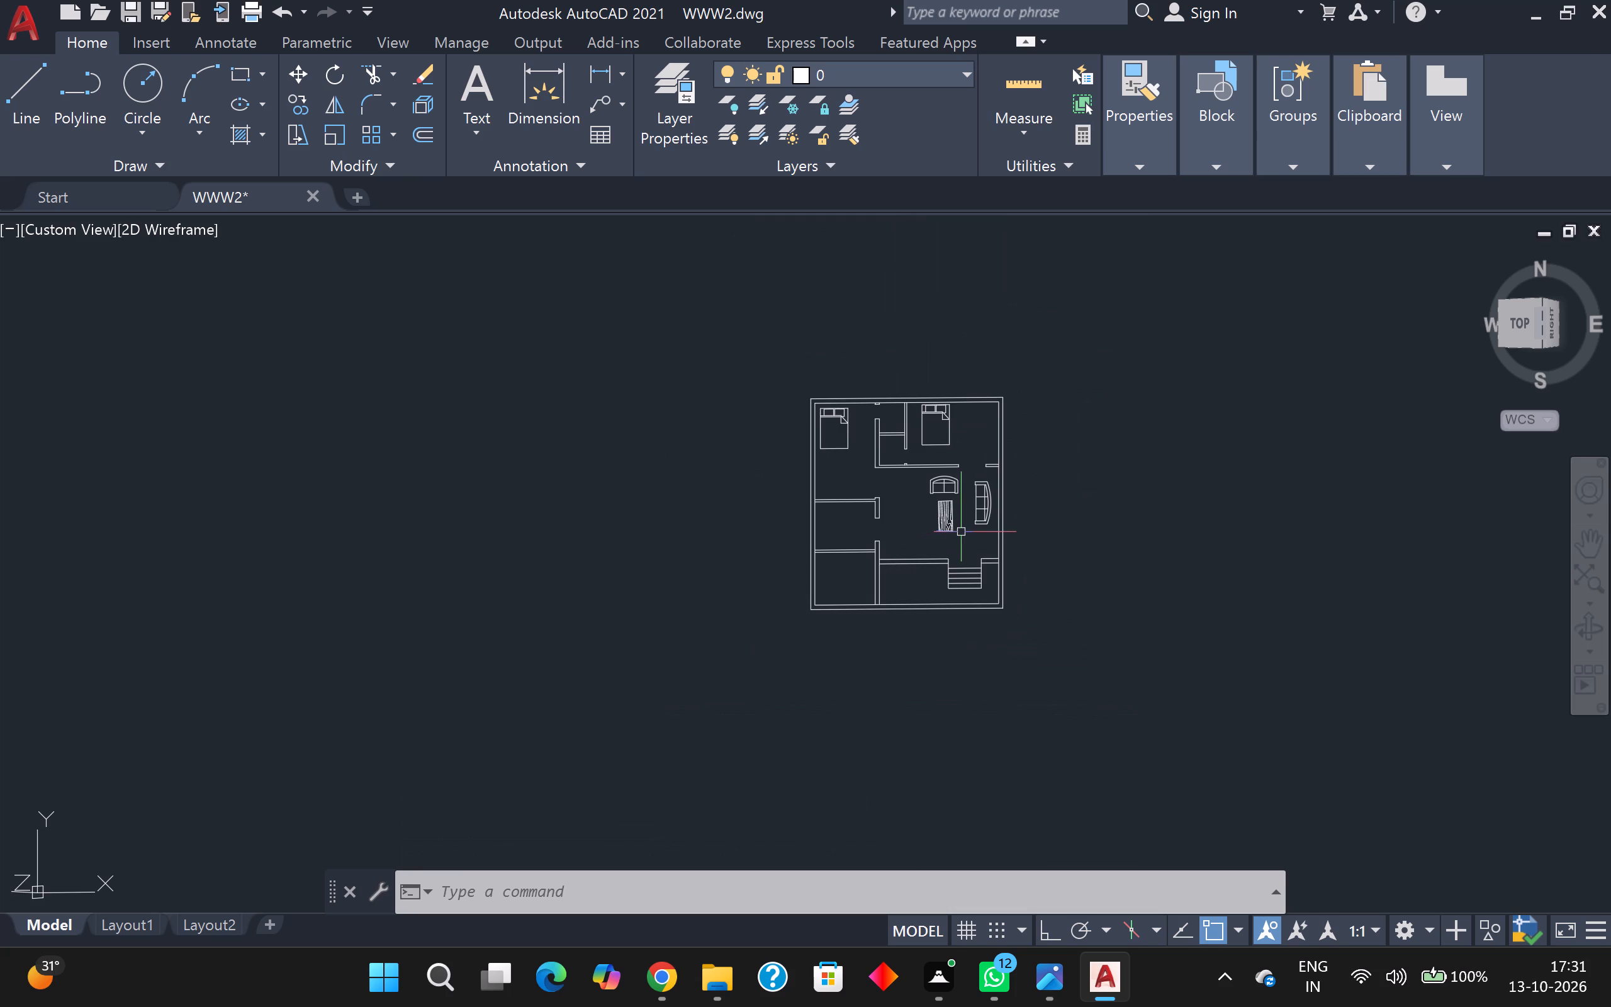
pyautogui.press('d')
pyautogui.press('e')
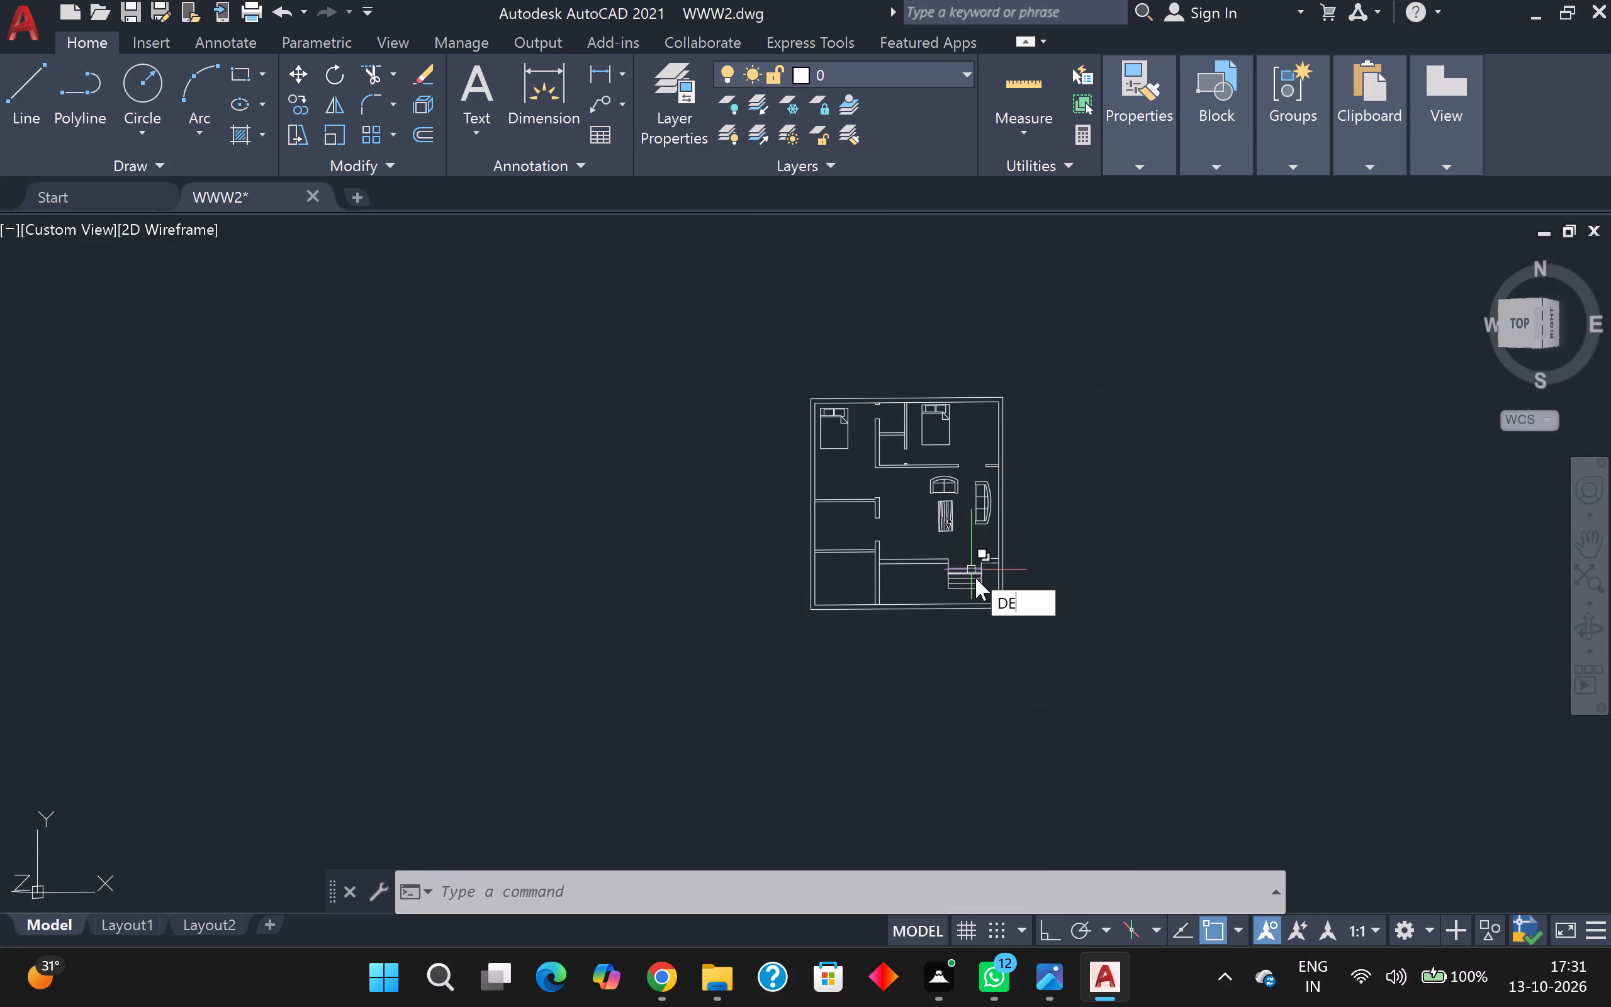
pyautogui.click(1067, 655)
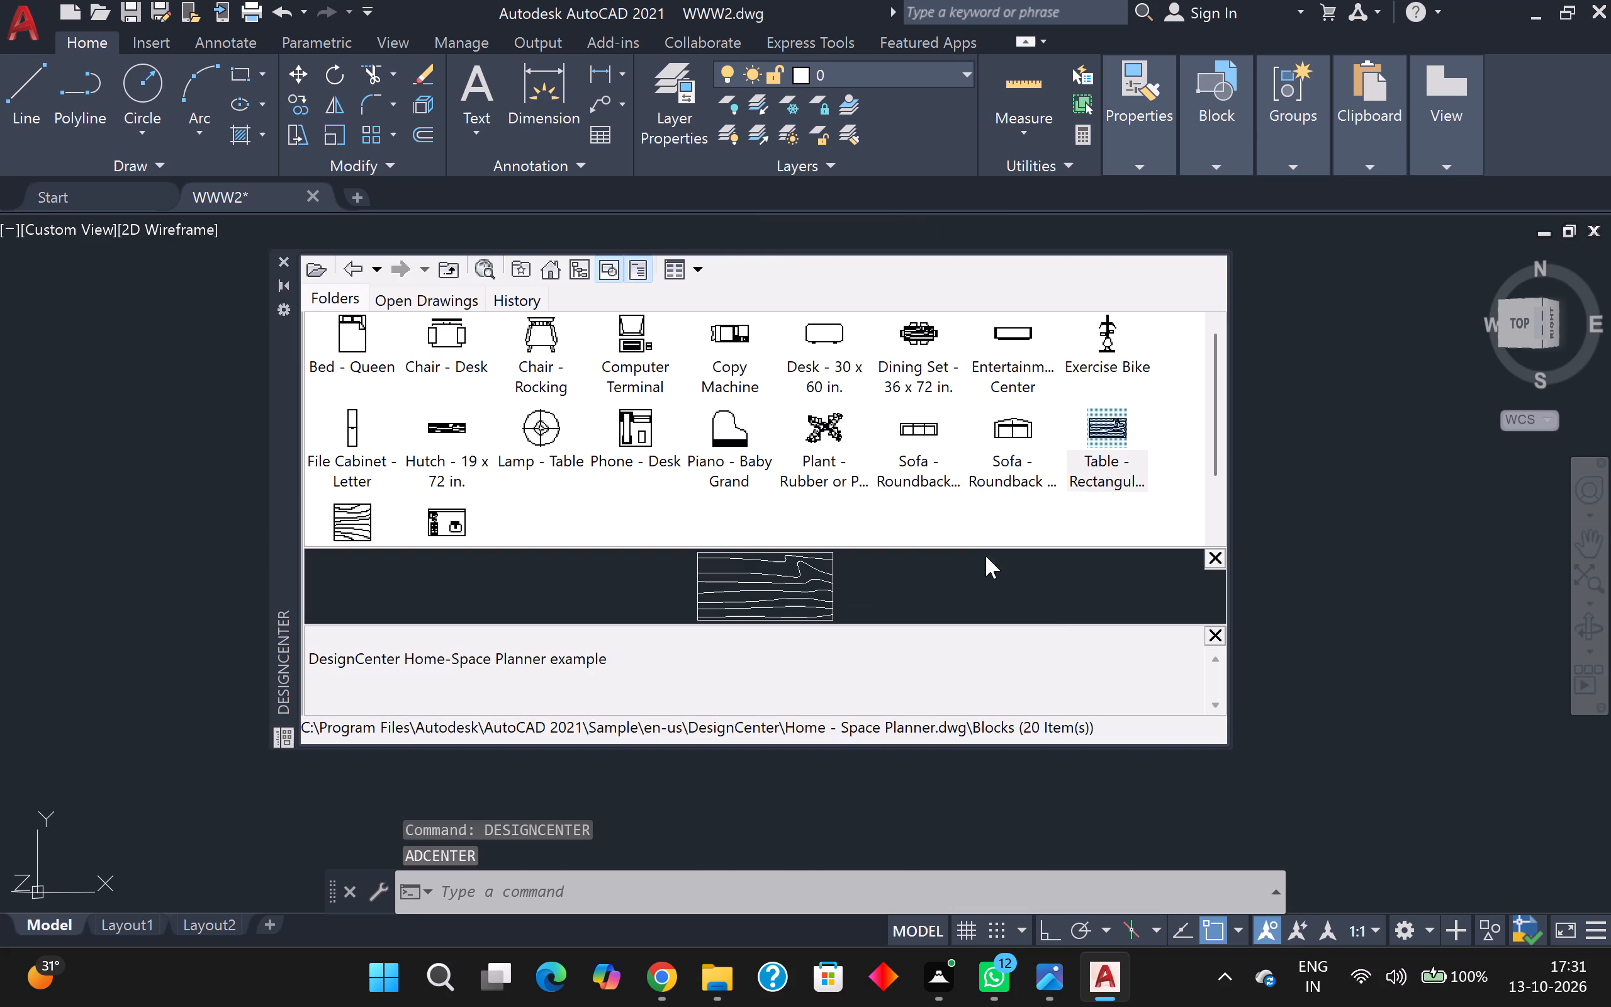
pyautogui.click(560, 276)
pyautogui.doubleClick(556, 336)
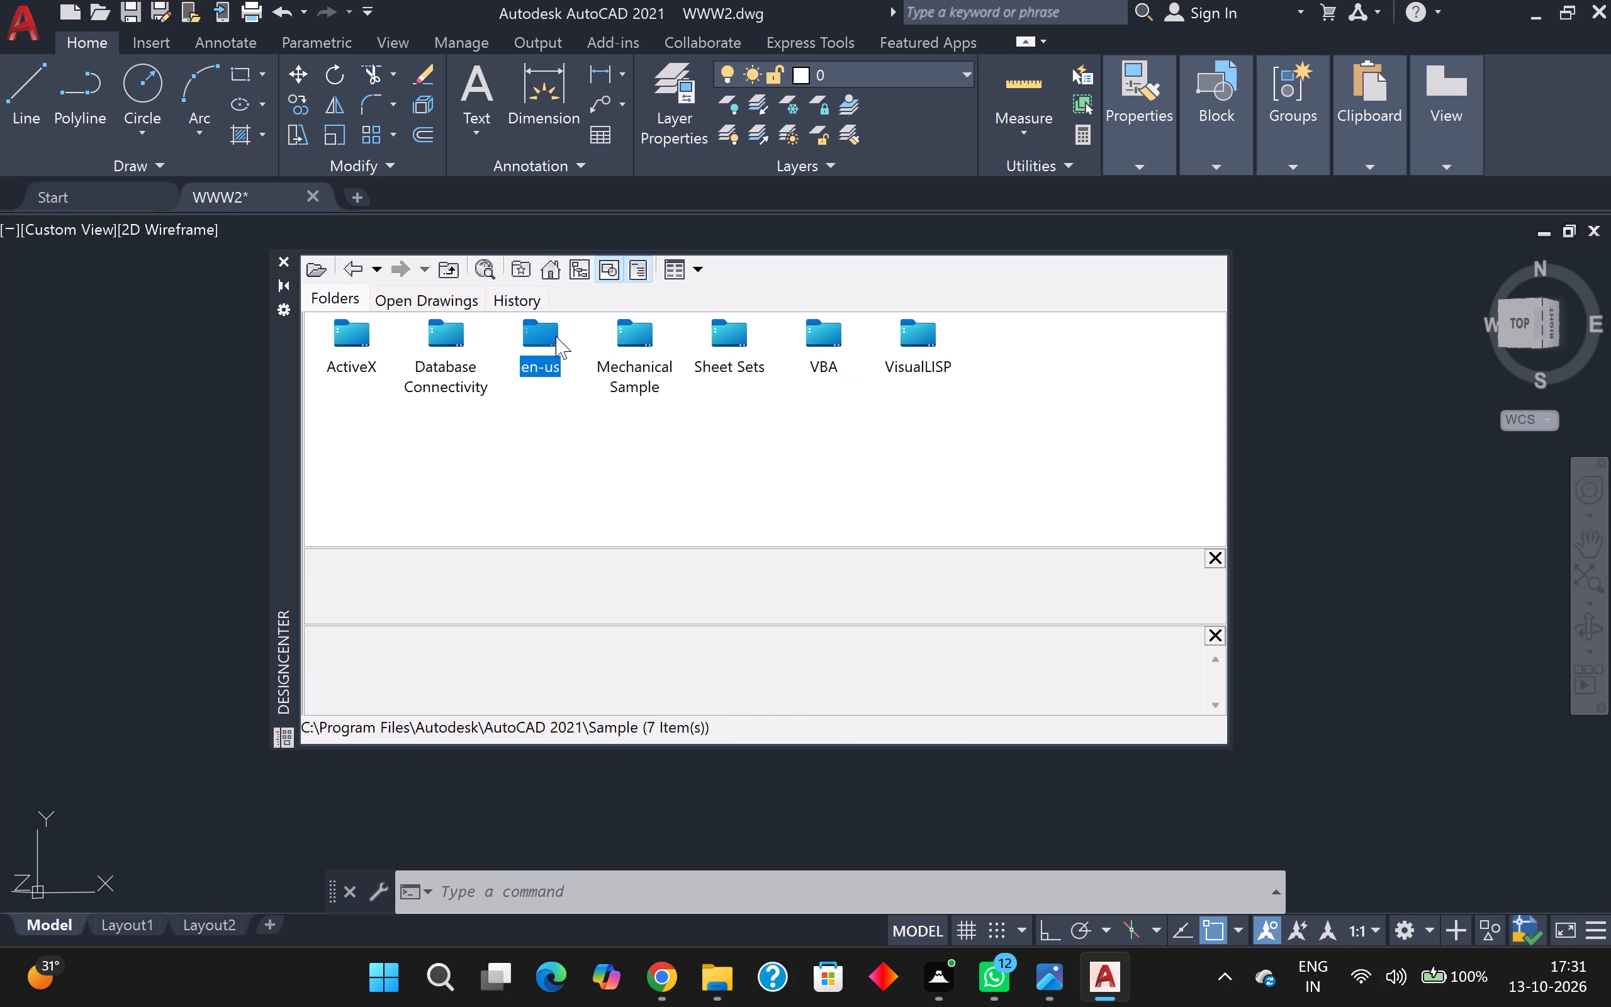
pyautogui.doubleClick(354, 336)
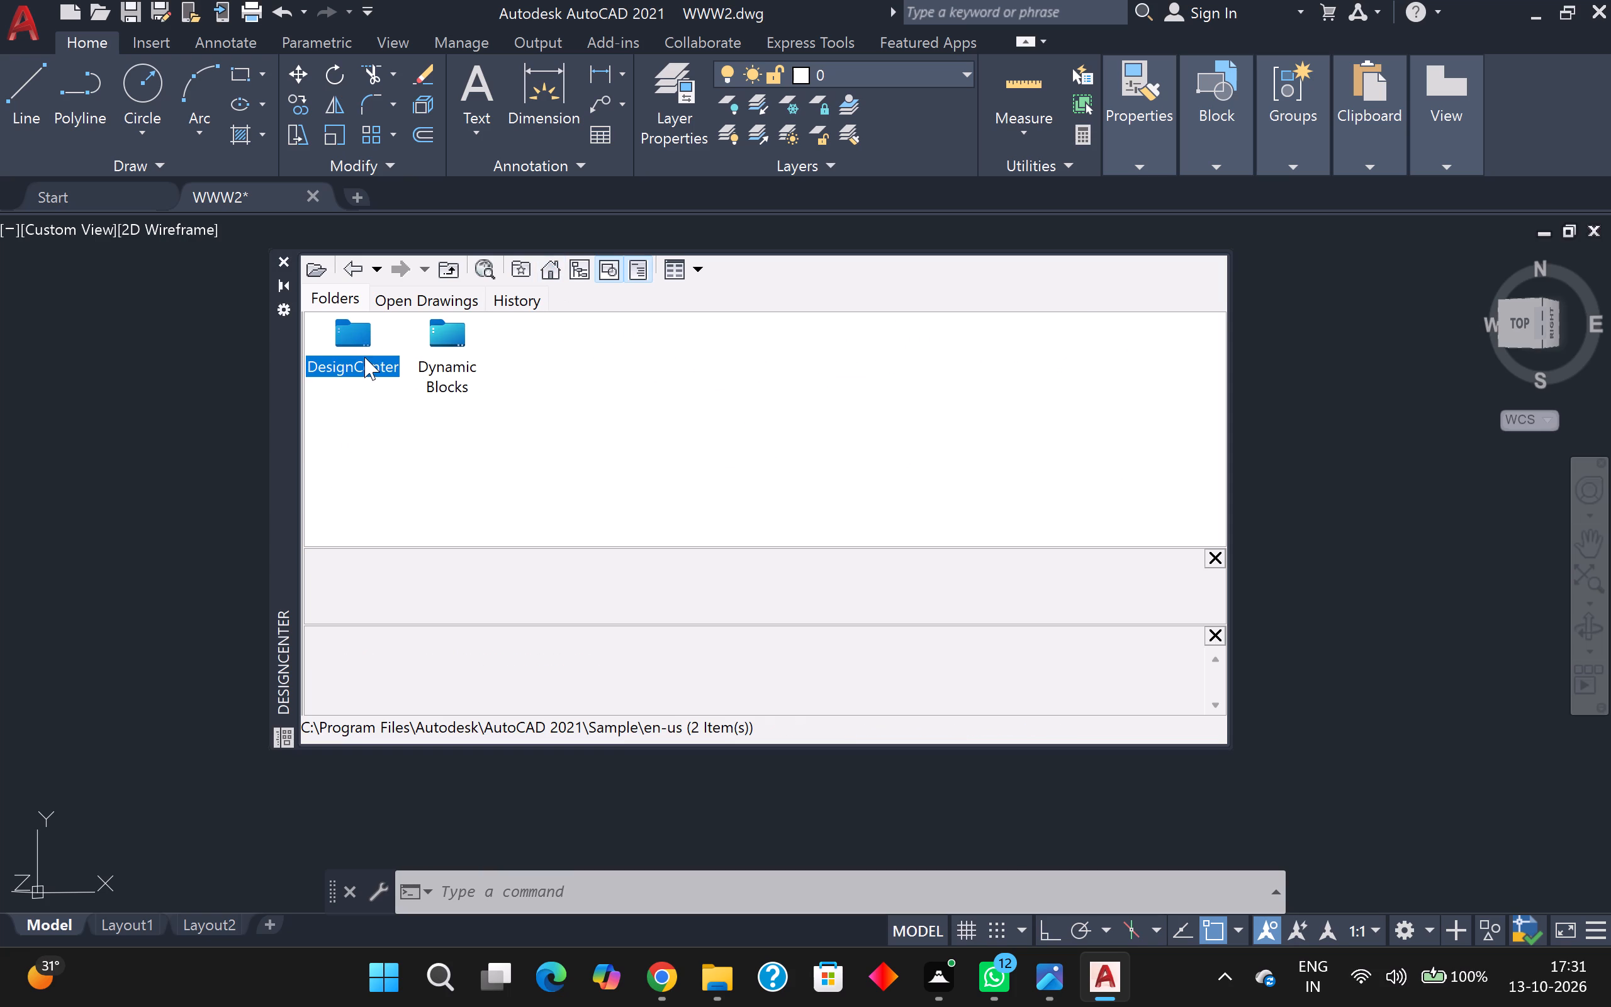
pyautogui.doubleClick(352, 325)
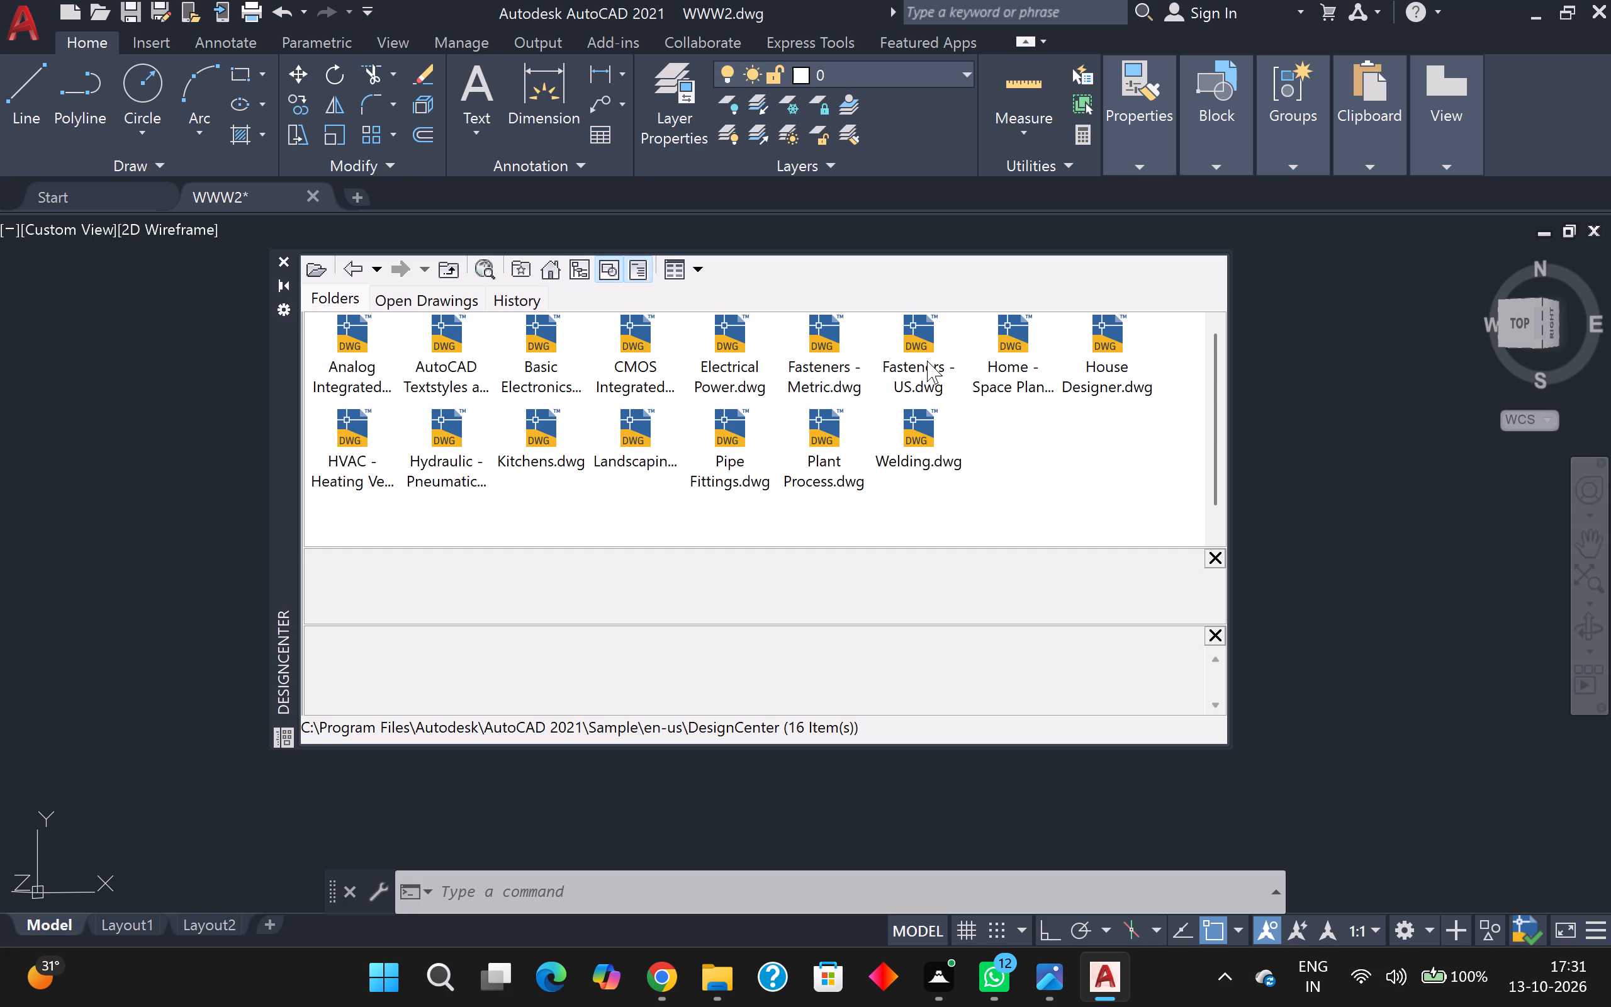
pyautogui.doubleClick(1115, 336)
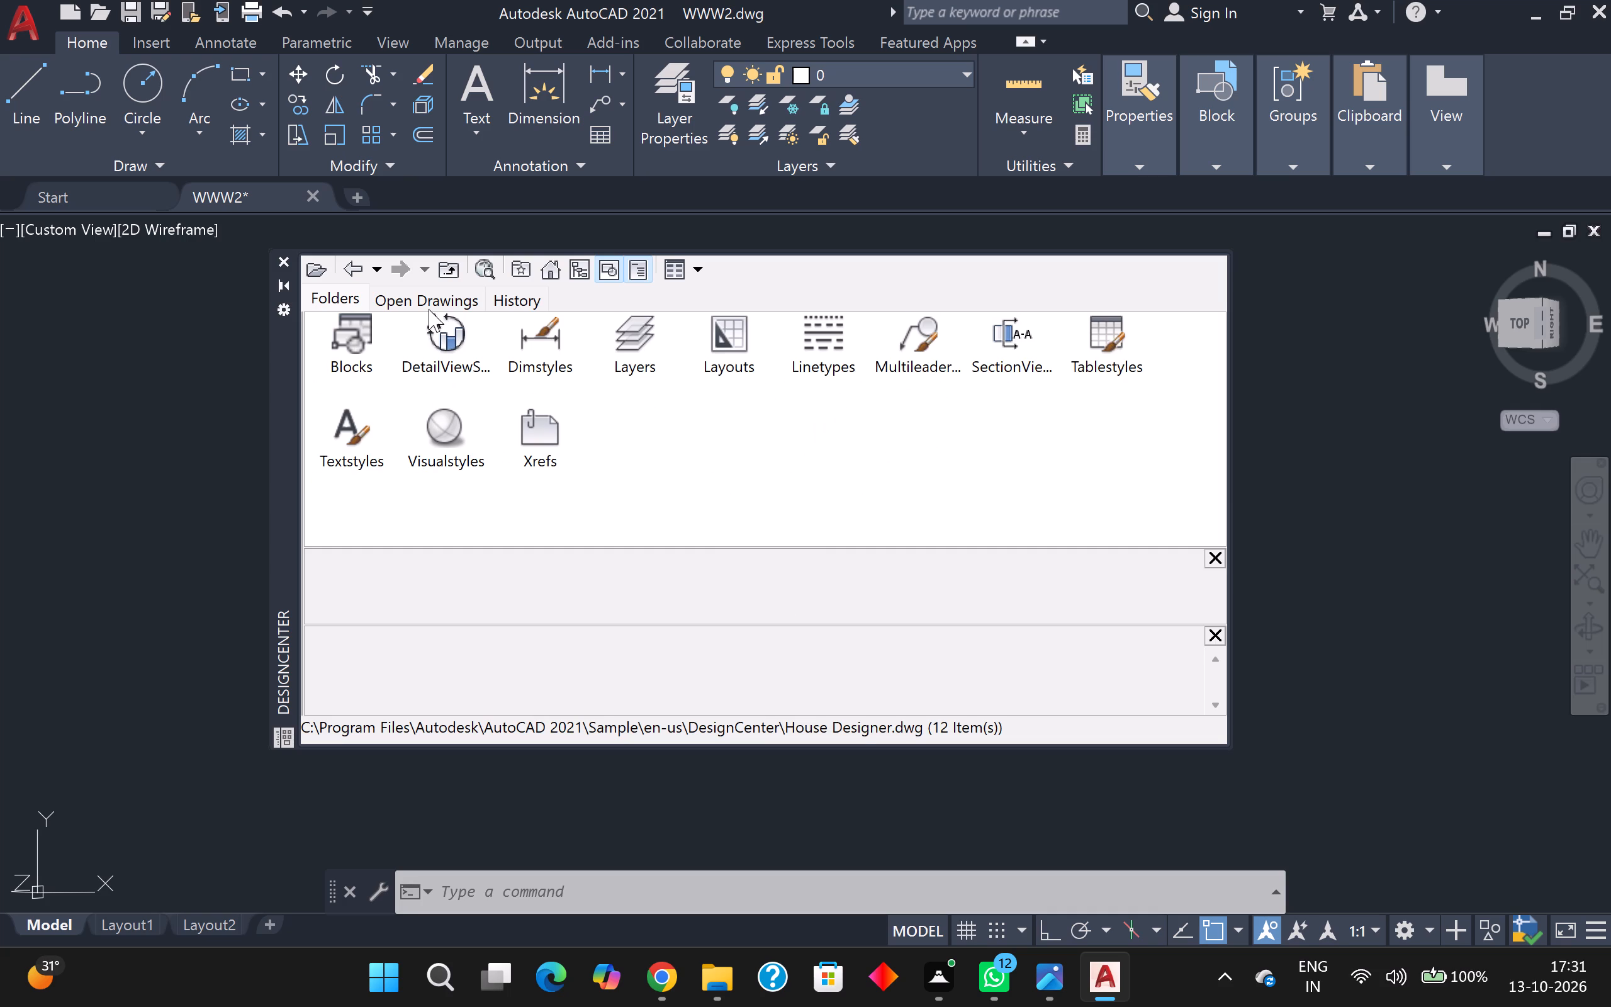
pyautogui.doubleClick(377, 336)
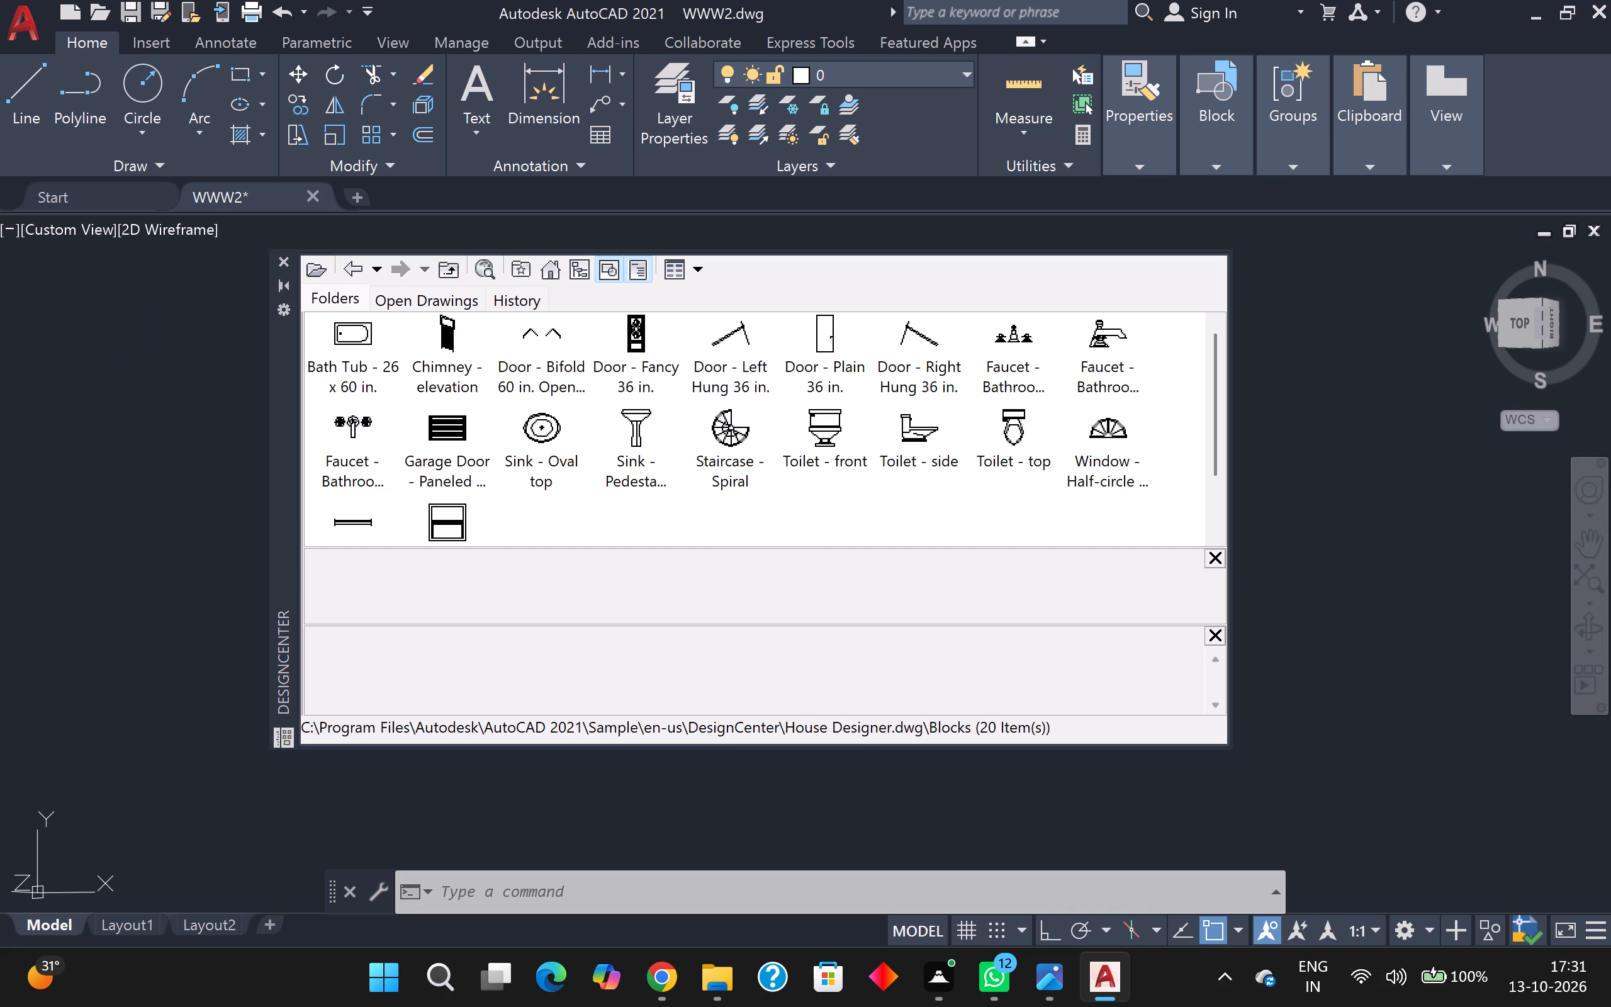
pyautogui.scroll(-3, 870, 441)
pyautogui.scroll(3, 866, 442)
pyautogui.doubleClick(352, 263)
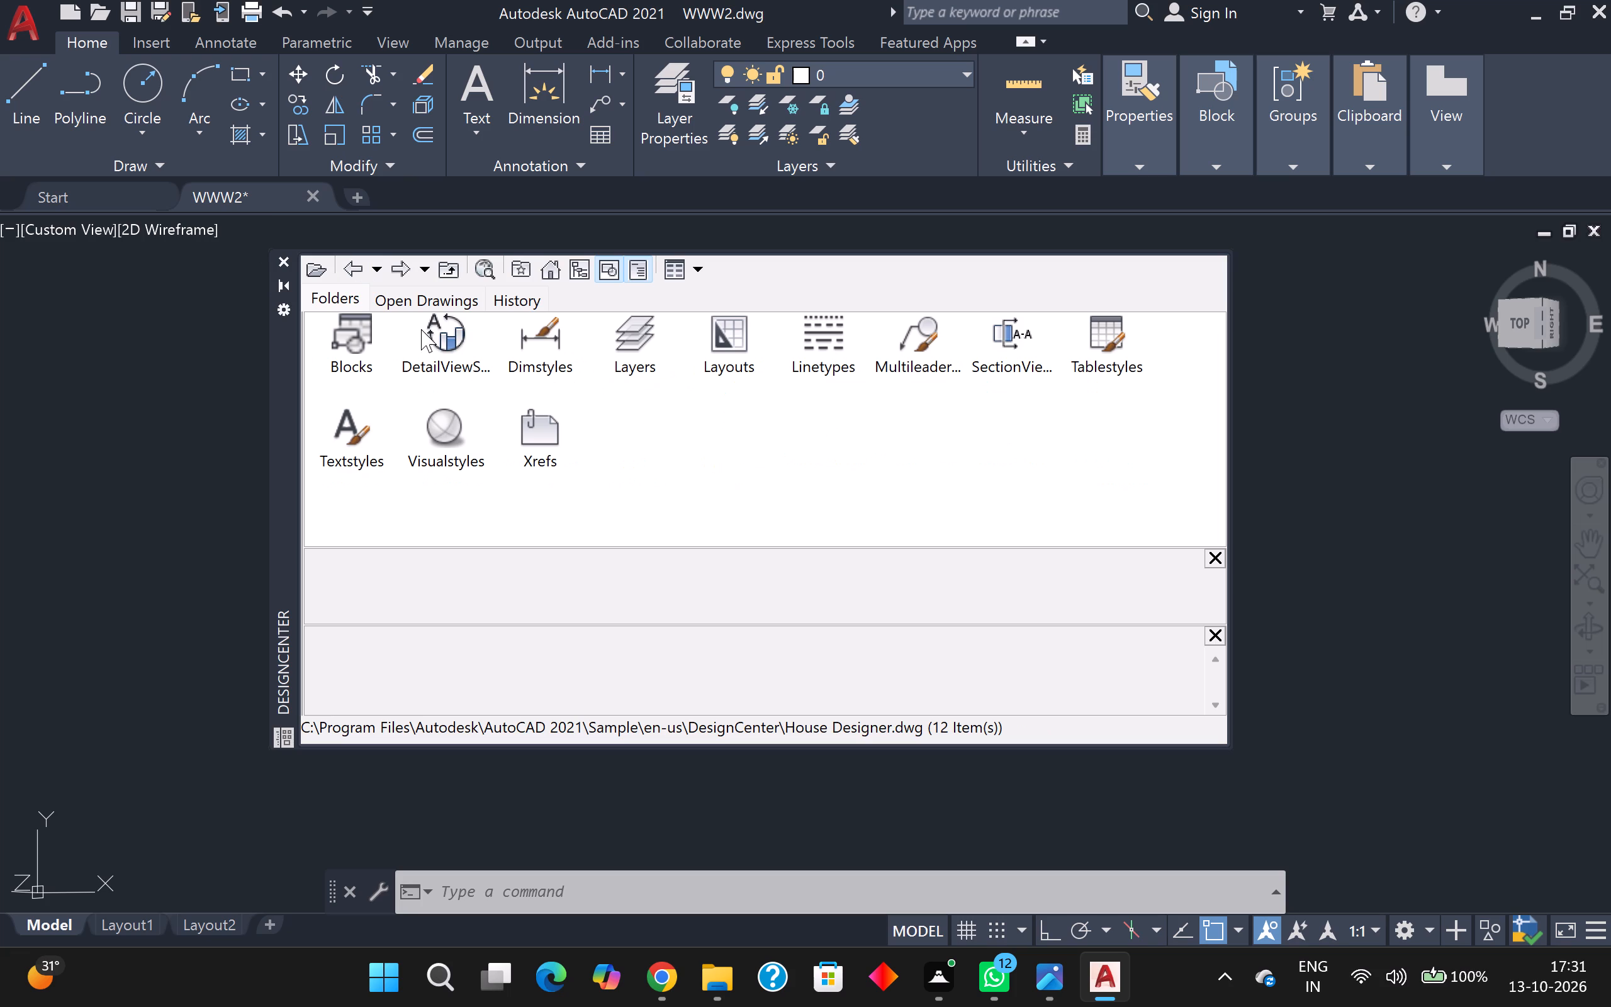
pyautogui.click(368, 264)
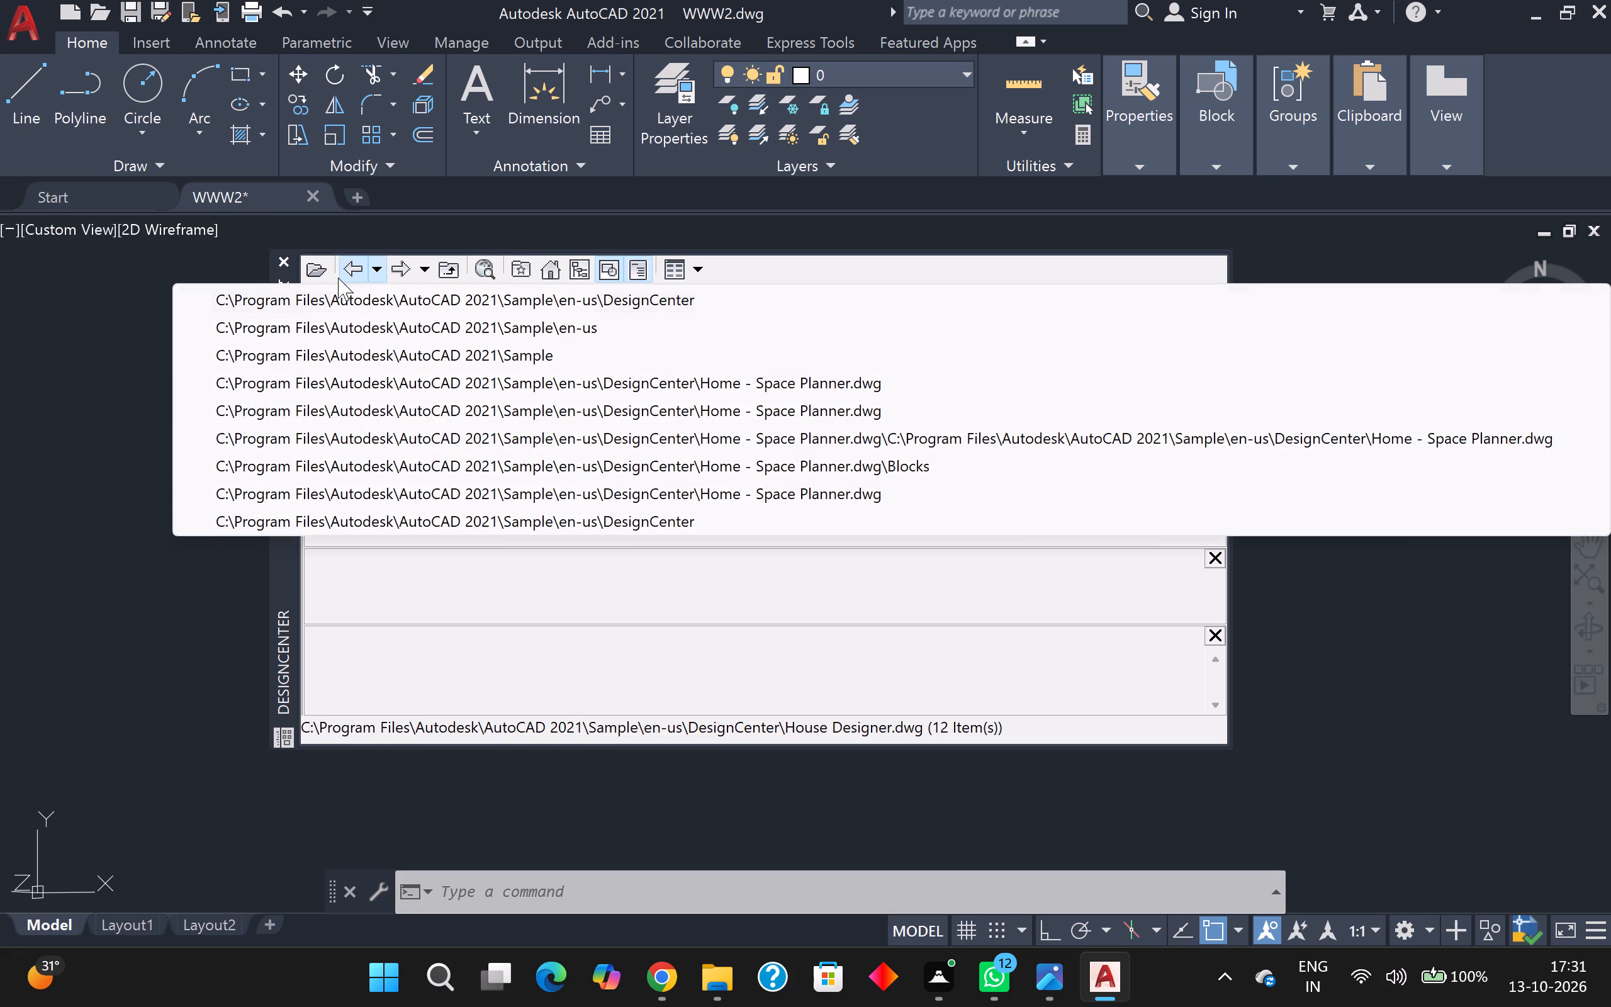
pyautogui.click(347, 262)
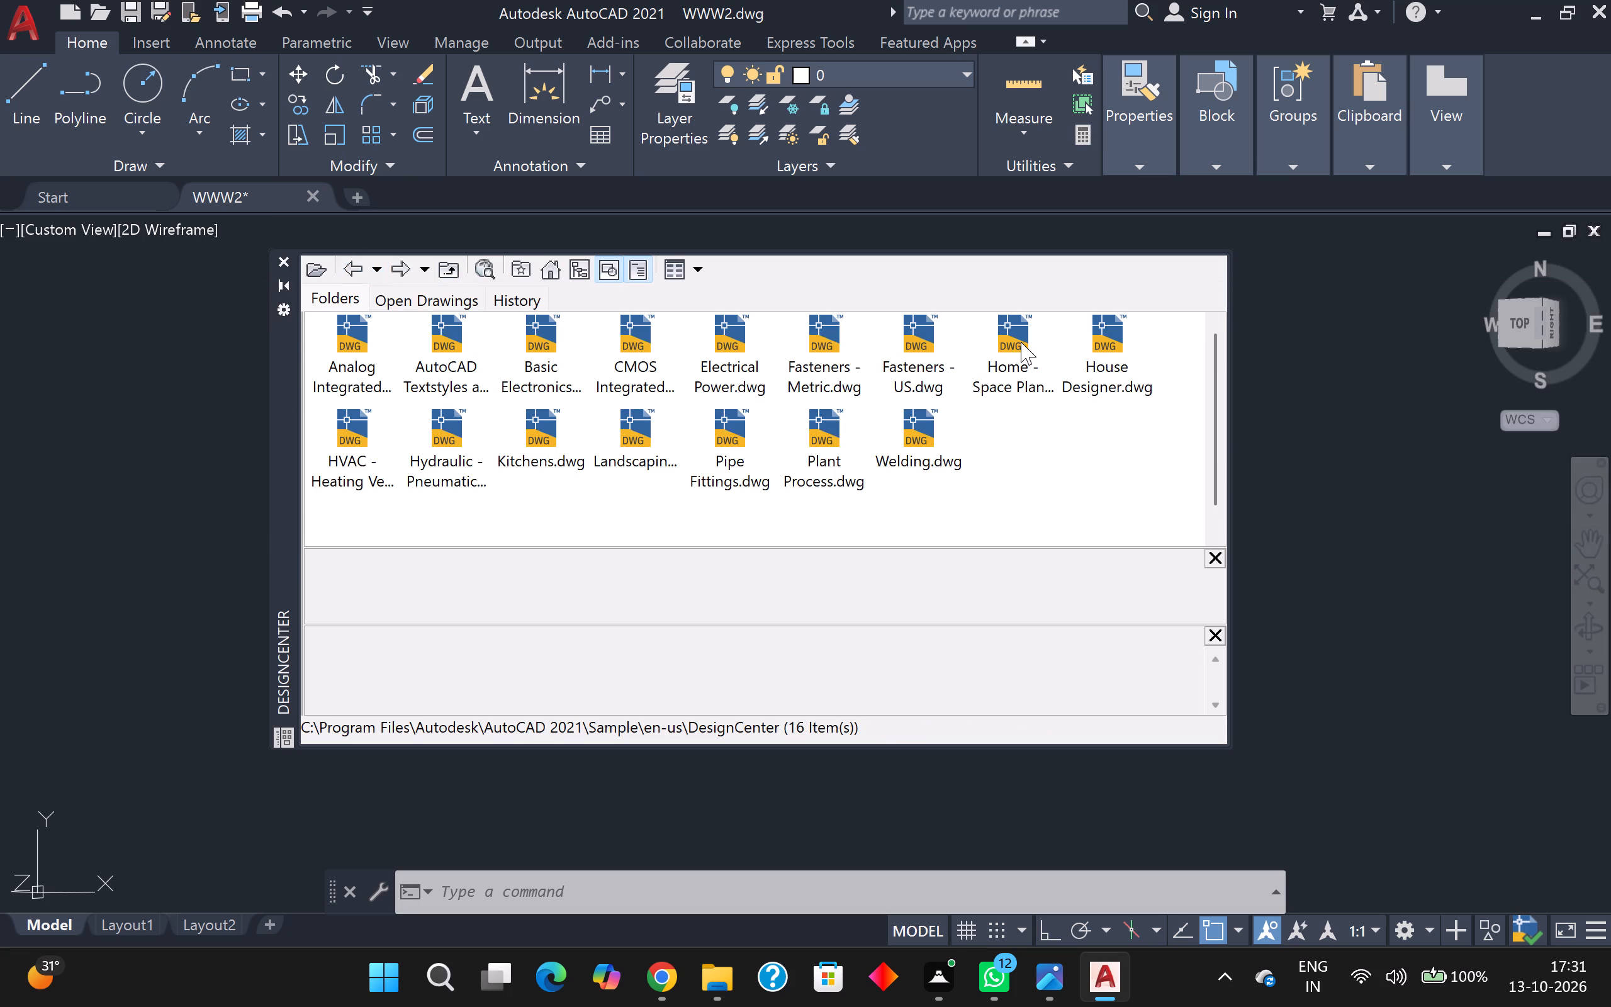
# Insert the Dining Set - 36 x 72 in. block from Home - Space Planner.dwg beyond the plan's right wall.
pyautogui.doubleClick(1021, 342)
pyautogui.click(1023, 344)
pyautogui.doubleClick(1023, 344)
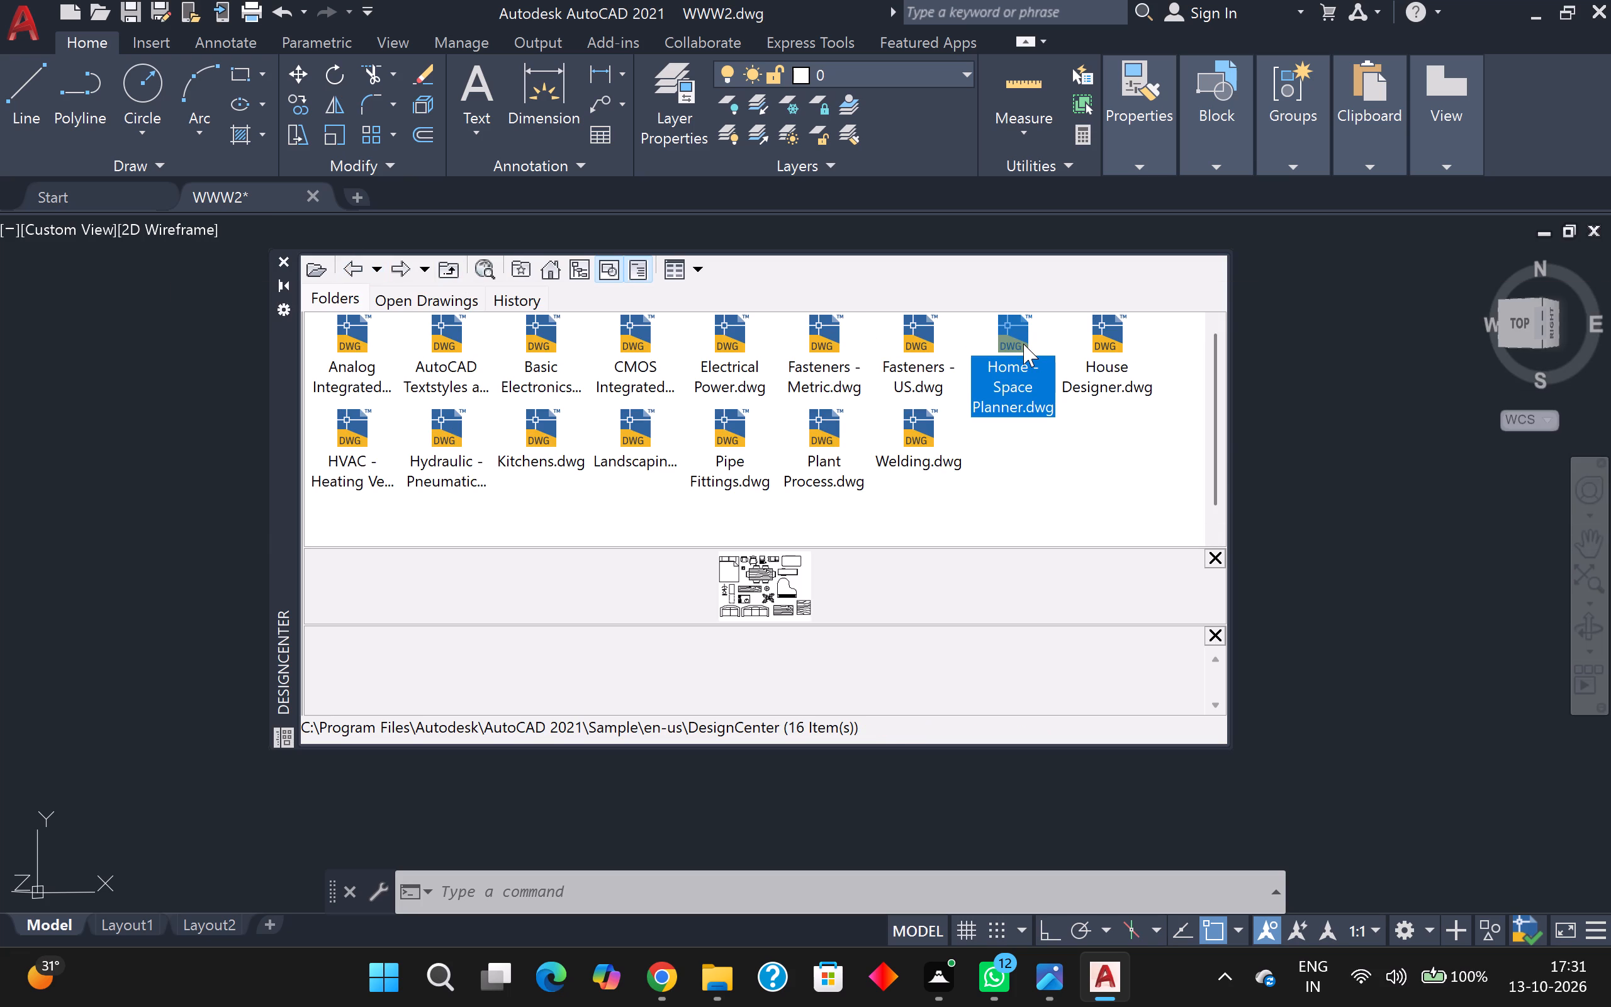
pyautogui.doubleClick(1013, 347)
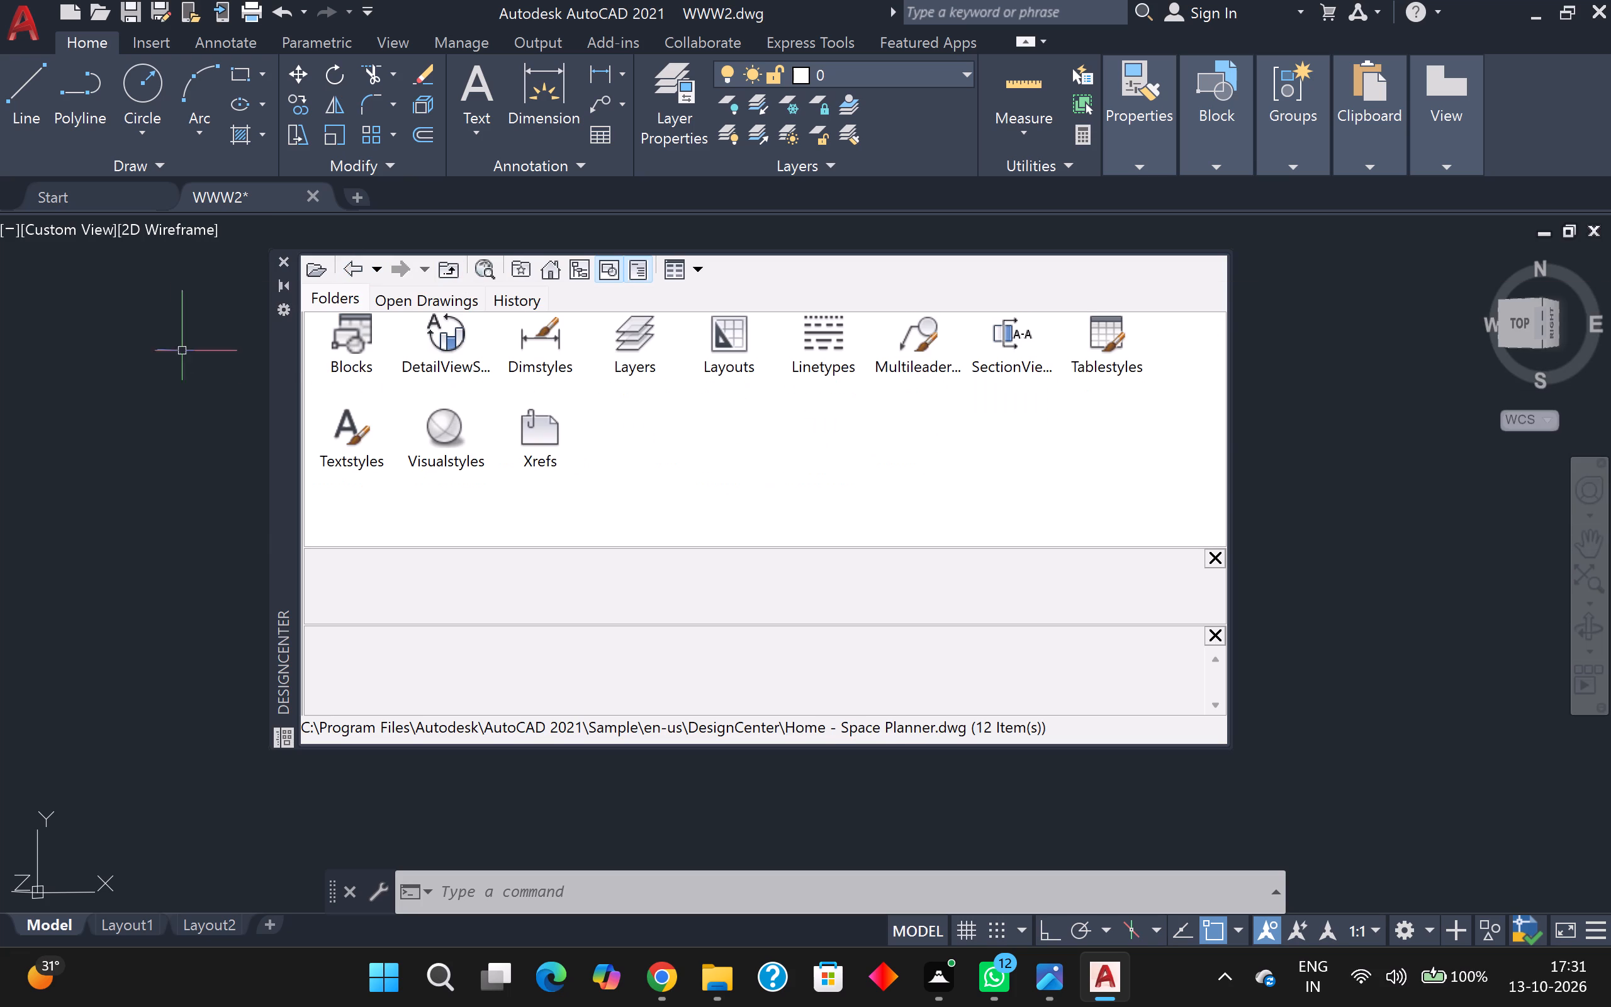
pyautogui.doubleClick(364, 330)
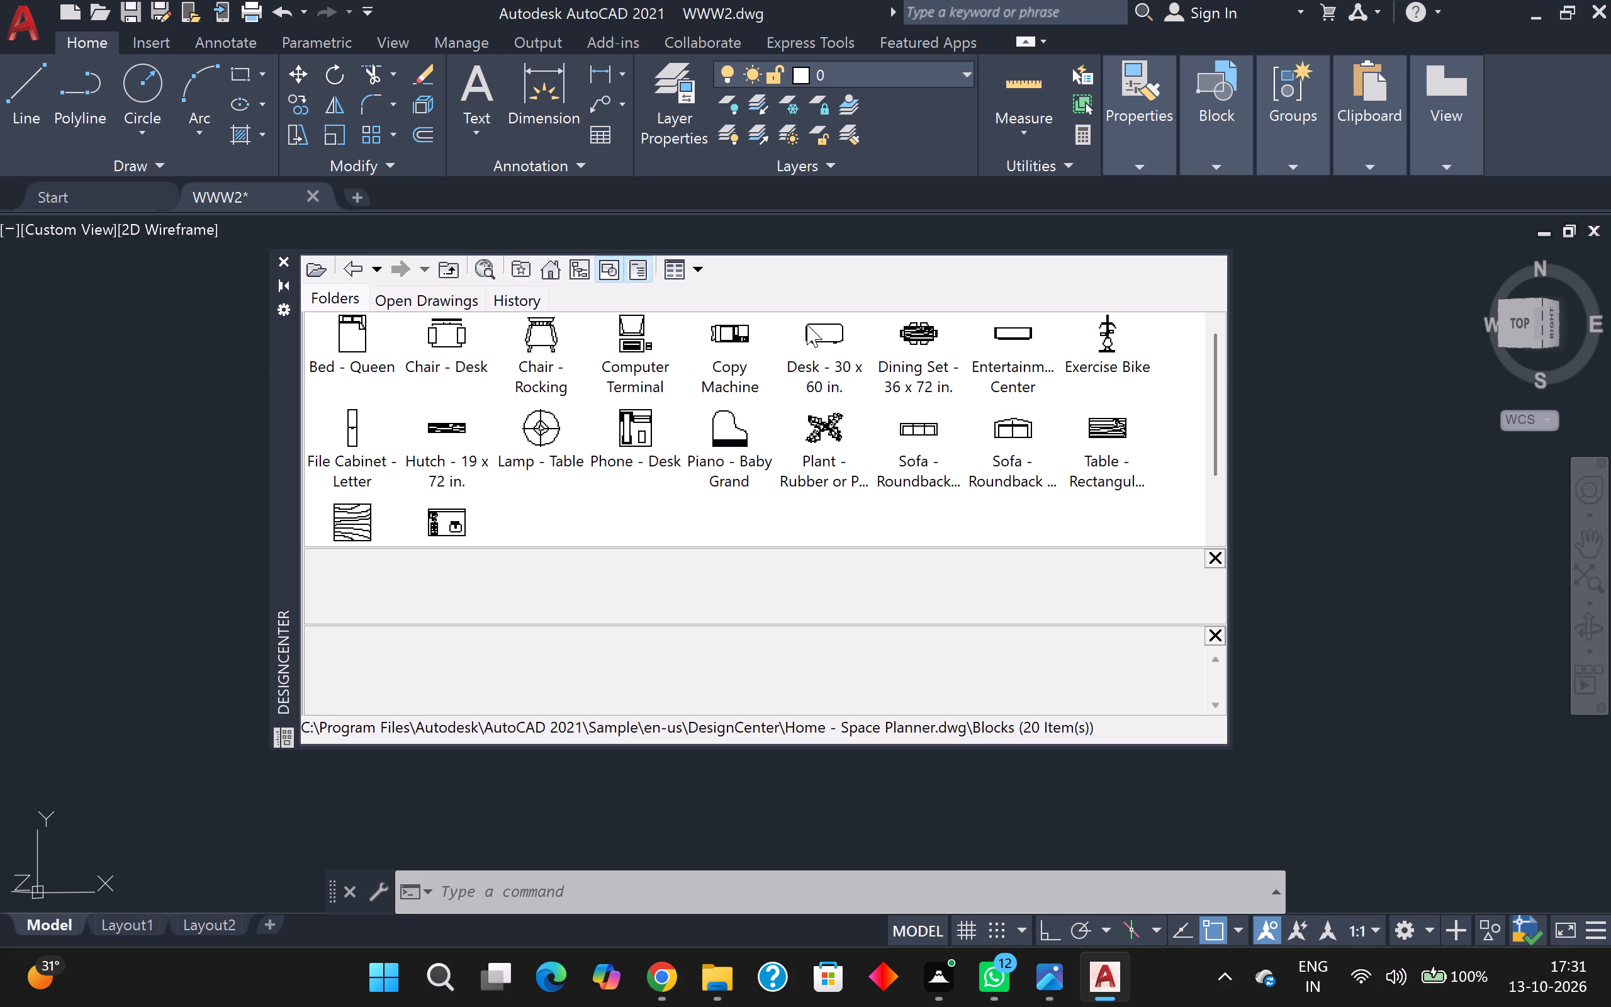
pyautogui.moveTo(902, 325); pyautogui.dragTo(1289, 478)
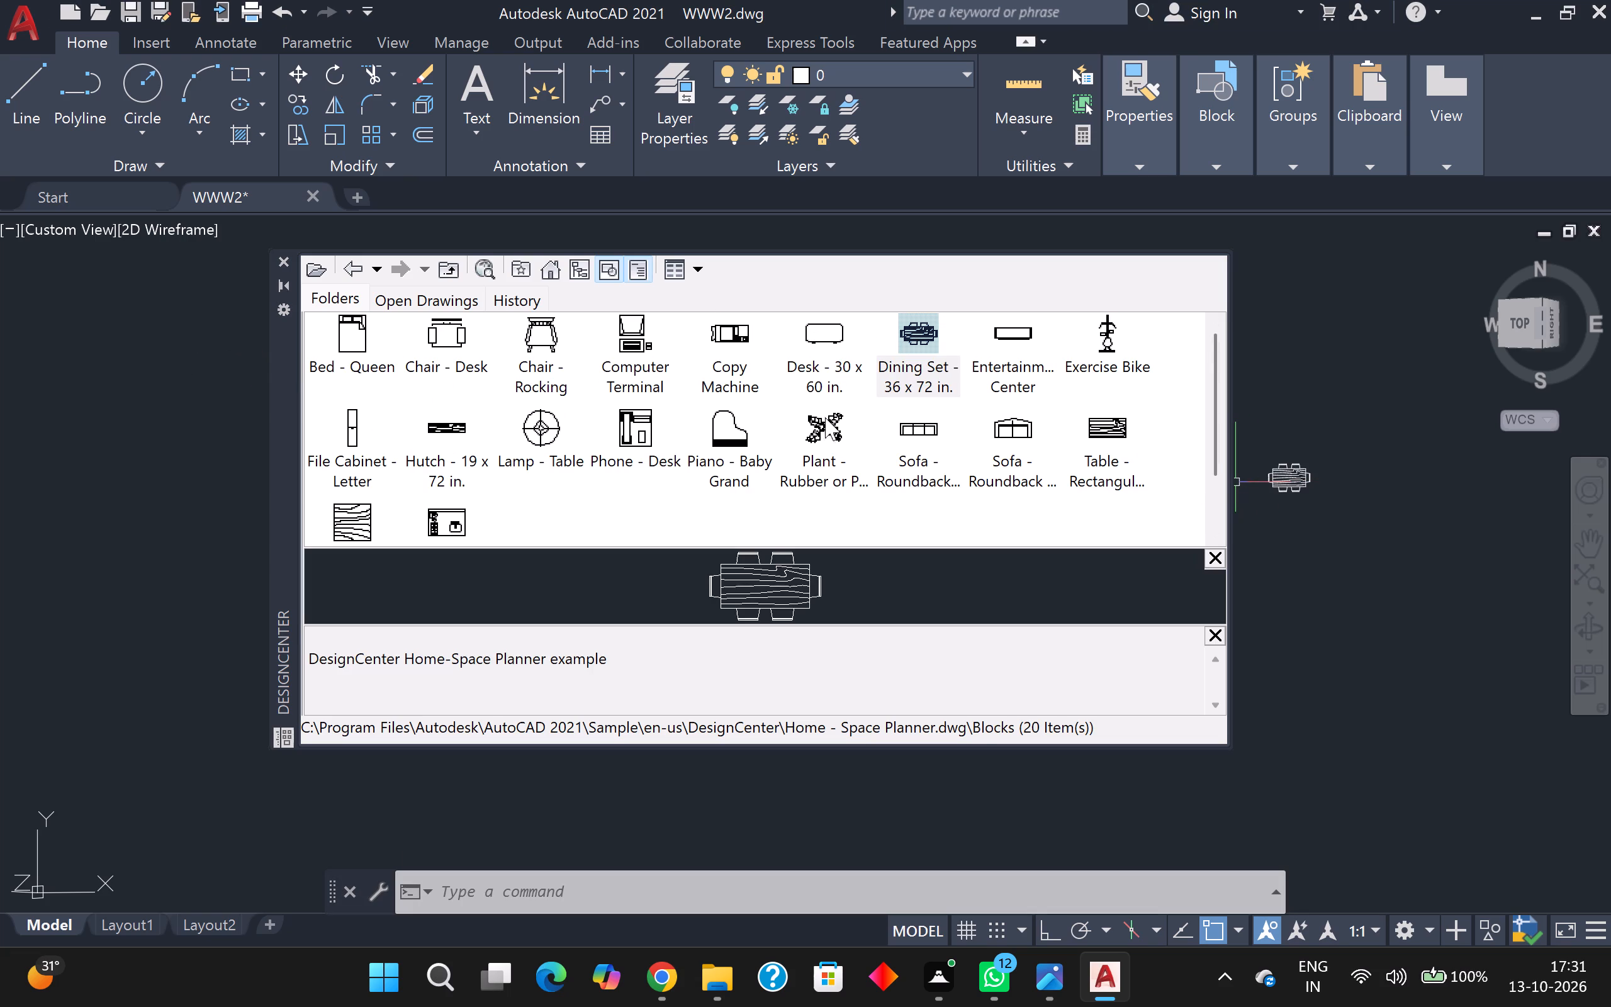
pyautogui.click(291, 266)
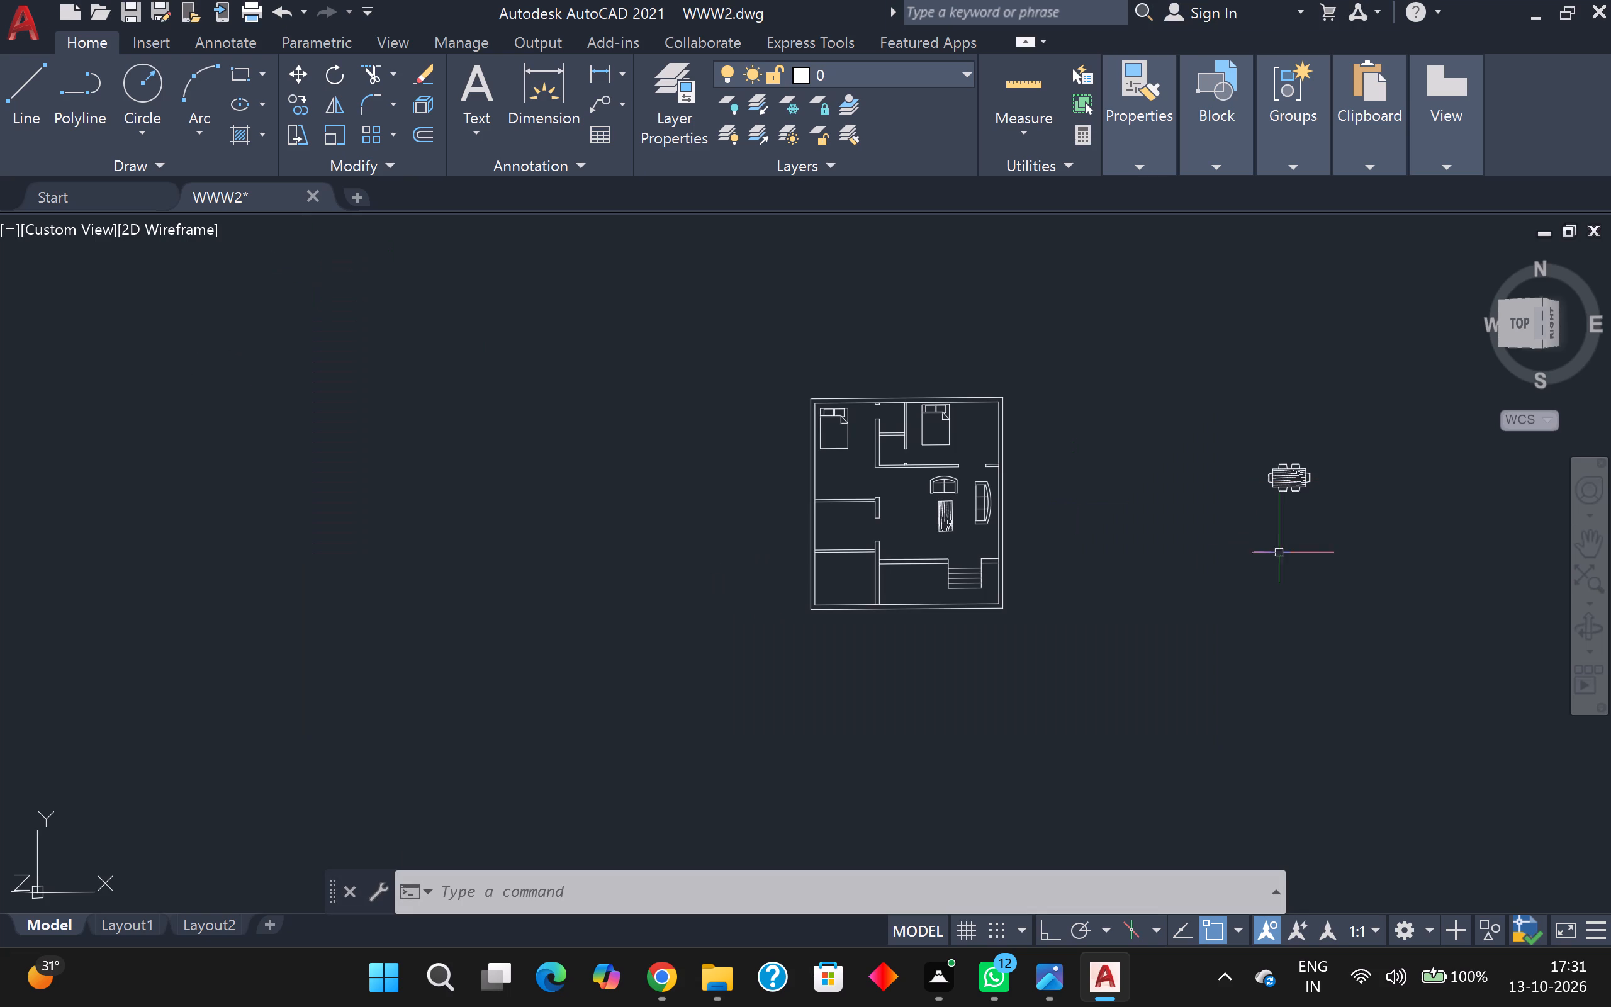
# Move the dining set from outside the plan into the middle room along the plan's left wall.
pyautogui.click(1303, 485)
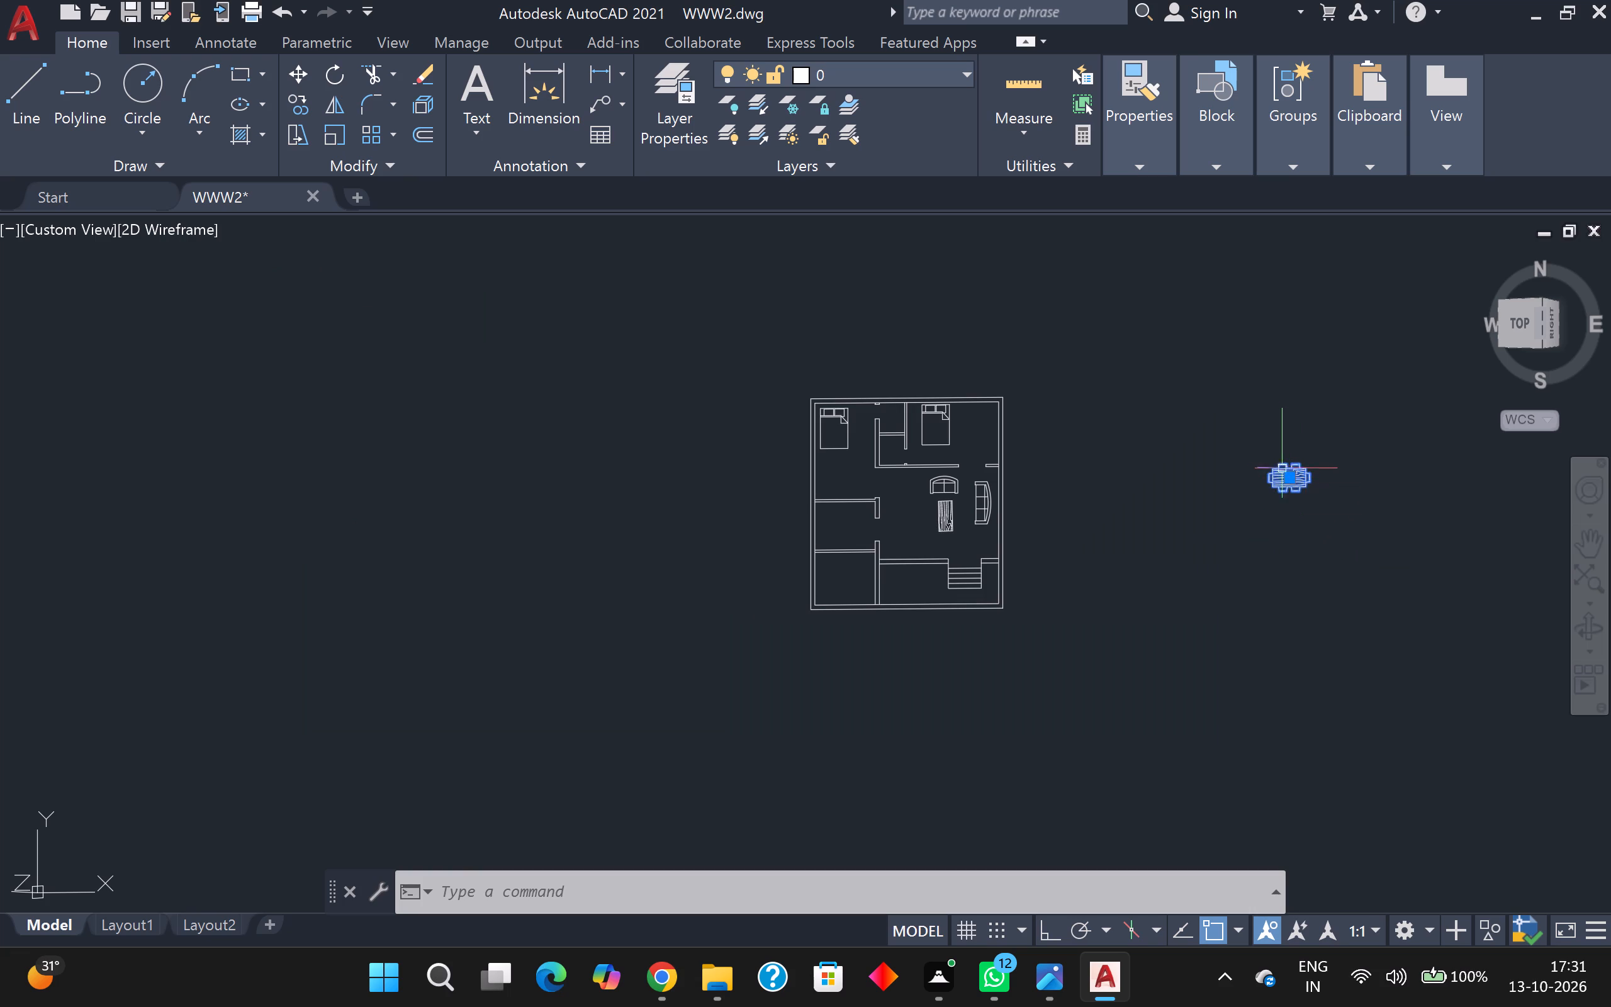
pyautogui.press('m')
pyautogui.press('Return')
pyautogui.click(1286, 478)
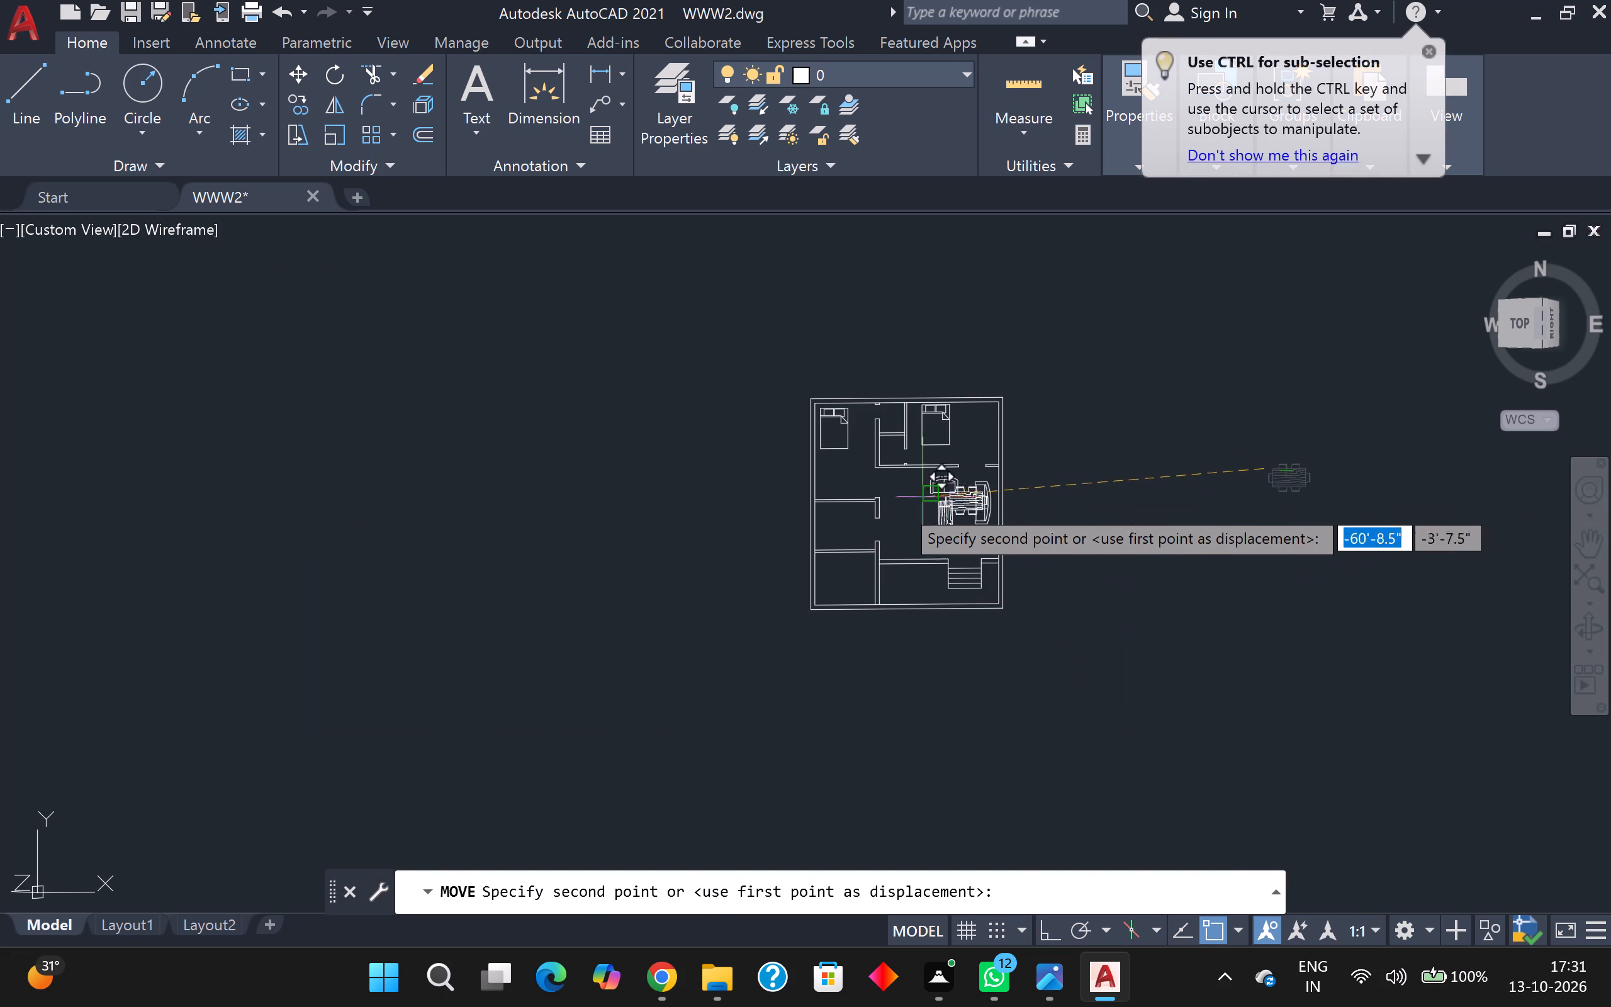
pyautogui.scroll(3, 852, 522)
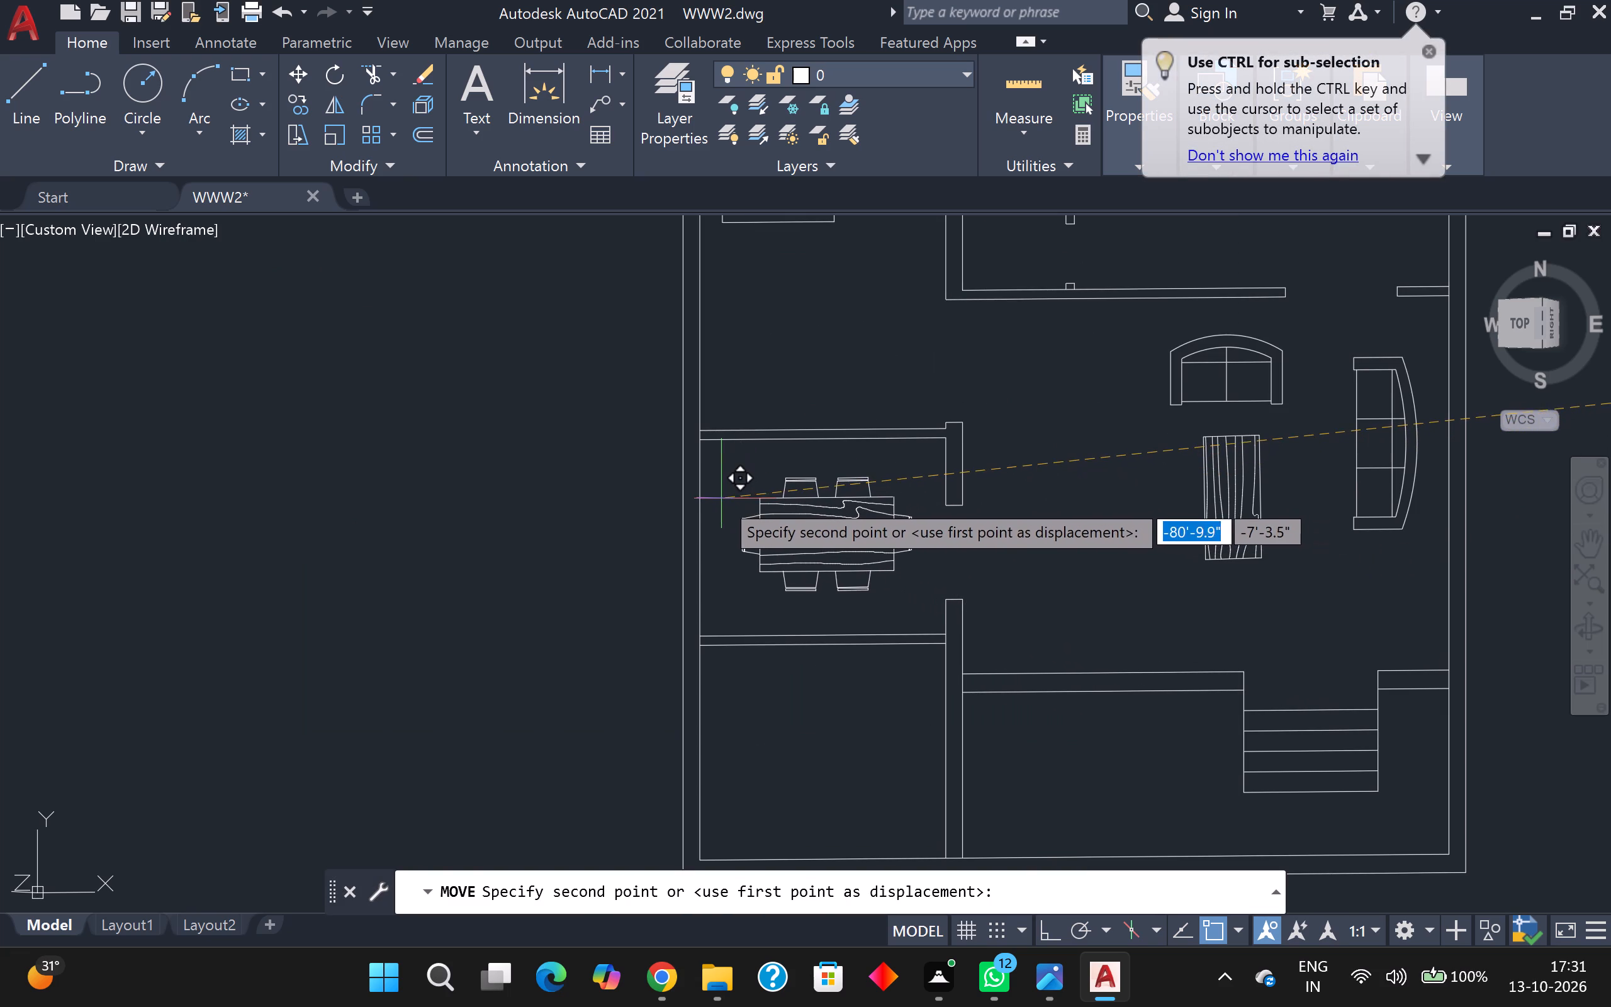
pyautogui.click(720, 497)
# Draw a short line across the double-line partition below the dining set, closing its end short of the central vertical wall.
pyautogui.moveTo(968, 616); pyautogui.dragTo(948, 497, button='middle')
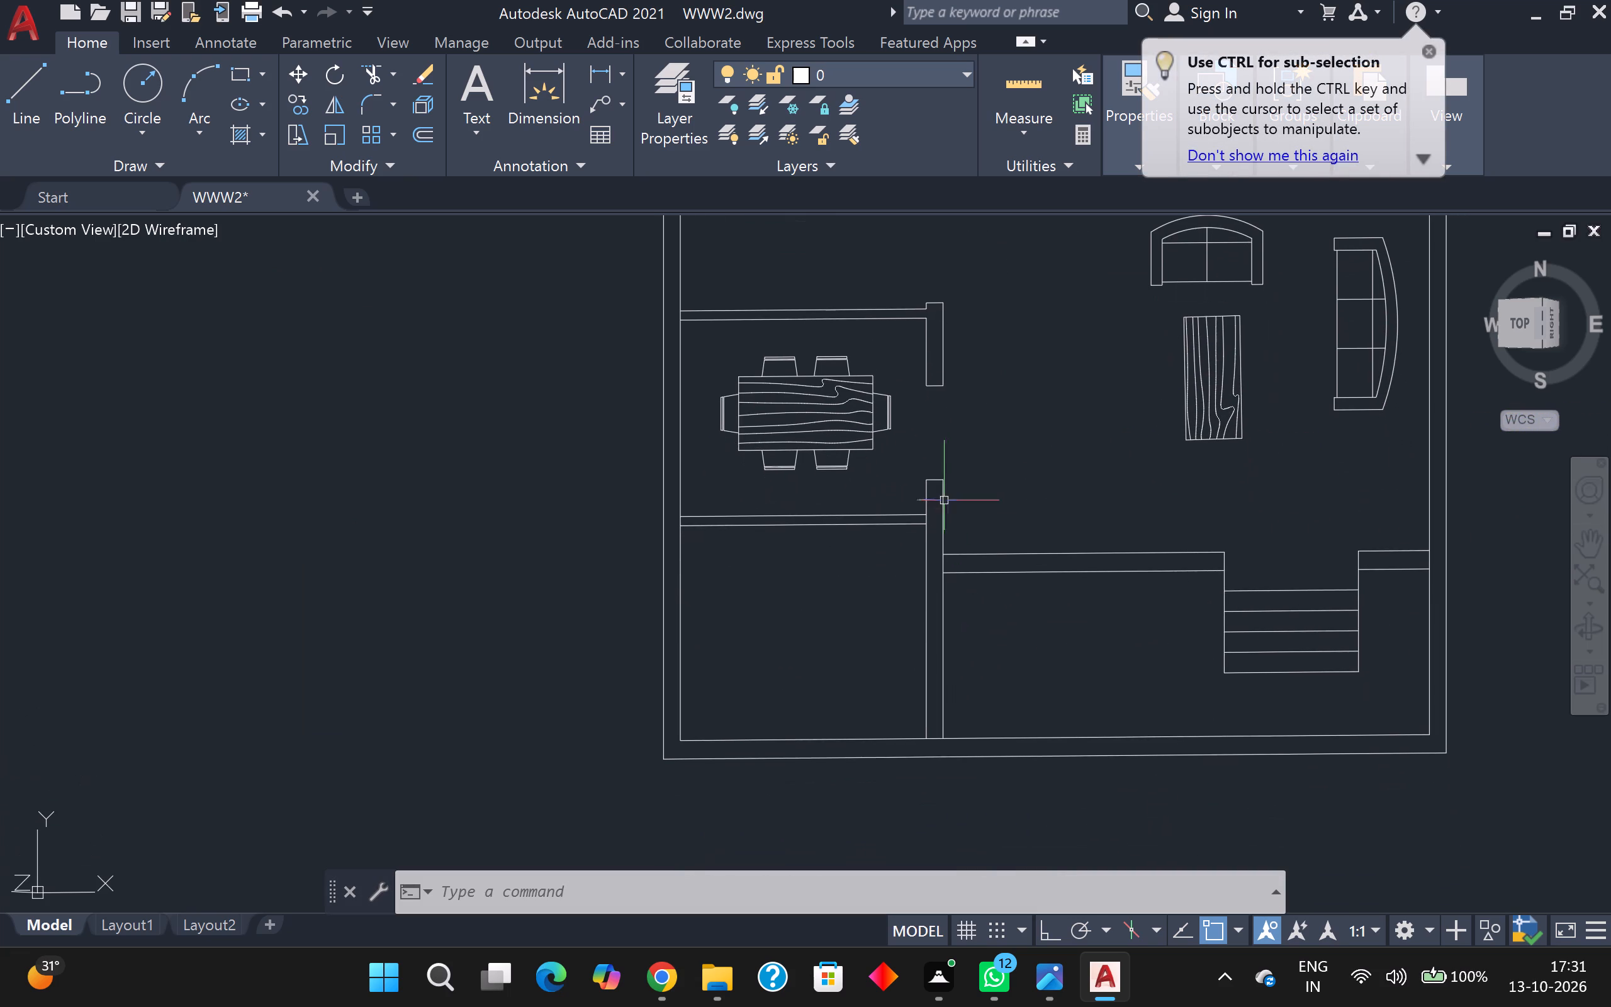
pyautogui.scroll(-1, 885, 543)
pyautogui.scroll(2, 885, 543)
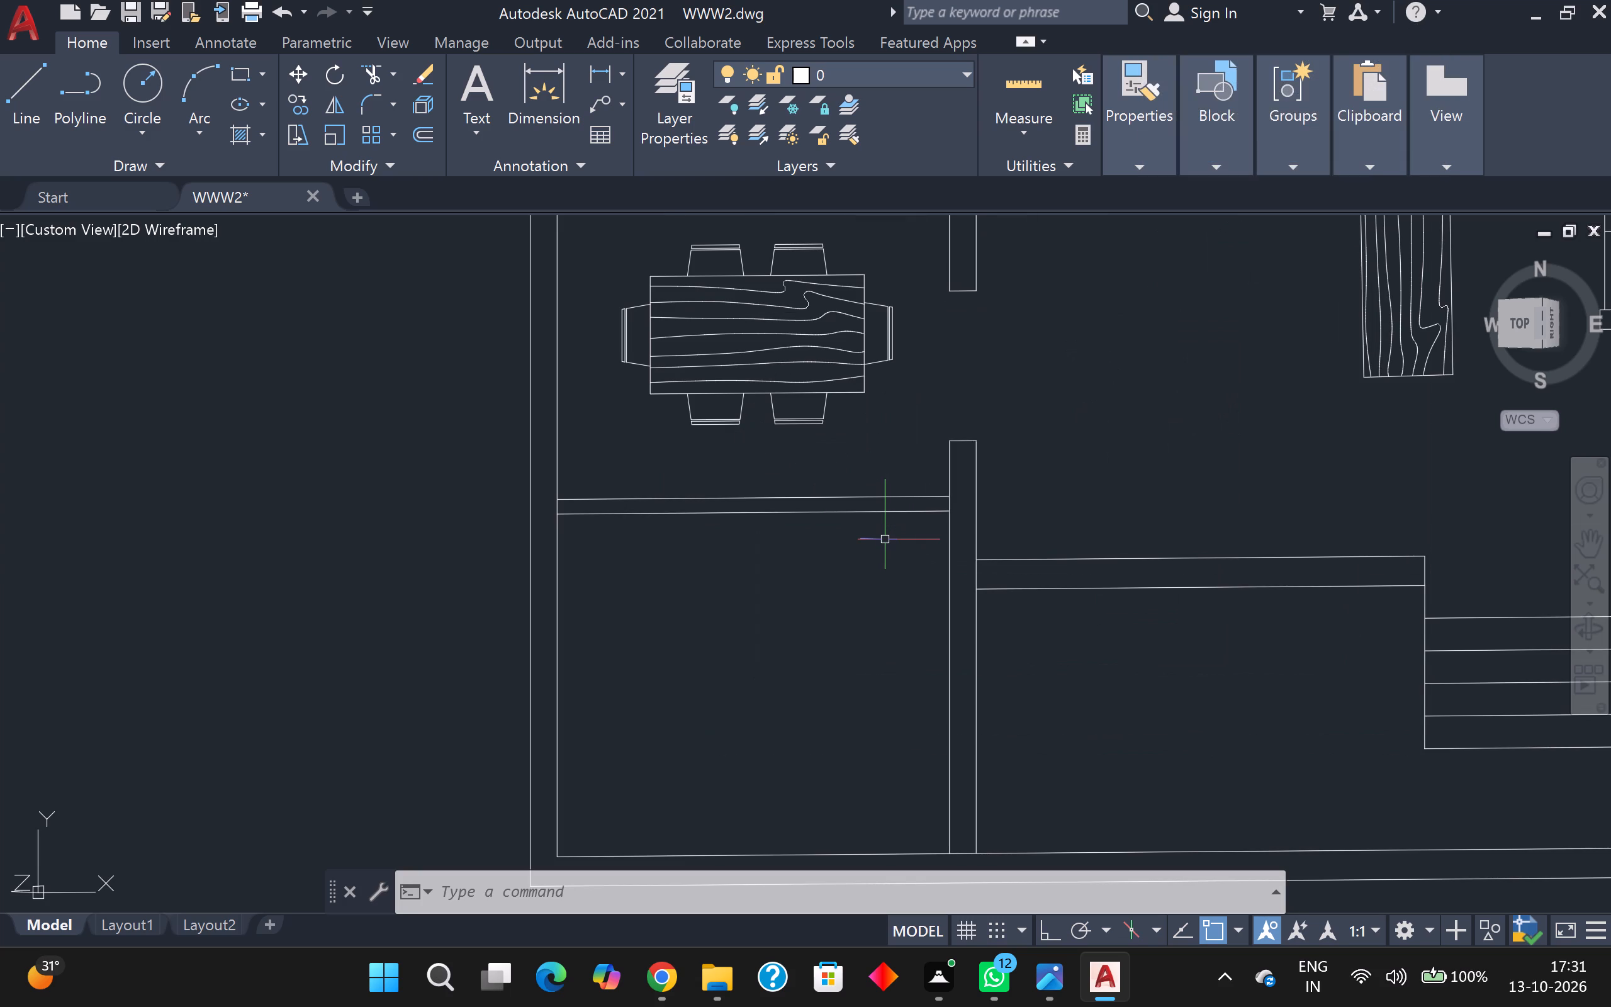
pyautogui.press('l')
pyautogui.press('Return')
pyautogui.scroll(1, 872, 547)
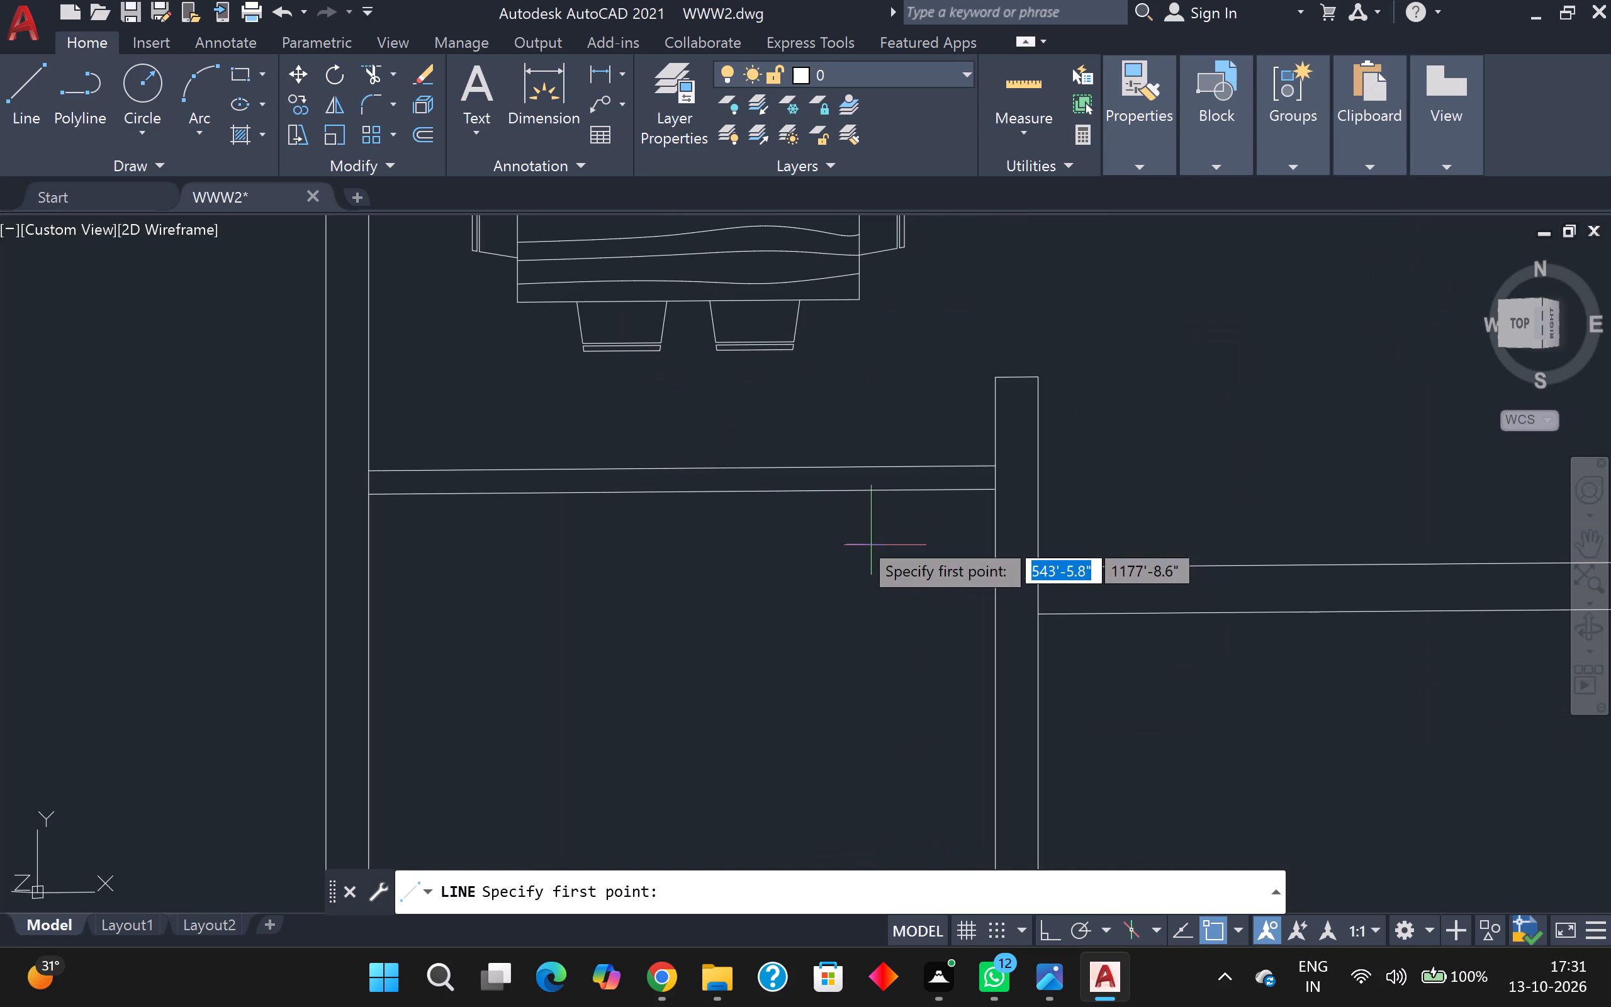
pyautogui.click(747, 466)
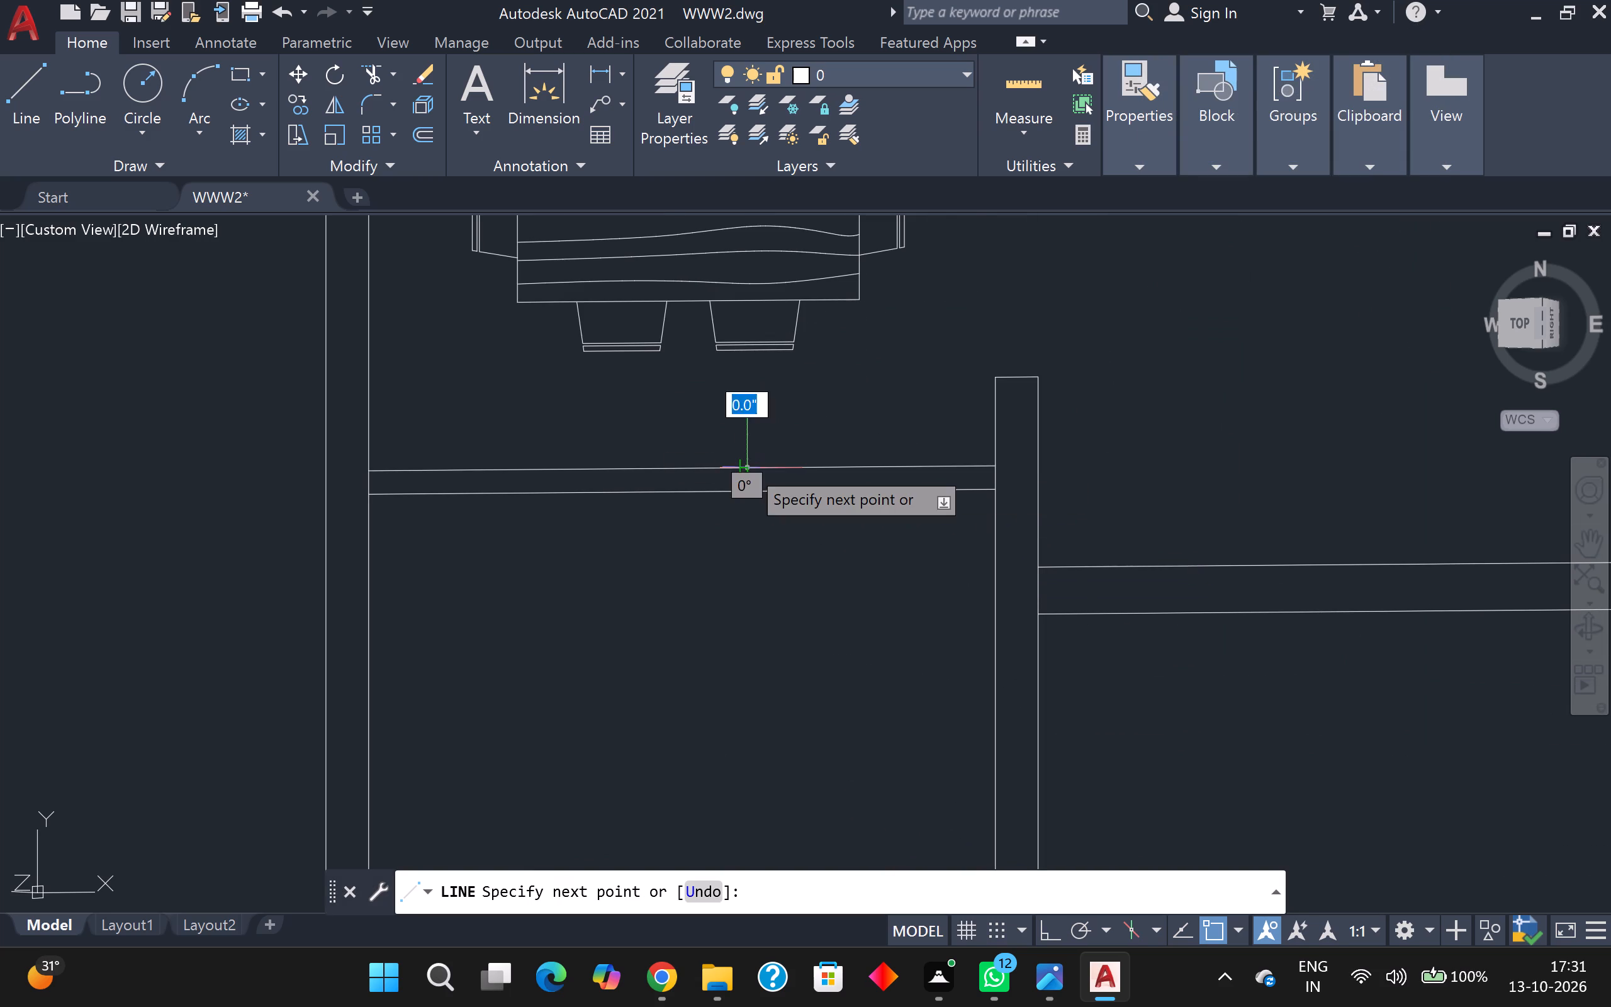
pyautogui.click(746, 487)
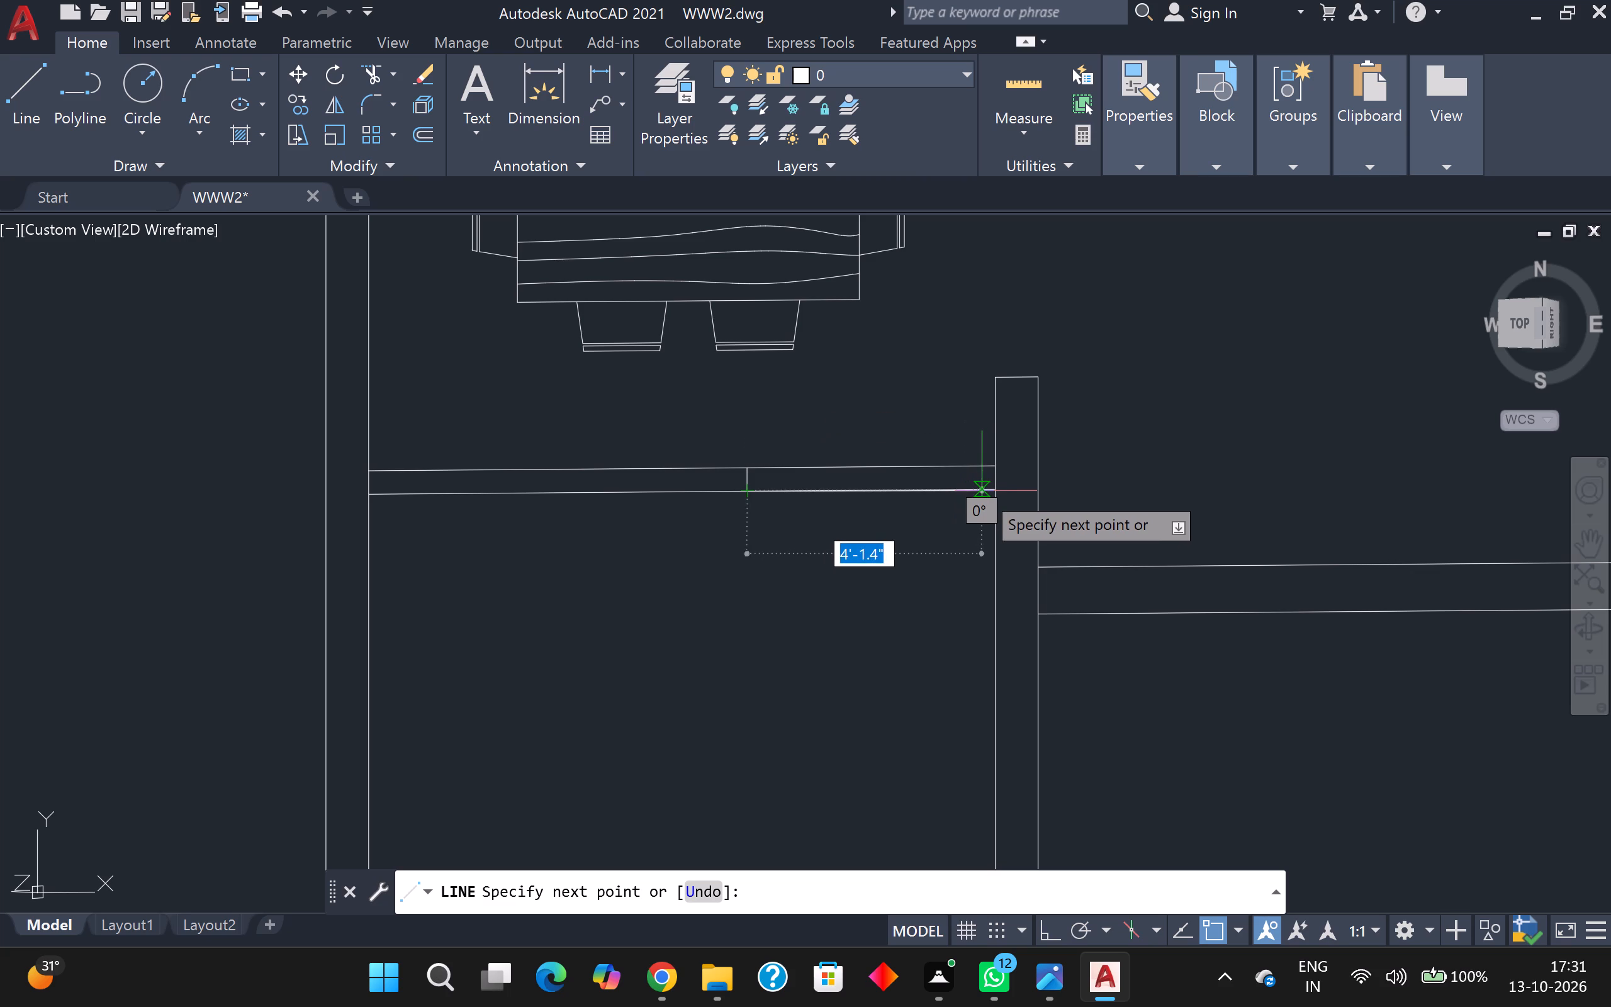
pyautogui.press('Escape')
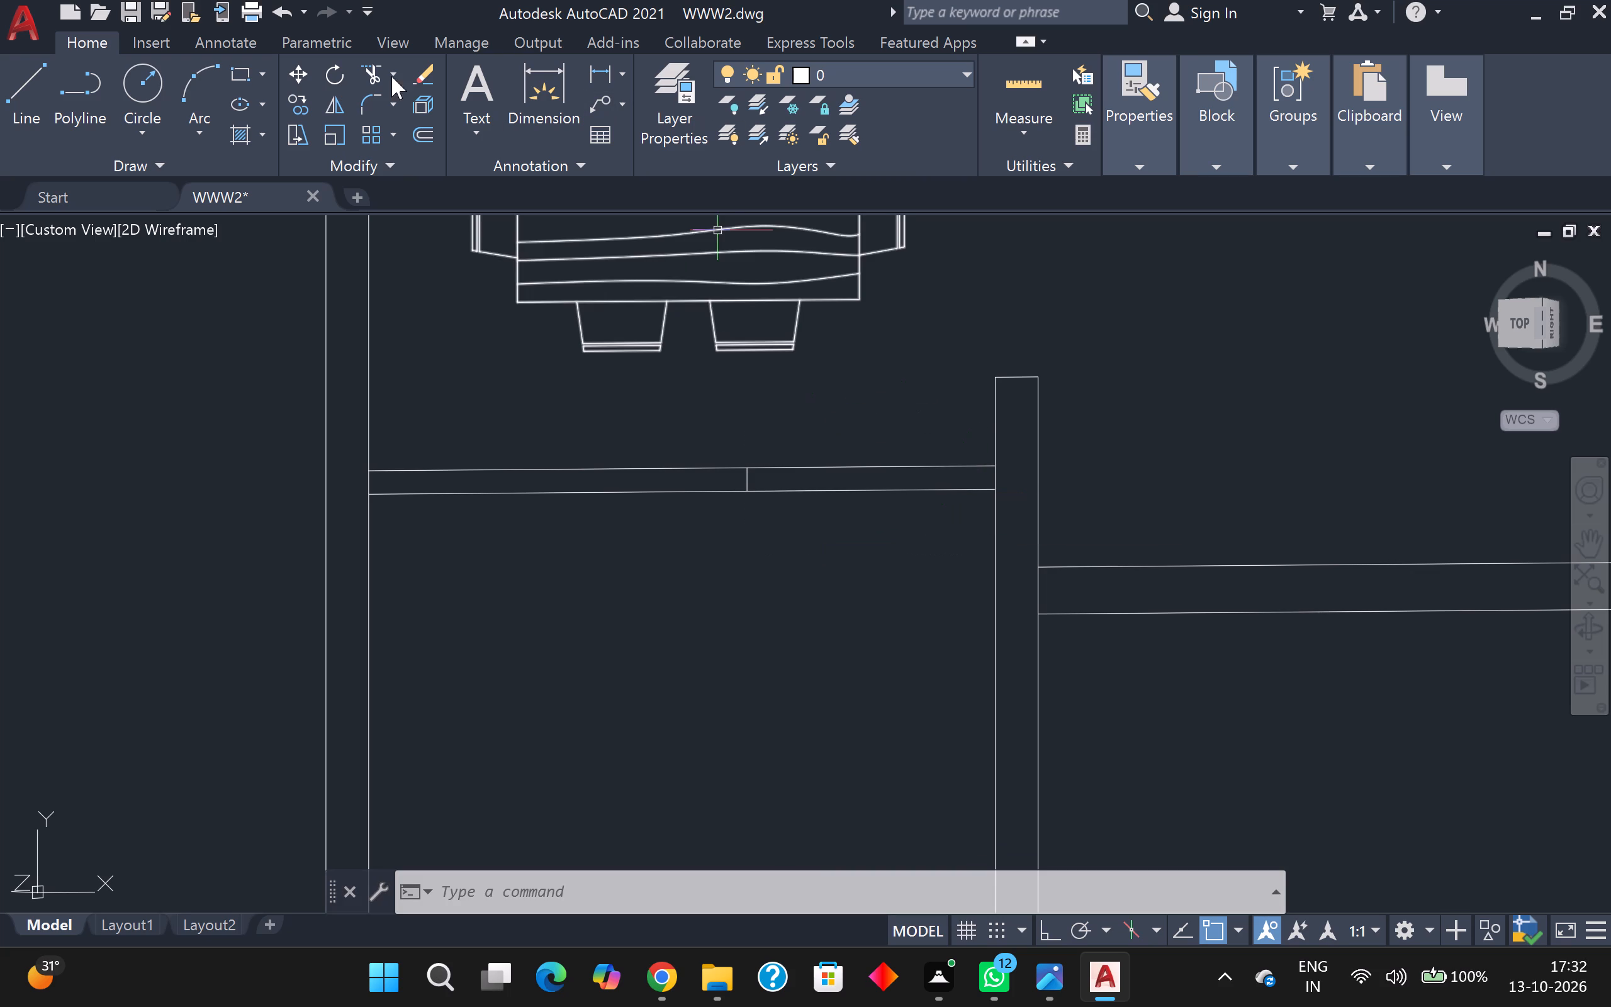
# Trim both partition lines between the short line and the central vertical wall, opening a doorway below the dining set.
pyautogui.click(377, 72)
pyautogui.click(795, 401)
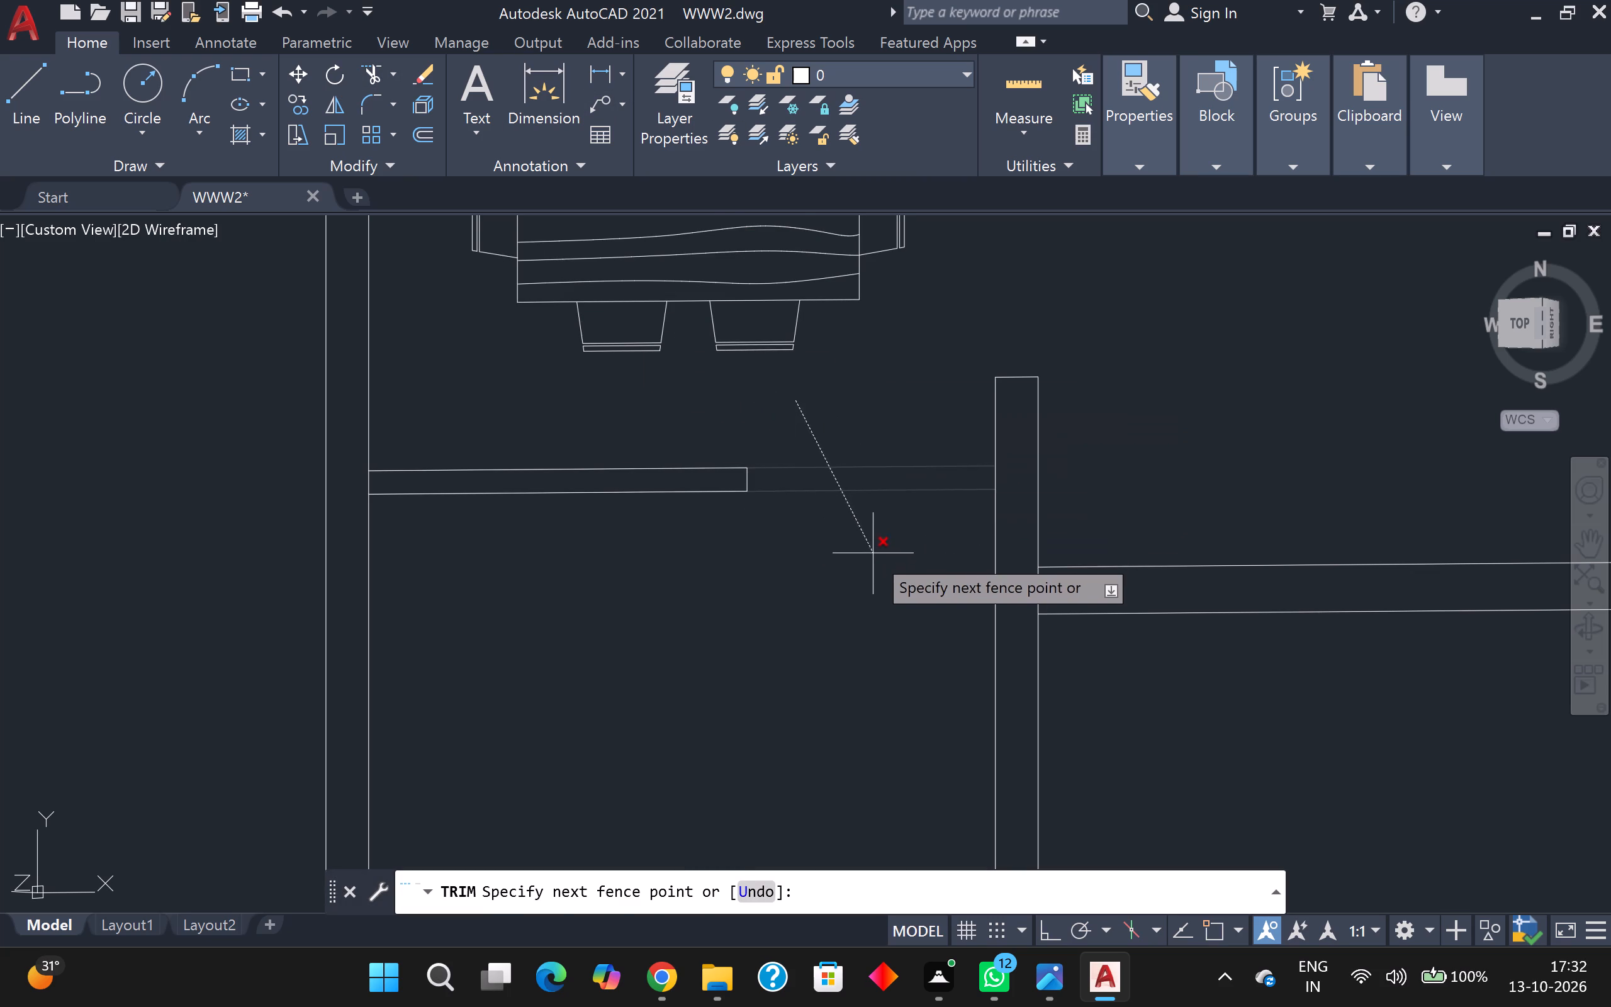
pyautogui.click(872, 555)
pyautogui.scroll(-2, 874, 517)
pyautogui.moveTo(1045, 500); pyautogui.dragTo(998, 409, button='middle')
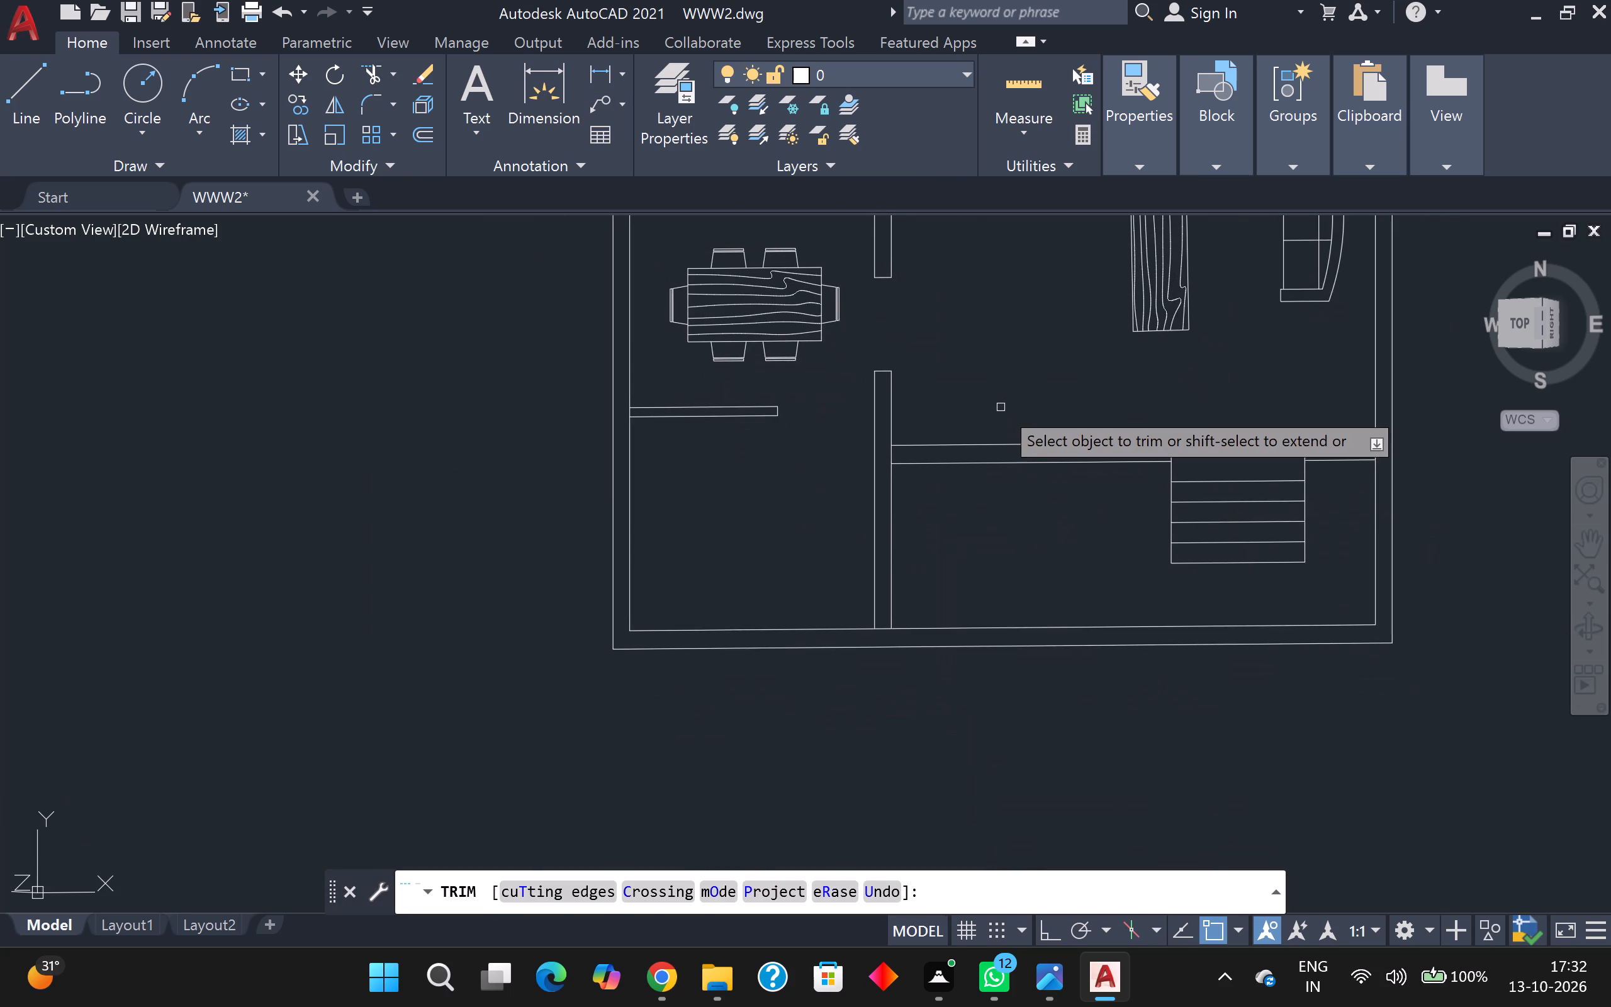
pyautogui.scroll(-1, 1001, 403)
pyautogui.moveTo(991, 459); pyautogui.dragTo(931, 681, button='middle')
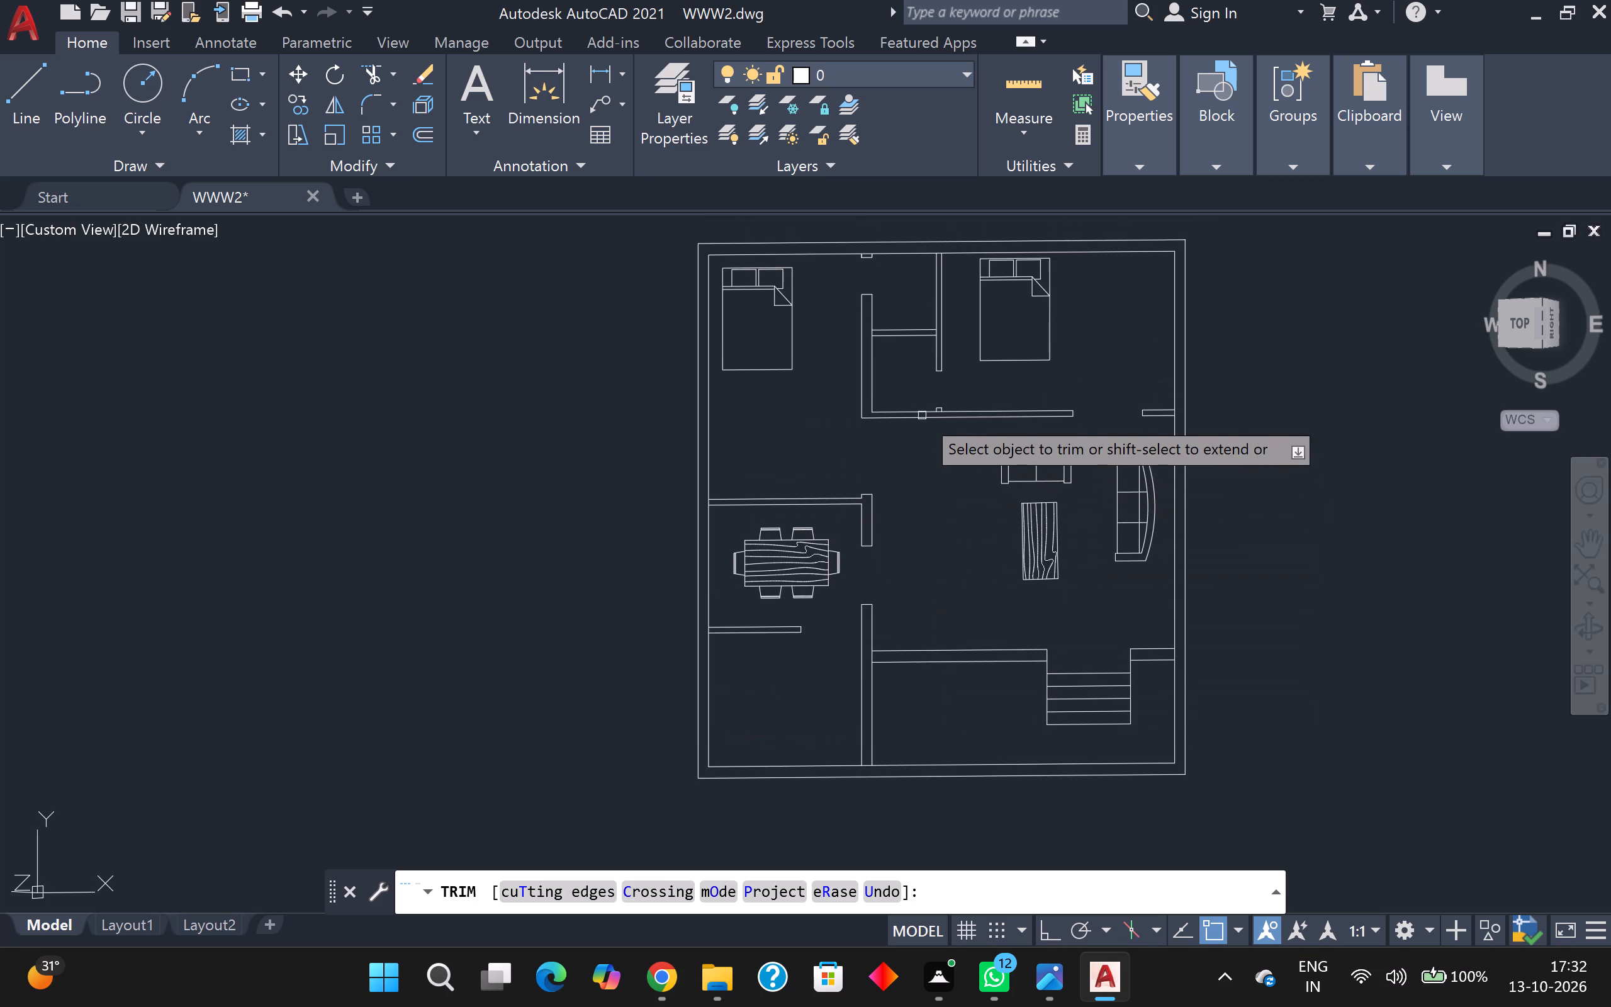
pyautogui.scroll(1, 937, 467)
pyautogui.scroll(-1, 937, 467)
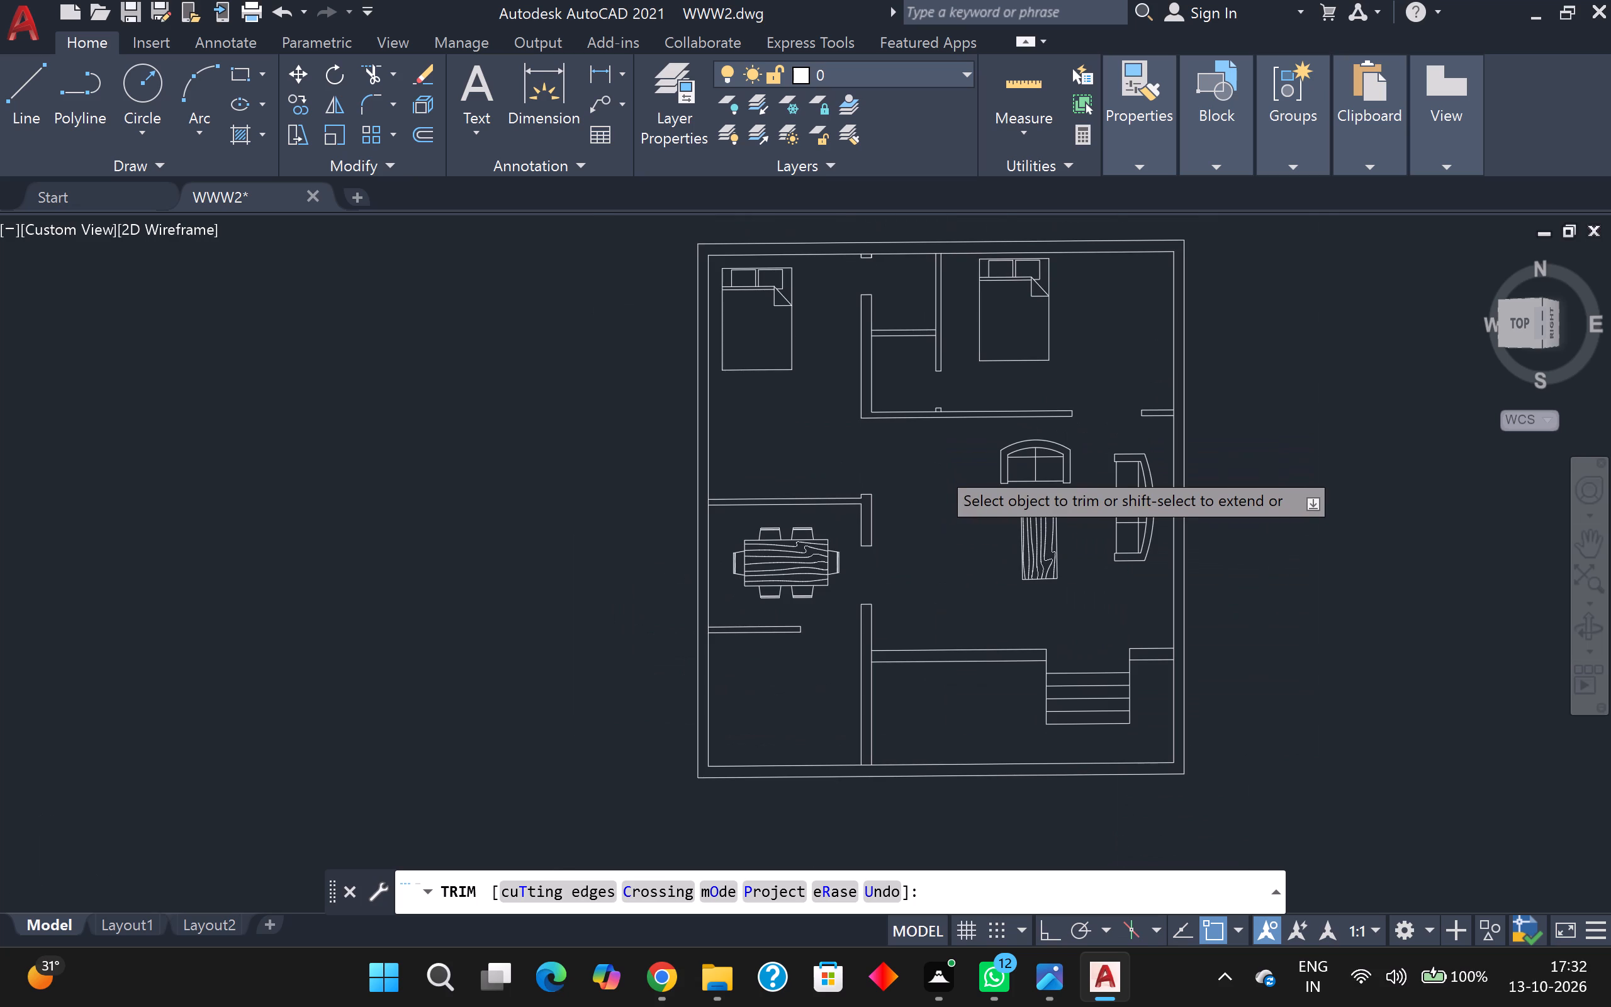
pyautogui.scroll(-1, 937, 467)
pyautogui.scroll(1, 937, 467)
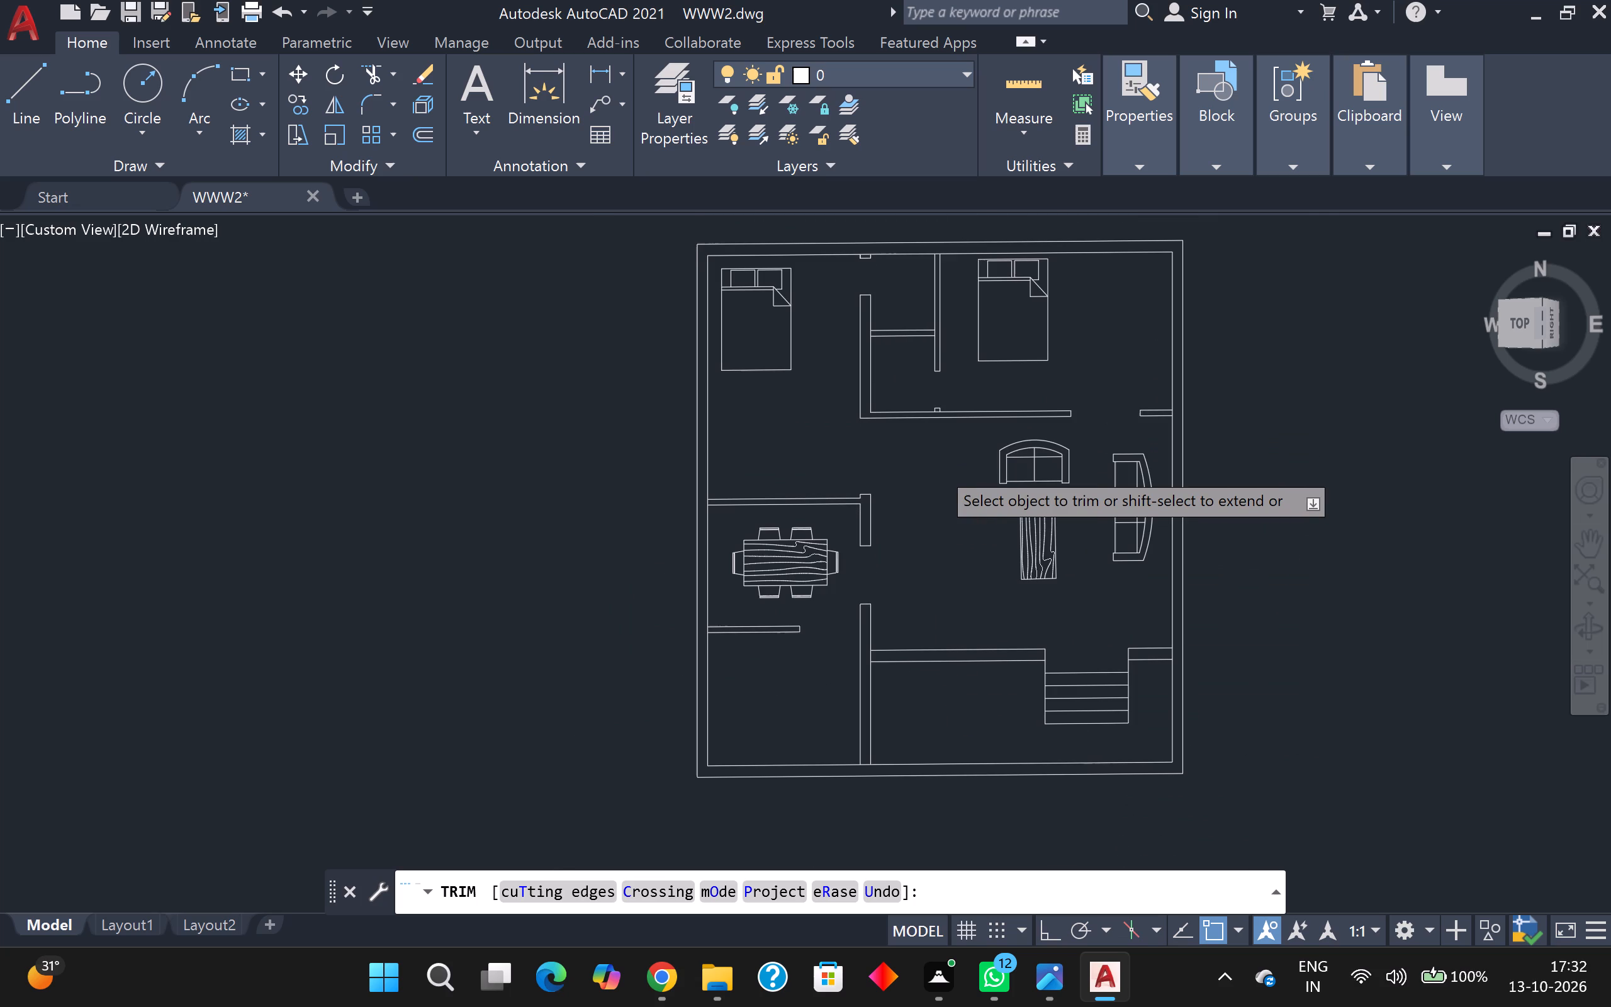
pyautogui.press('Escape')
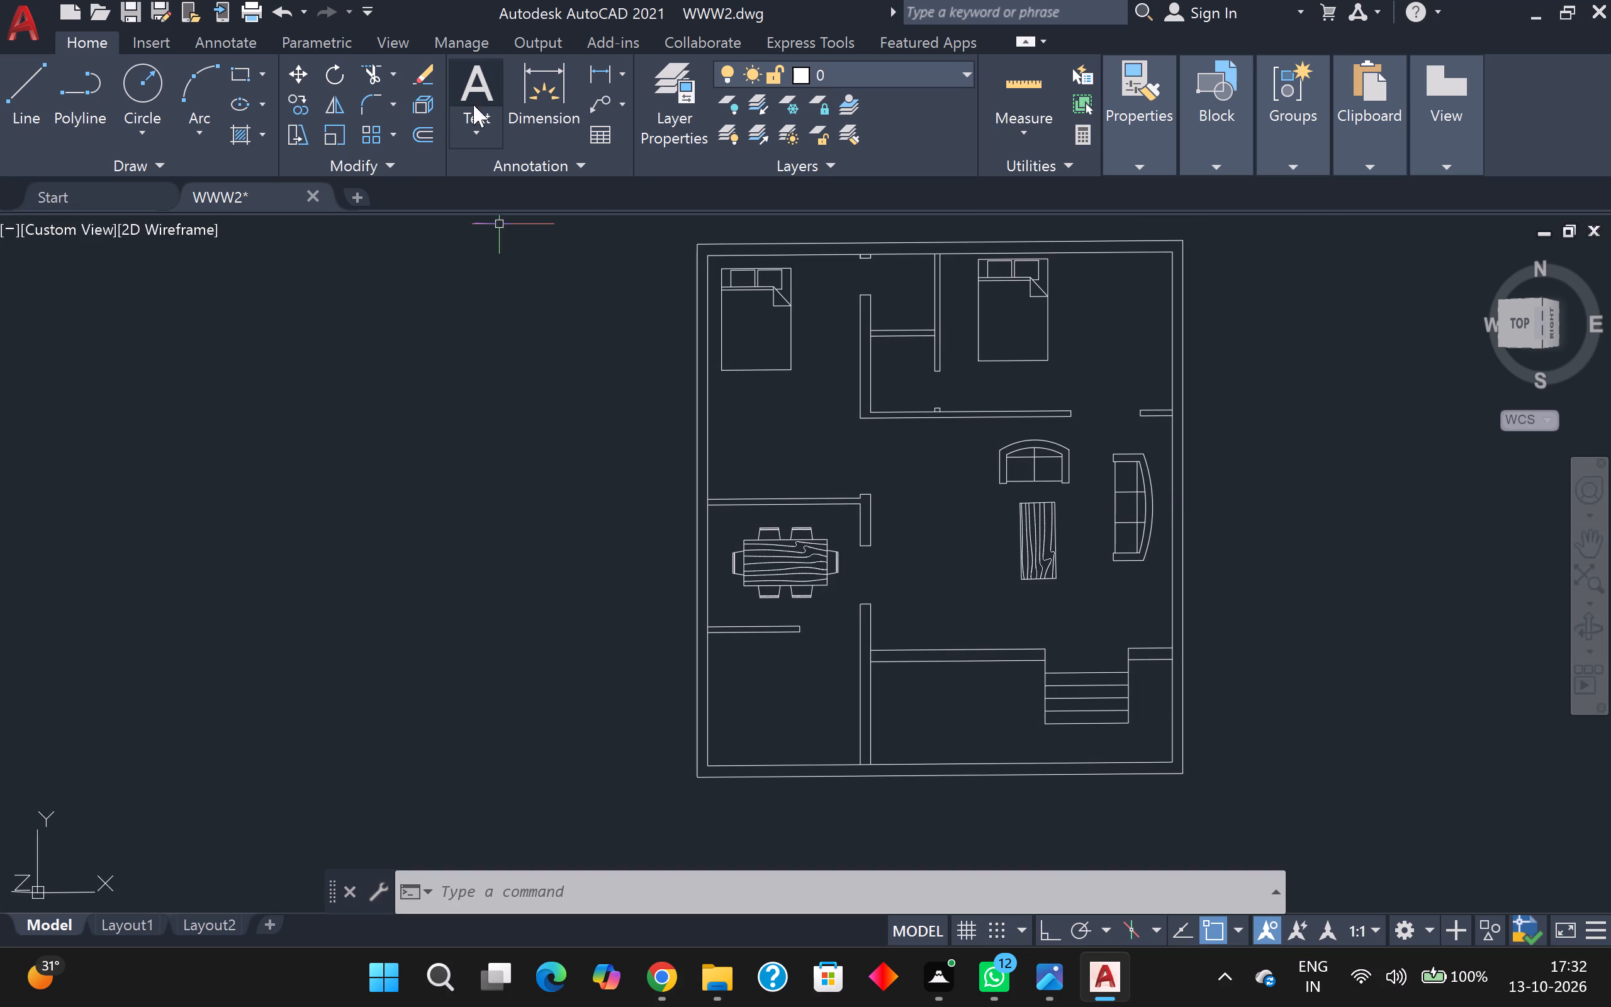
# Start a multiline text box about 4'-10" by 2'-1" below the bed in the upper-left bedroom.
pyautogui.click(478, 96)
pyautogui.click(490, 96)
pyautogui.scroll(1, 744, 420)
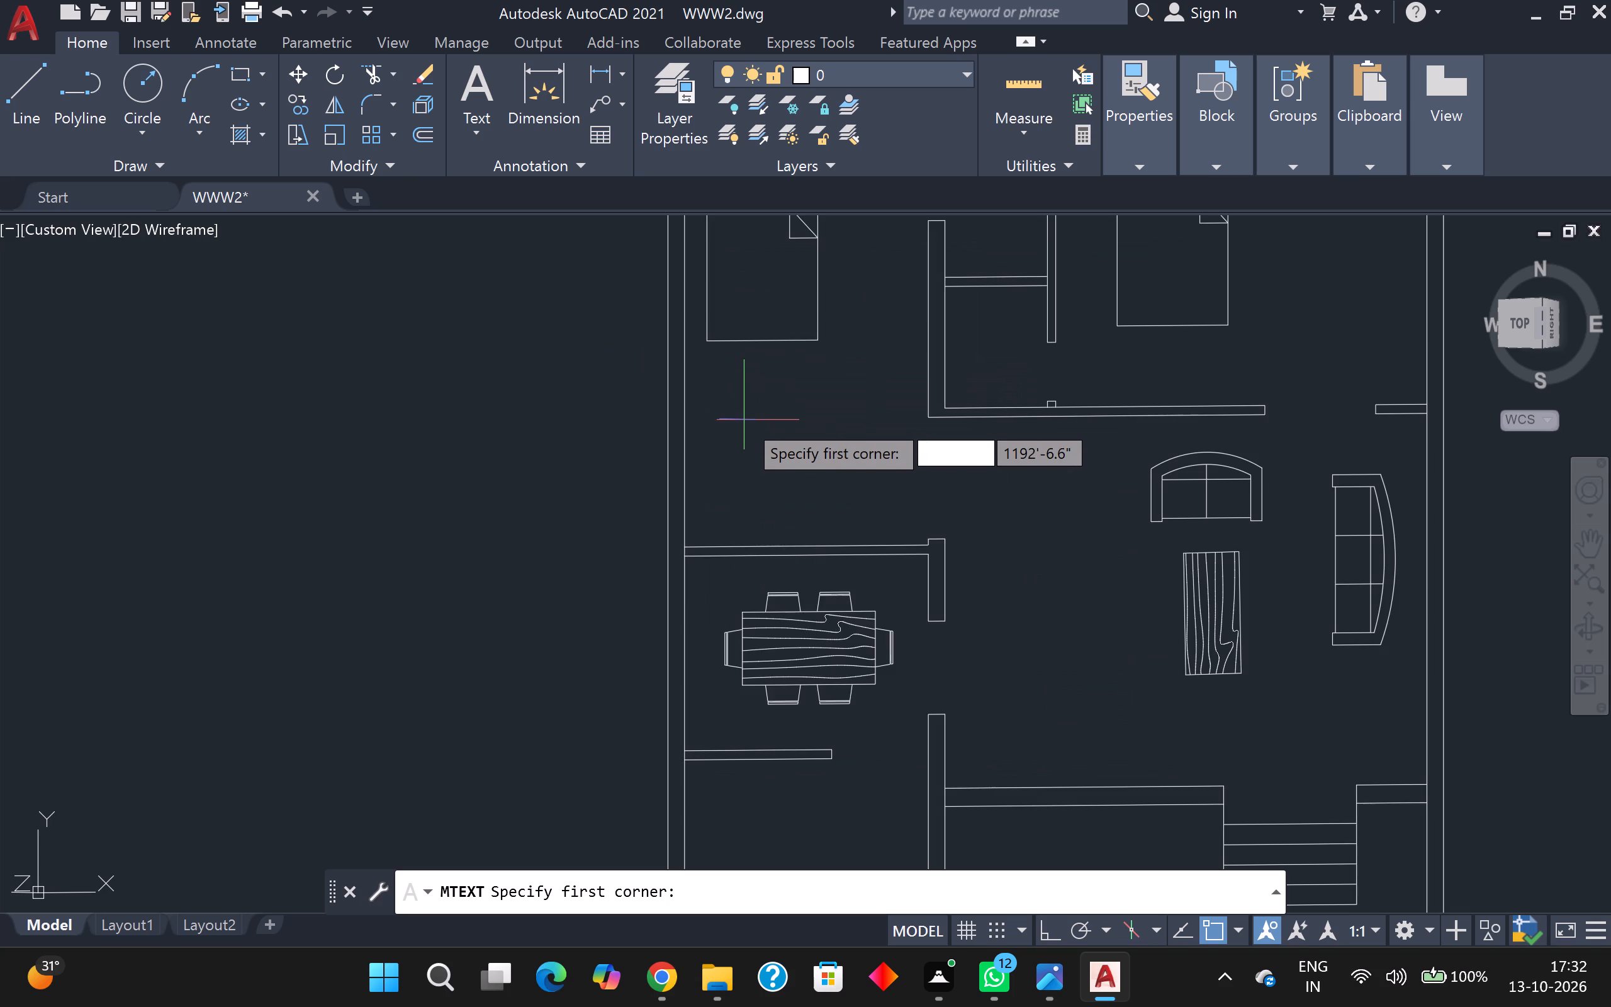
pyautogui.click(726, 403)
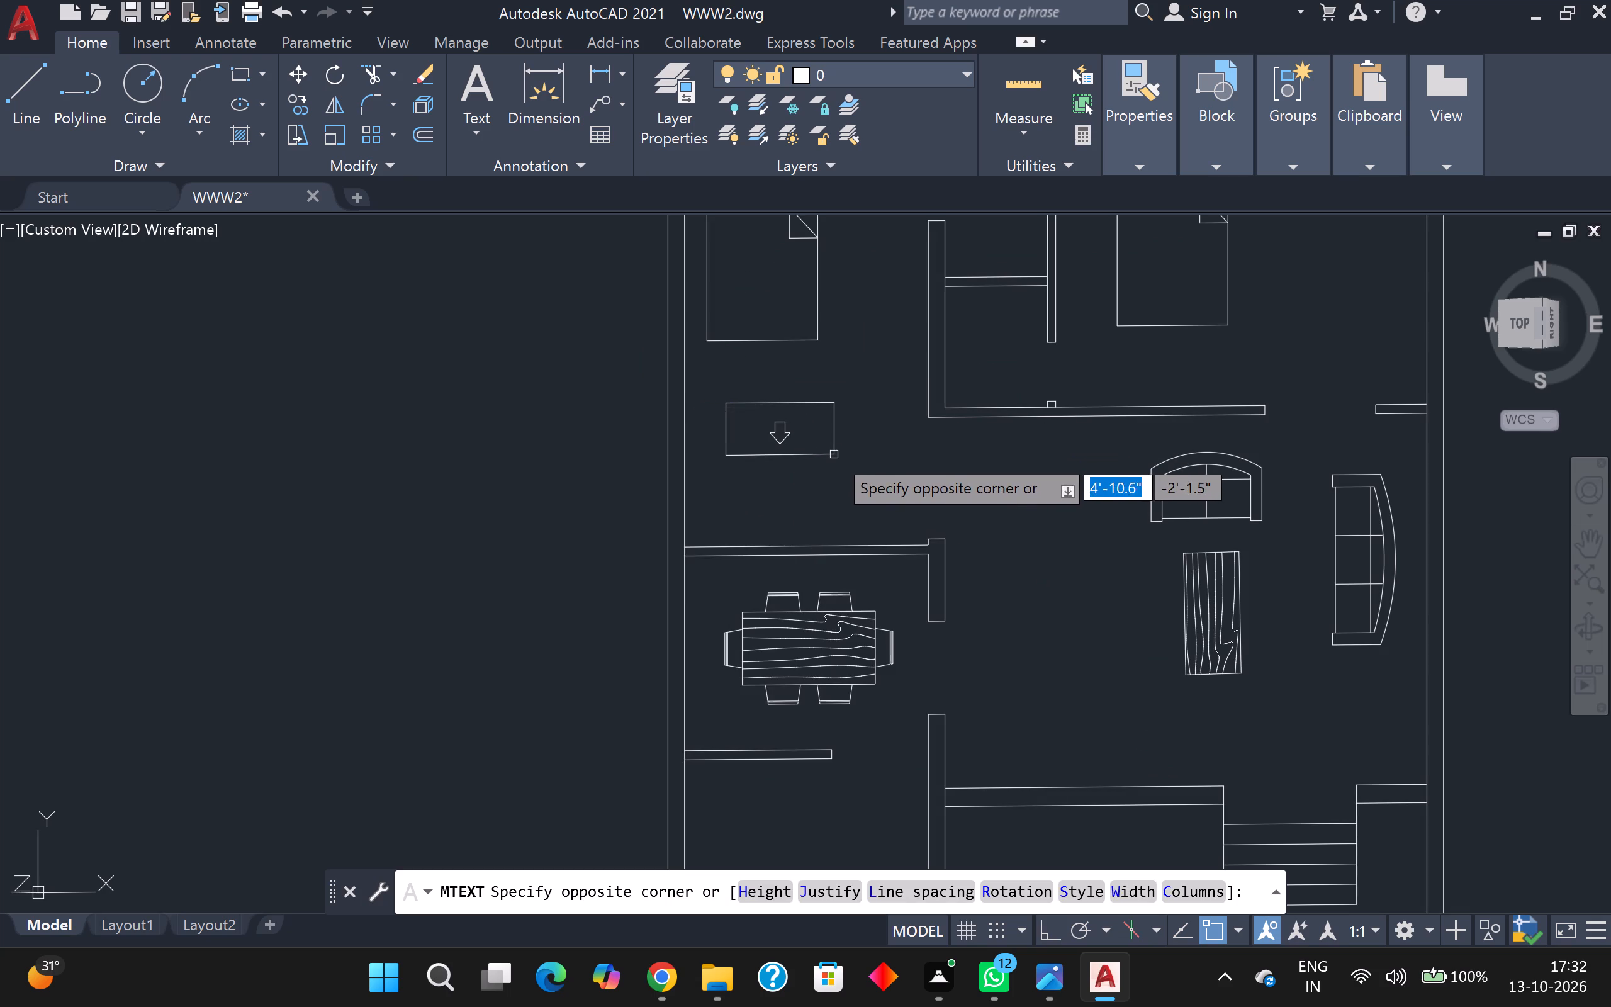
pyautogui.click(834, 454)
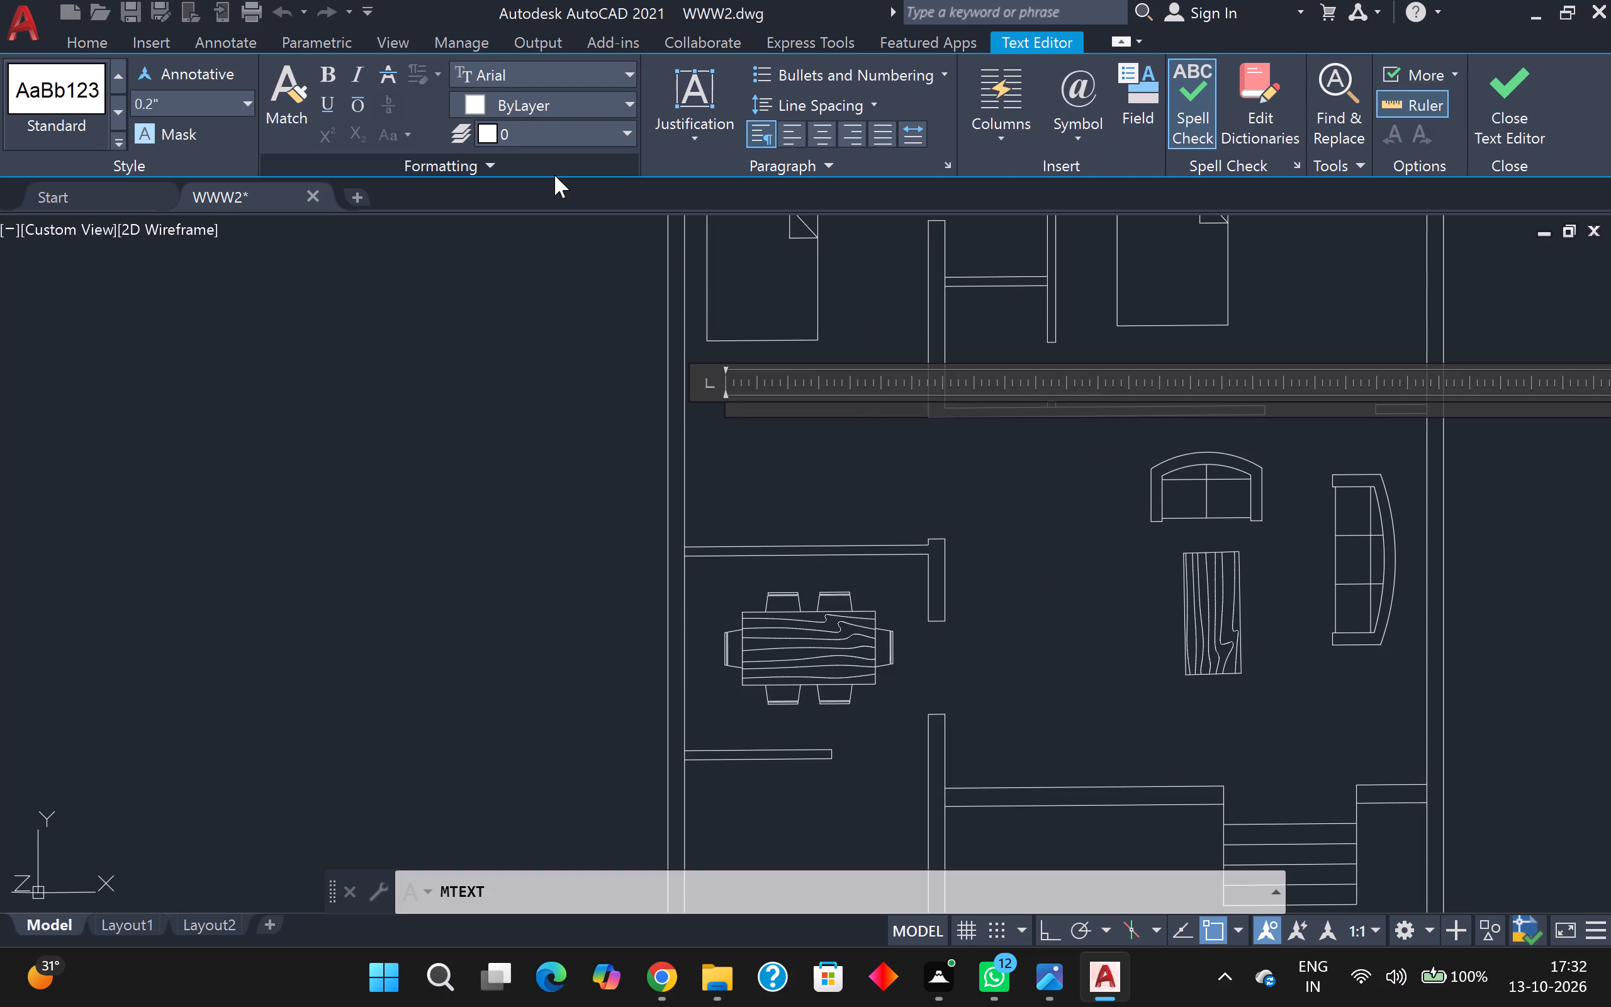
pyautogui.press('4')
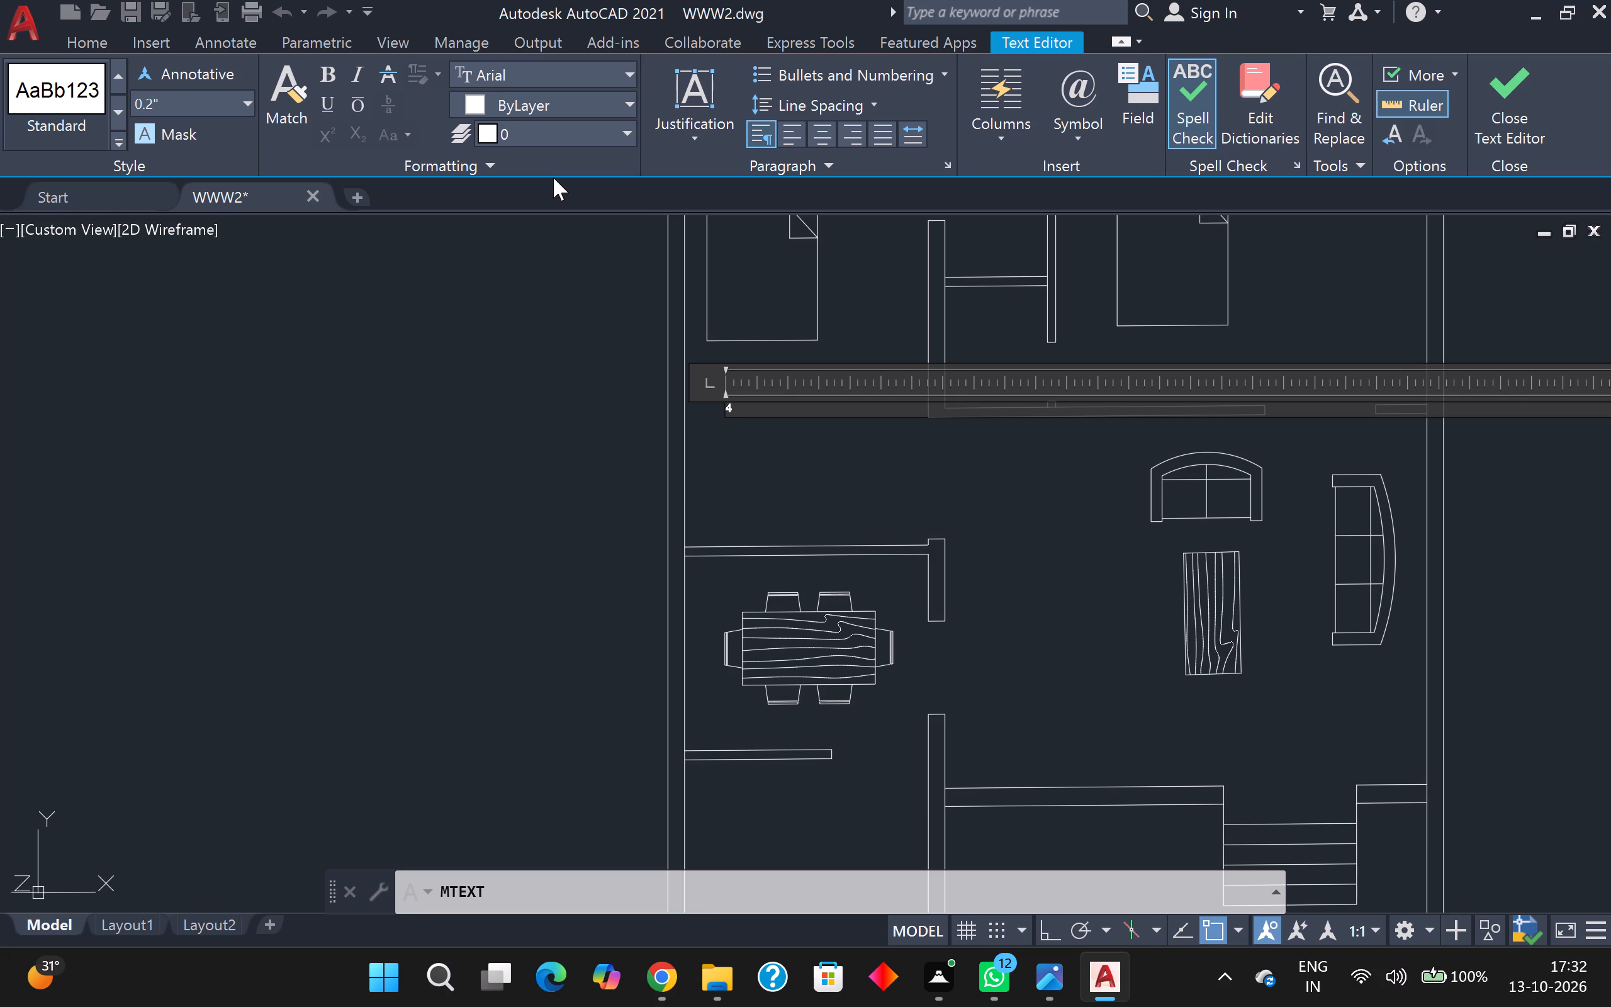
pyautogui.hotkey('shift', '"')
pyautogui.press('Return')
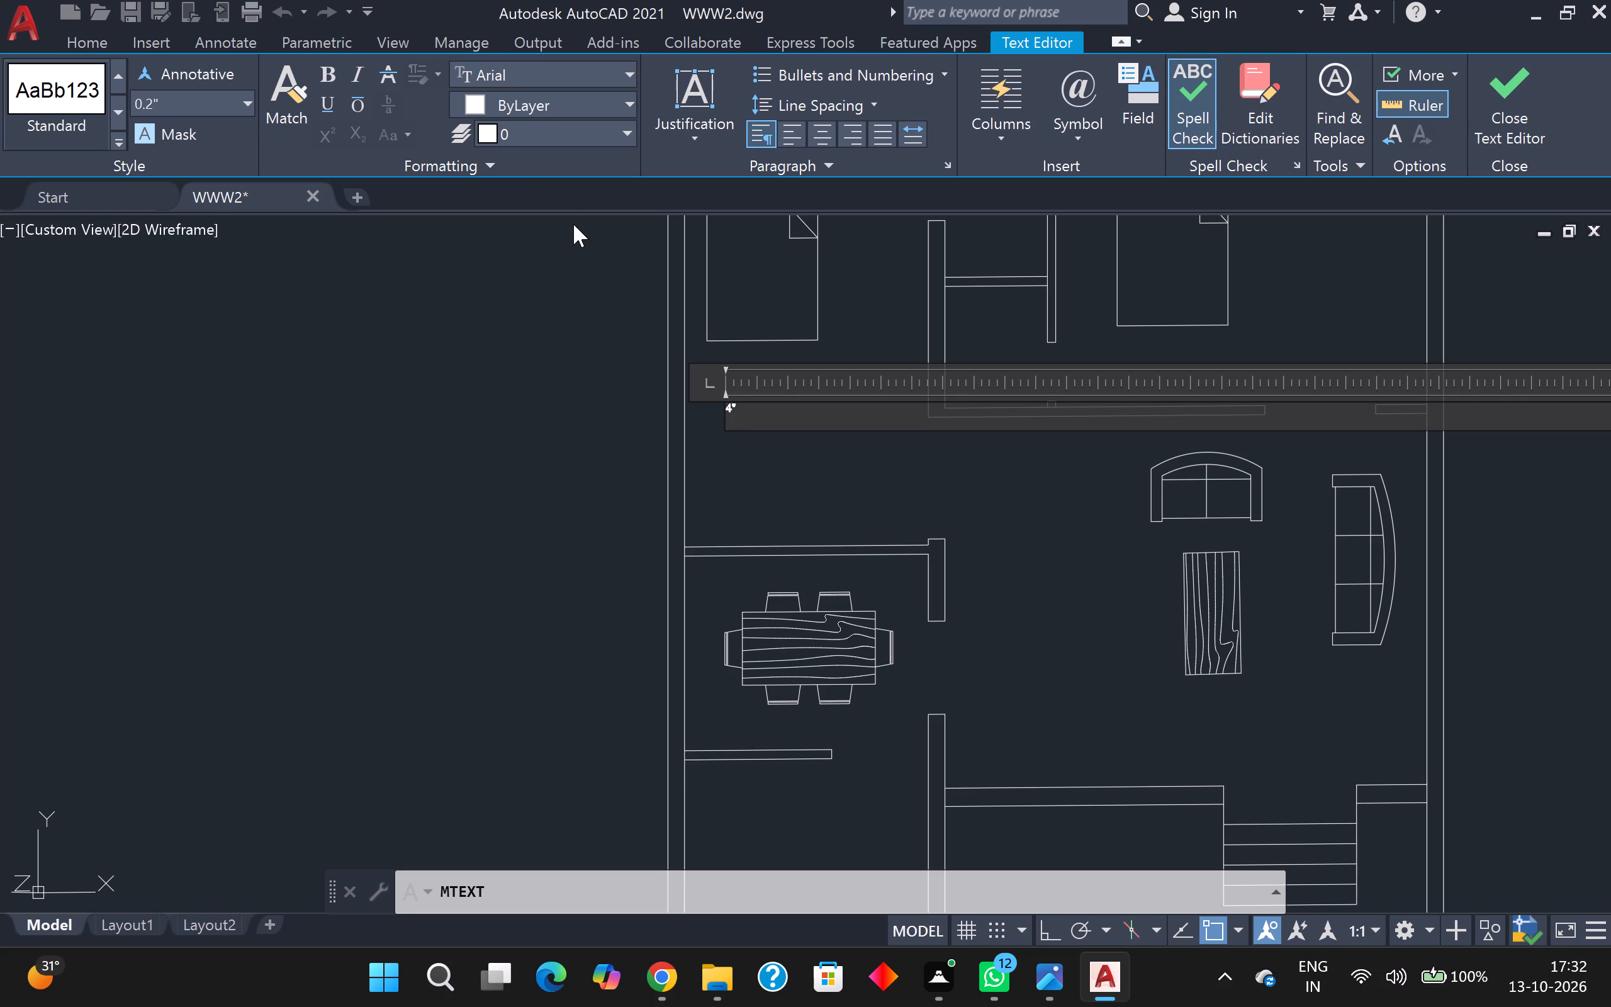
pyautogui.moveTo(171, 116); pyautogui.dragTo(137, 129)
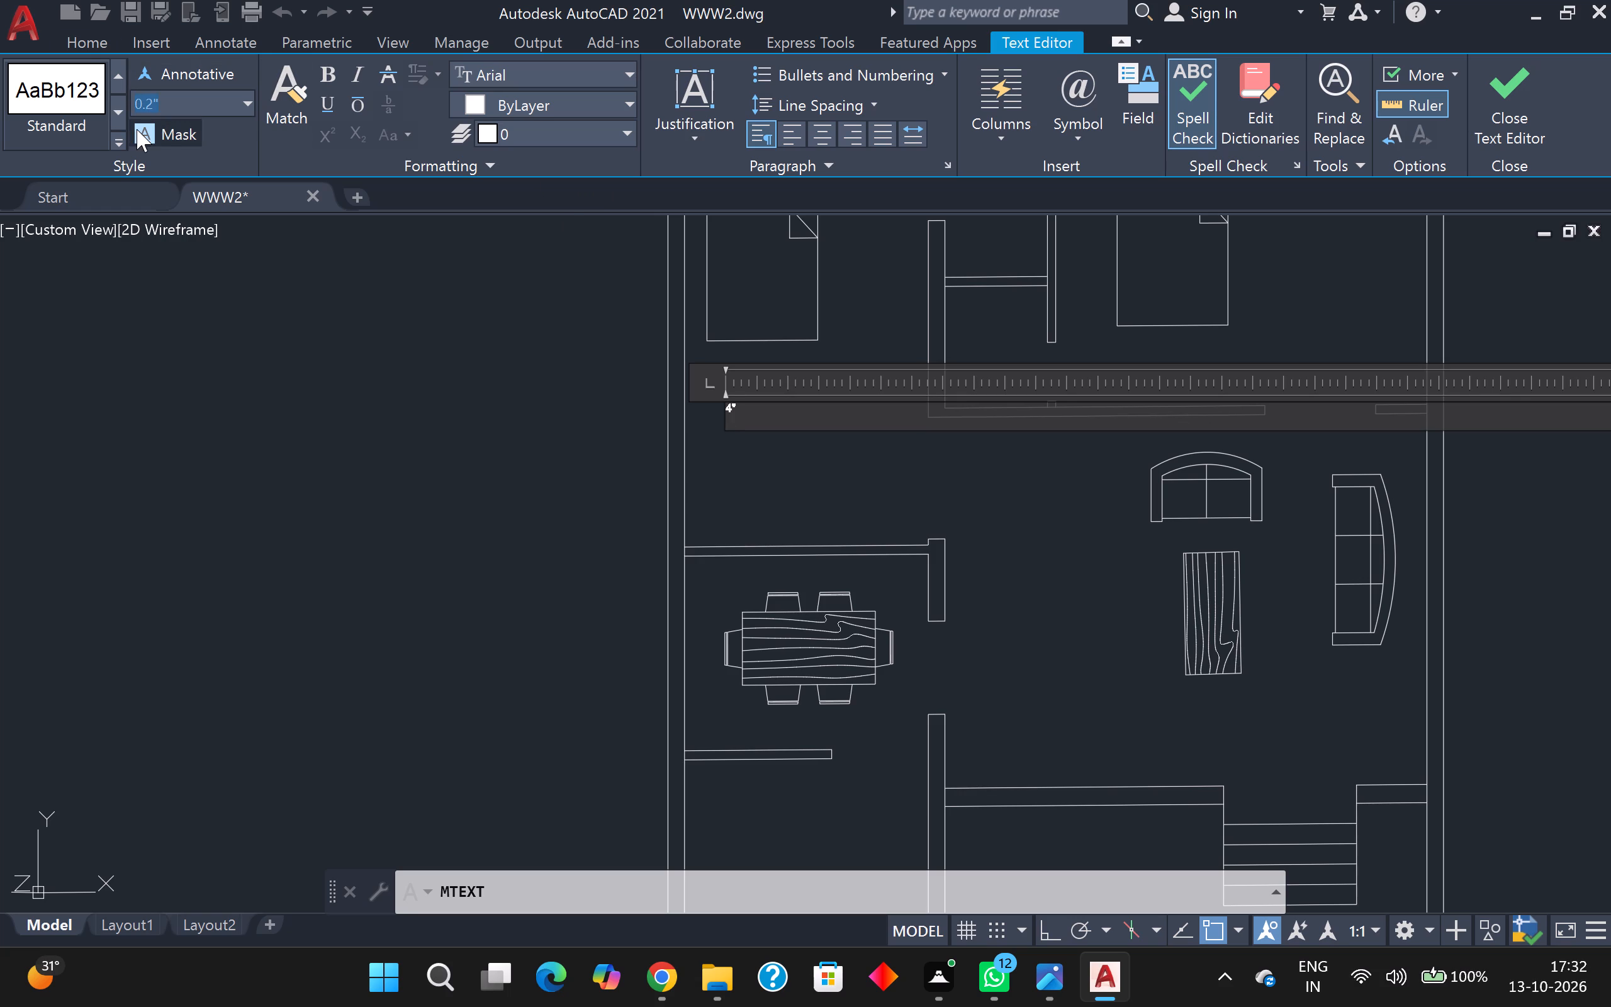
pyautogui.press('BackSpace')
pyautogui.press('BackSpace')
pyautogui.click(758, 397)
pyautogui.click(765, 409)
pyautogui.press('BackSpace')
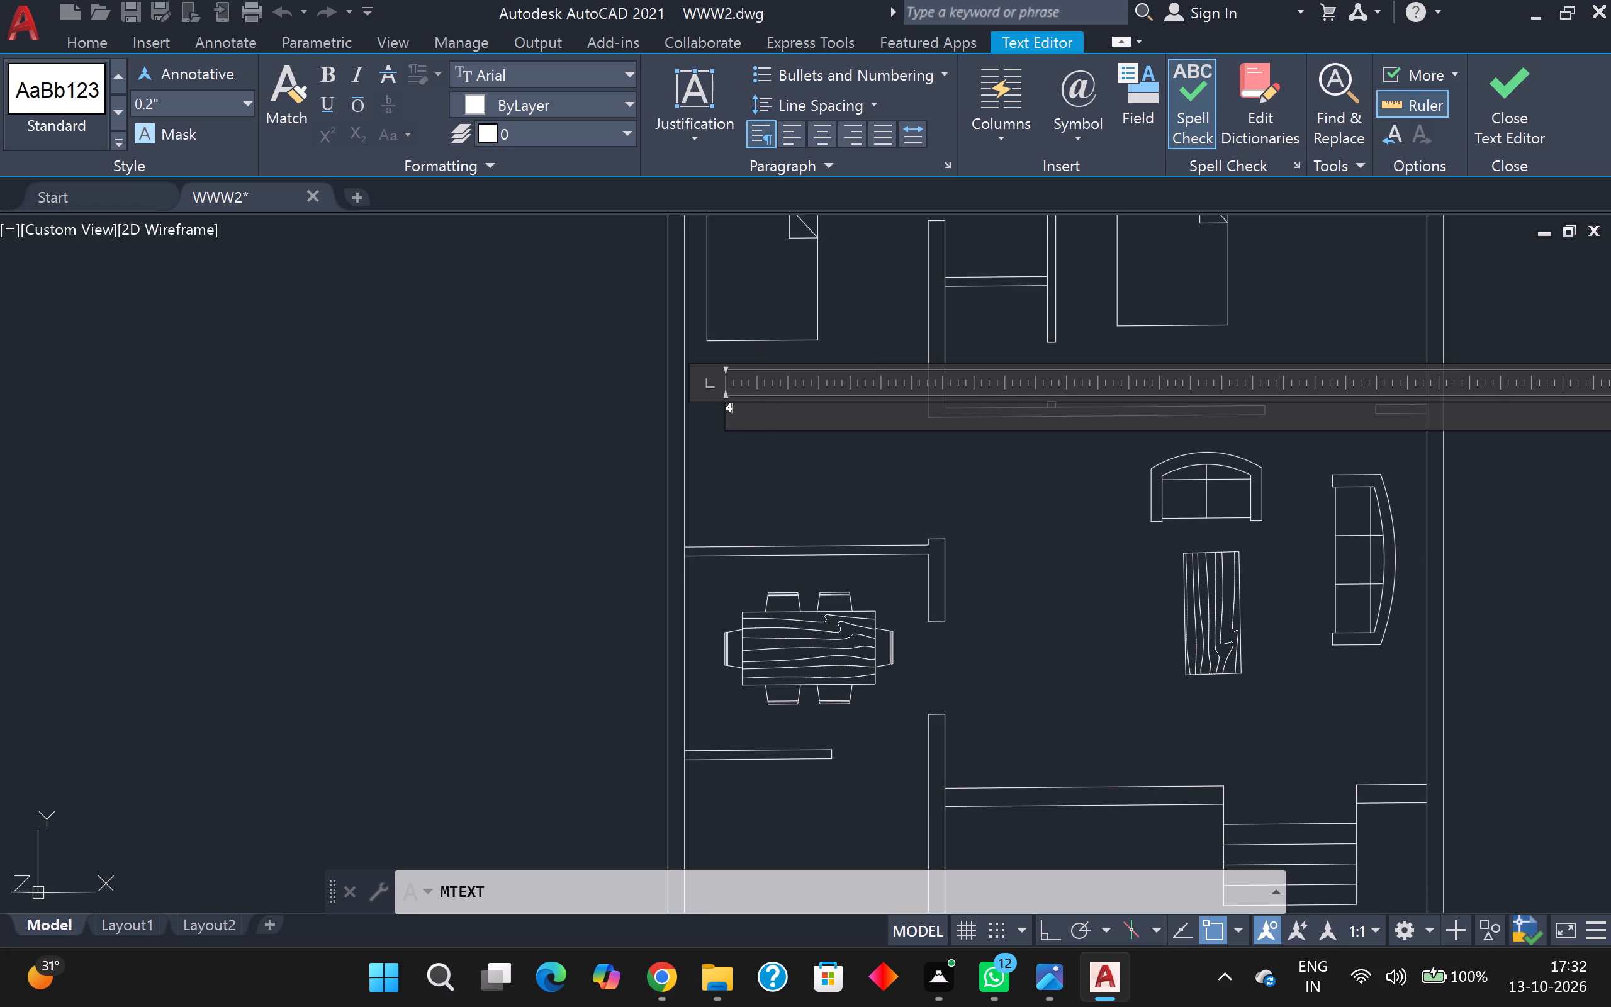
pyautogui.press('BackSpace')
# Set the text height to 4" for the bedroom label.
pyautogui.moveTo(212, 99); pyautogui.dragTo(152, 106)
pyautogui.press('4')
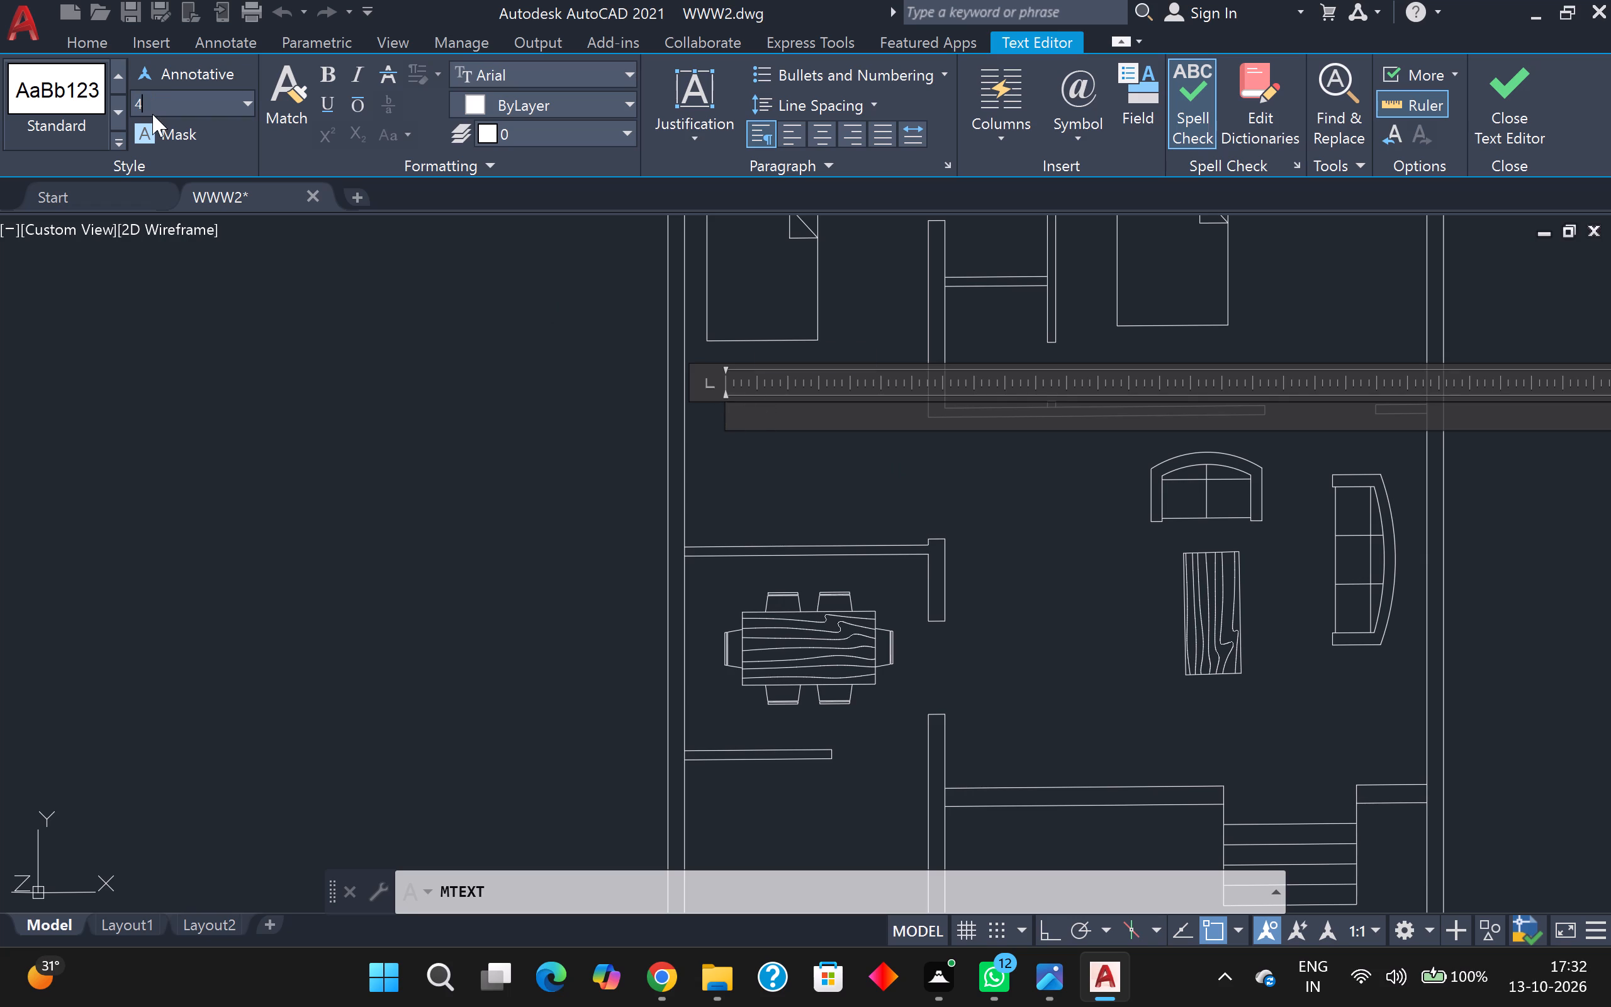
pyautogui.hotkey('shift', '"')
pyautogui.press('Return')
# Enter the room size 11' X16' as the bedroom label's text.
pyautogui.write('11')
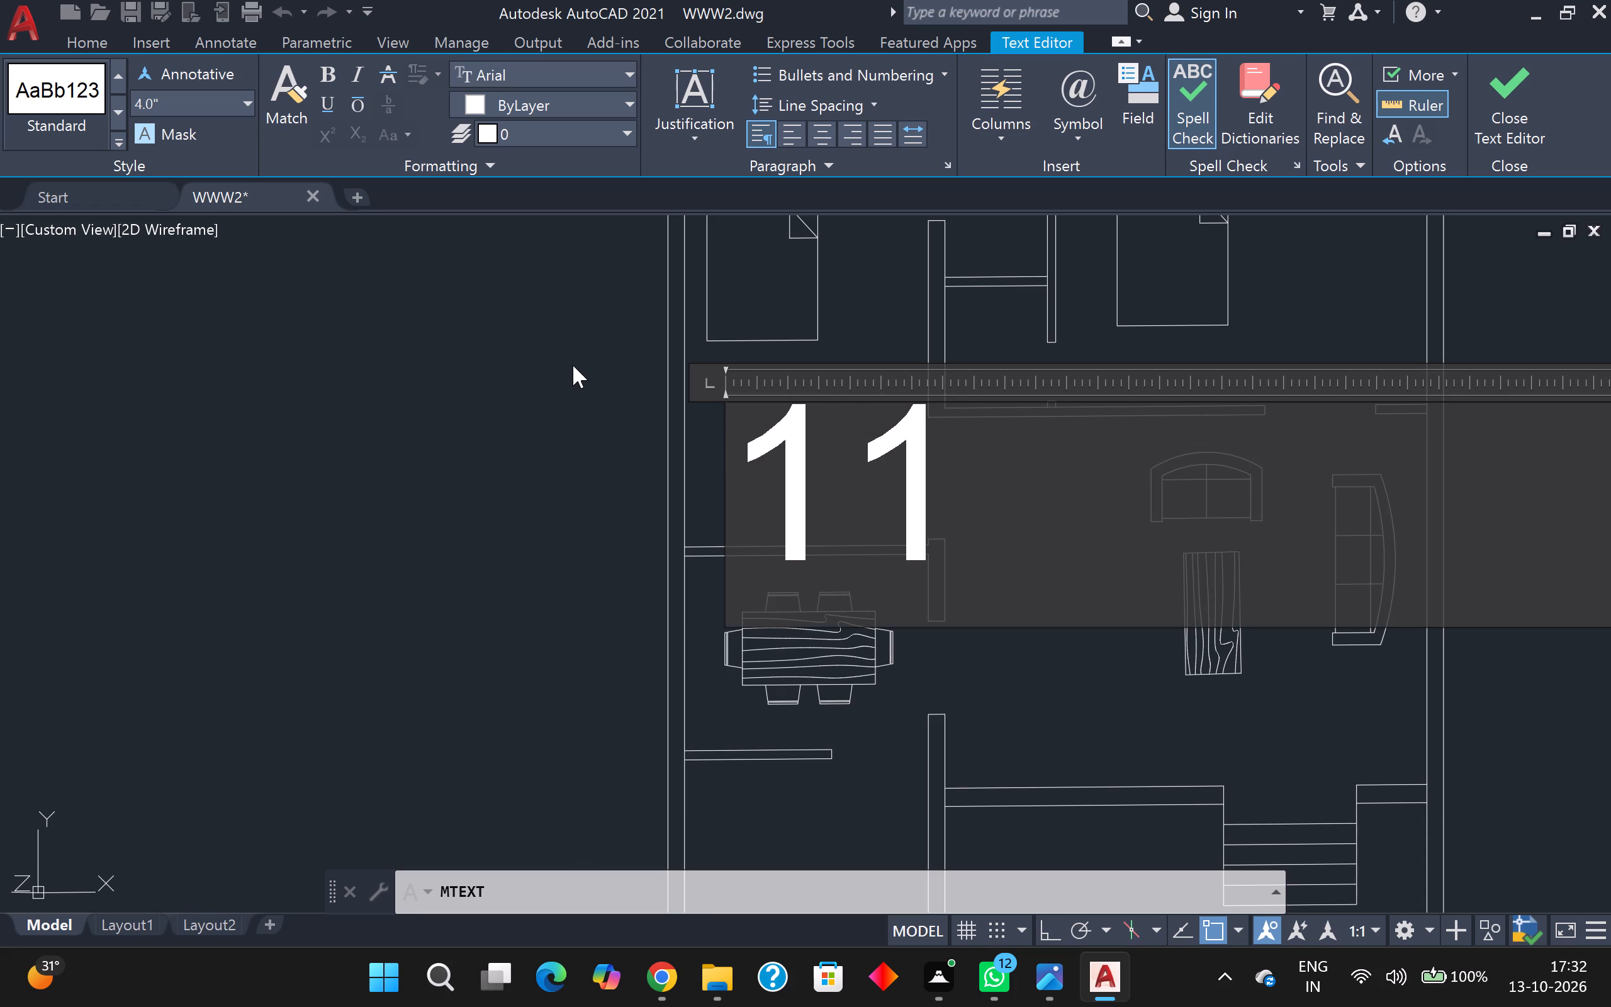
pyautogui.write("'")
pyautogui.press('space')
pyautogui.press('x')
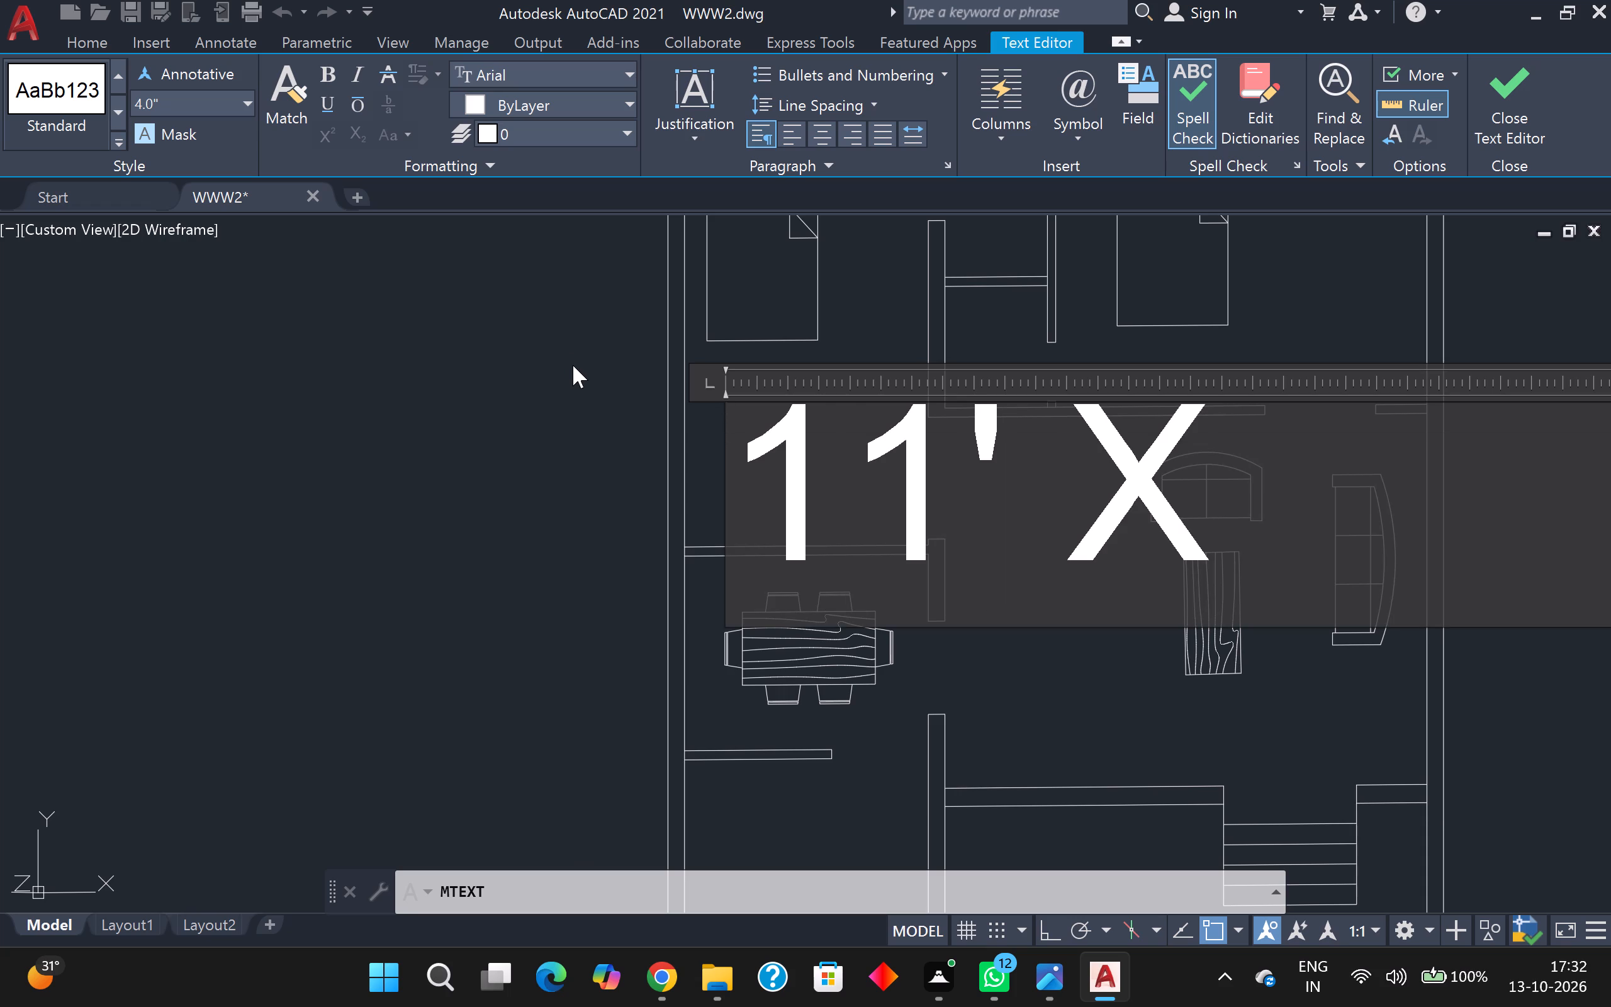
pyautogui.press('1')
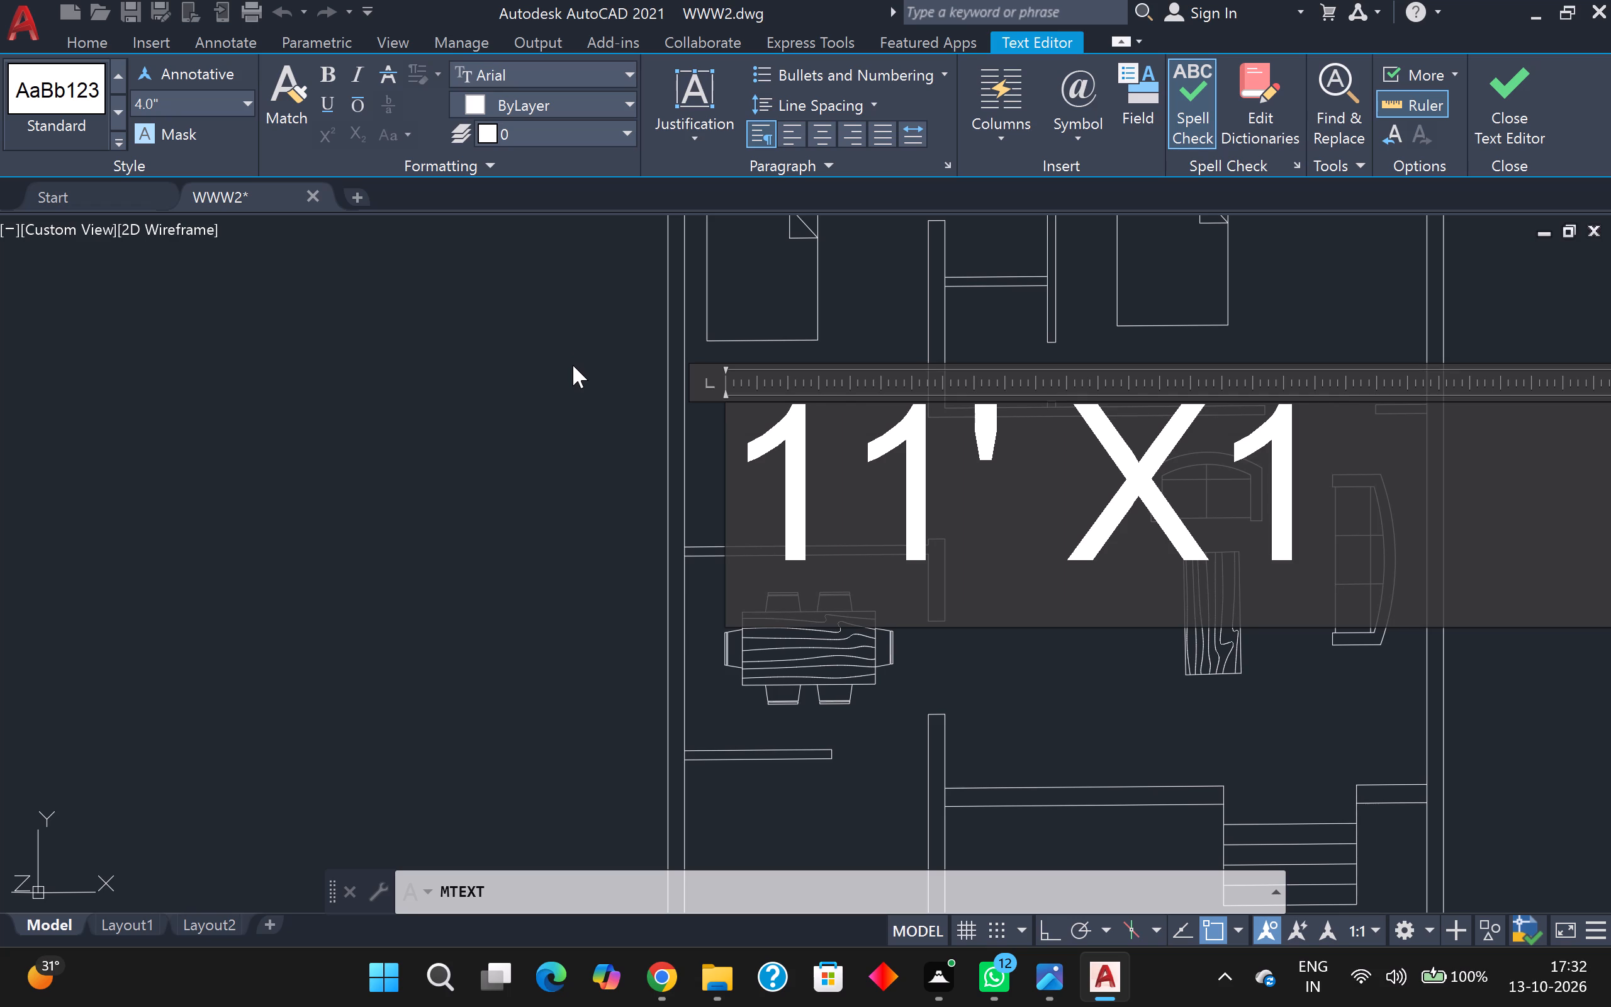
pyautogui.press('6')
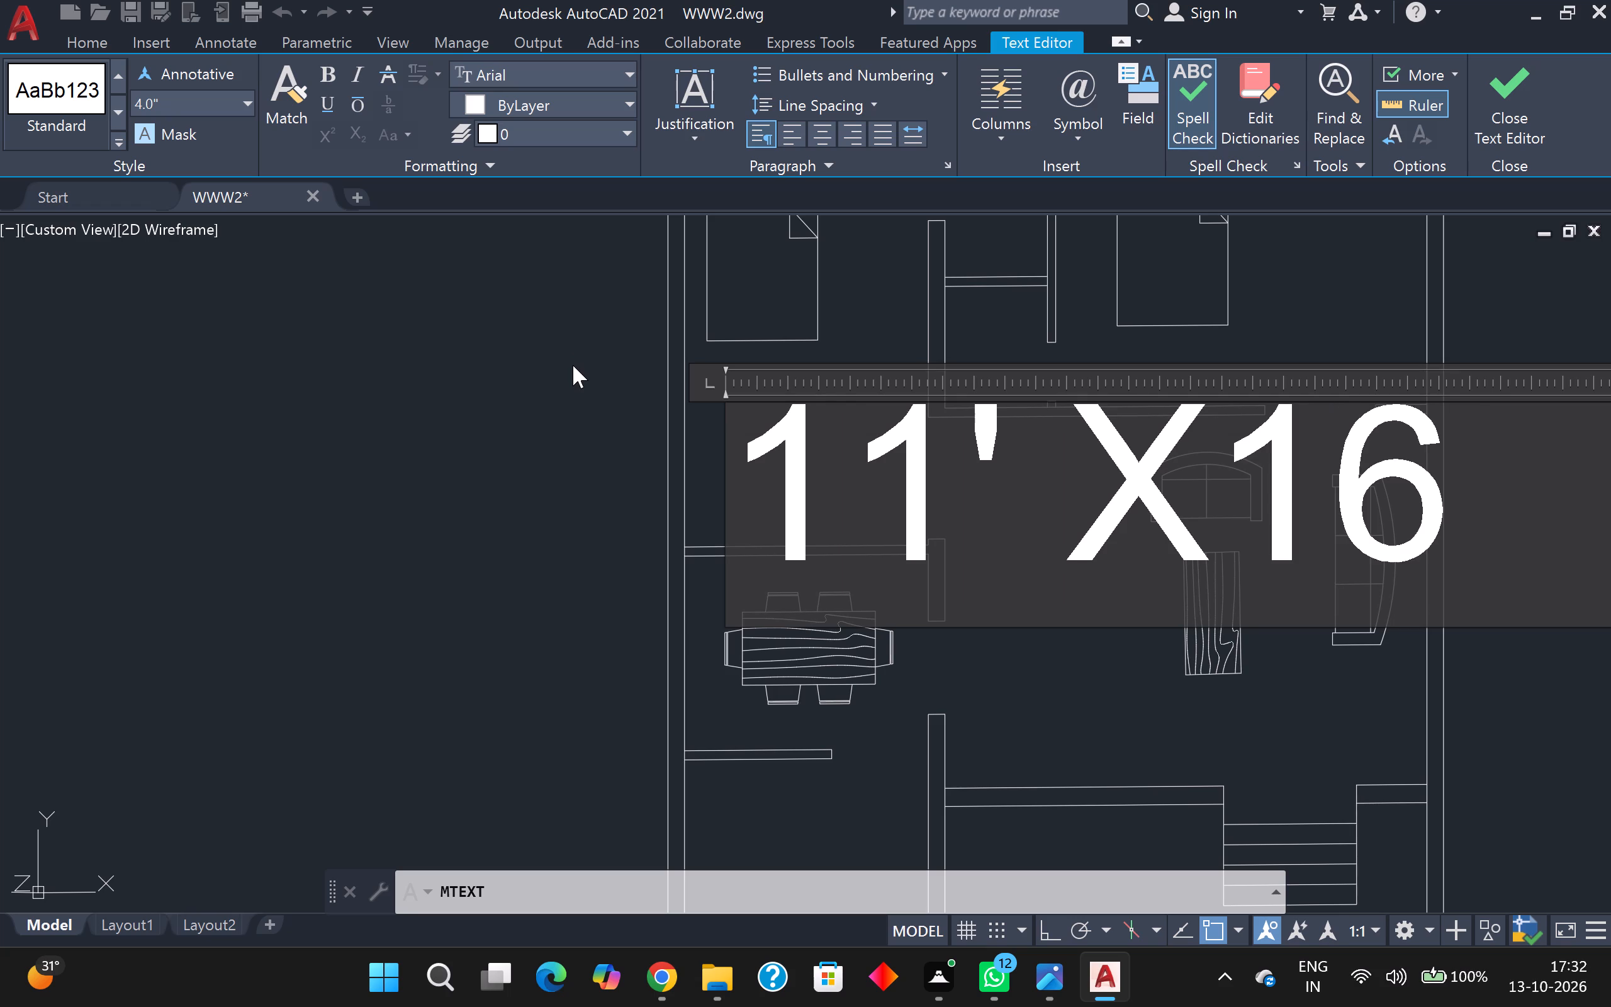
pyautogui.press("'")
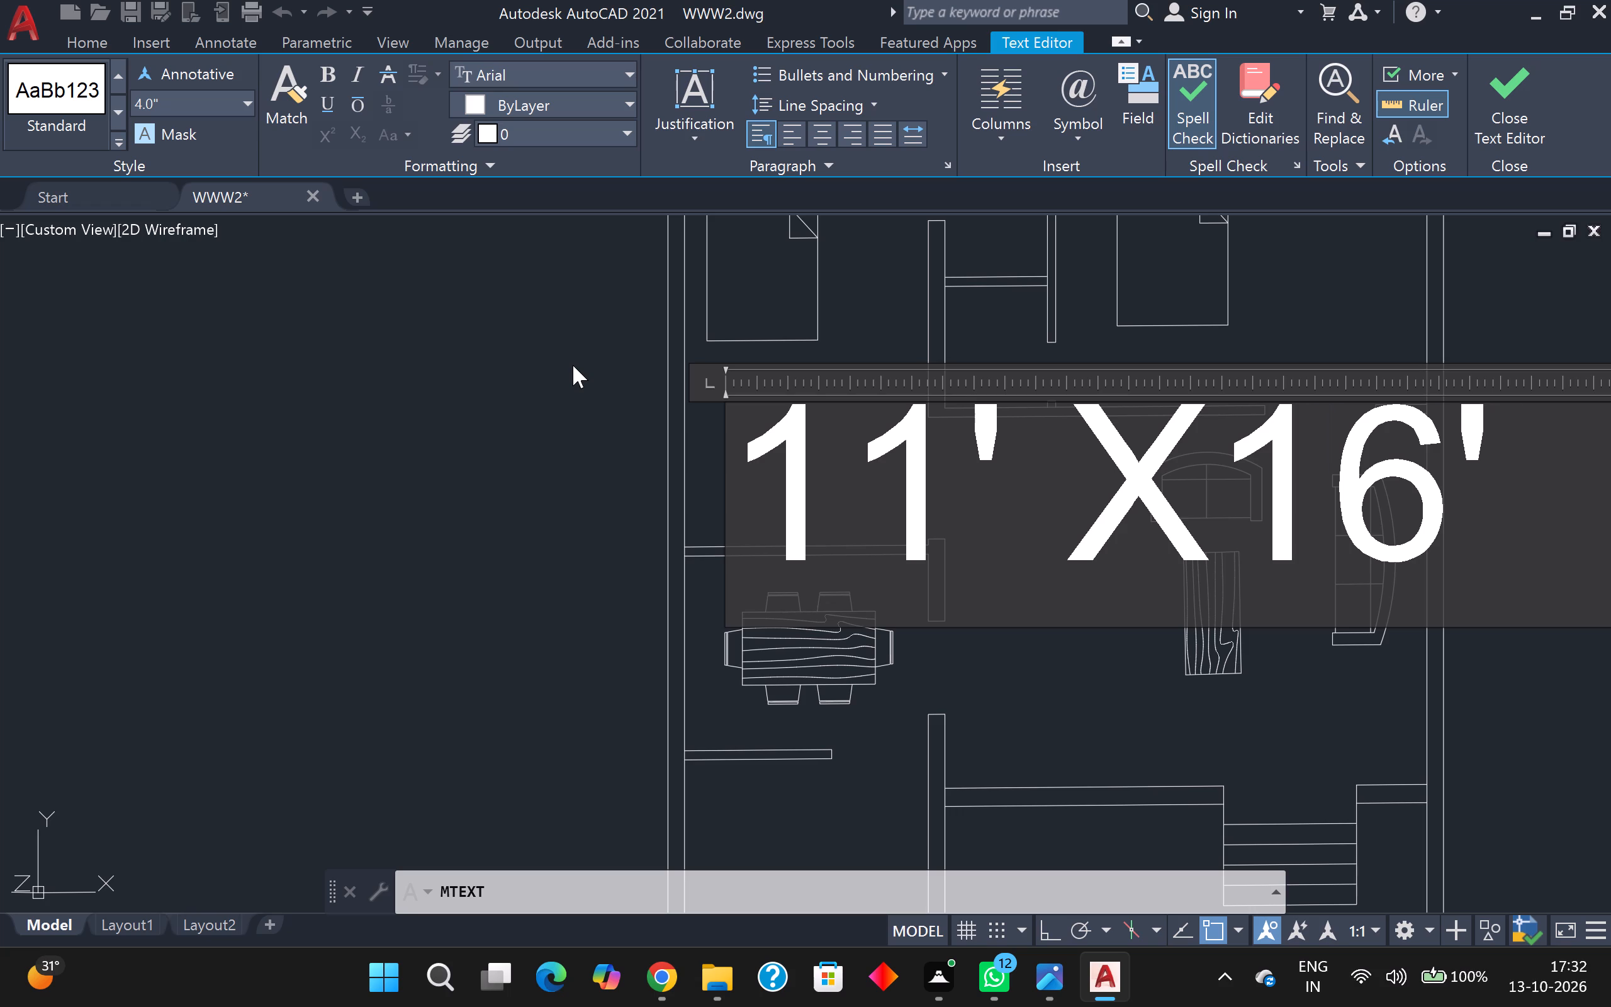
# Add the line BEDROOM above the 11' X16' room size in the label and finish the text.
pyautogui.click(772, 487)
pyautogui.press('Return')
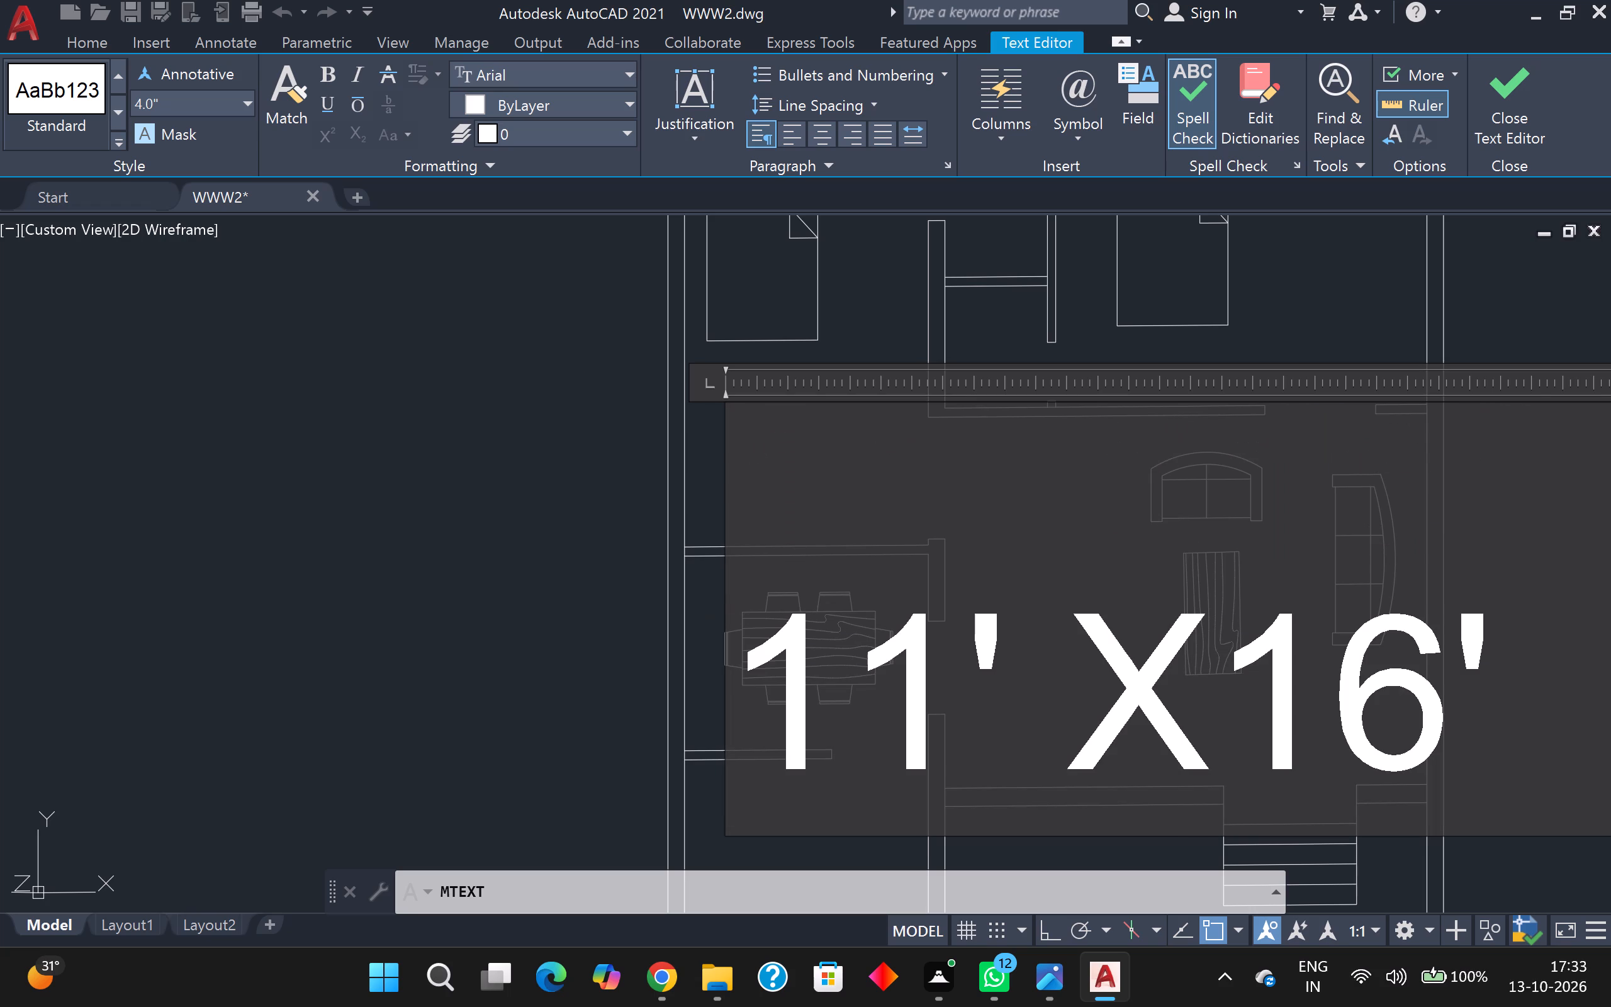
pyautogui.press('BackSpace')
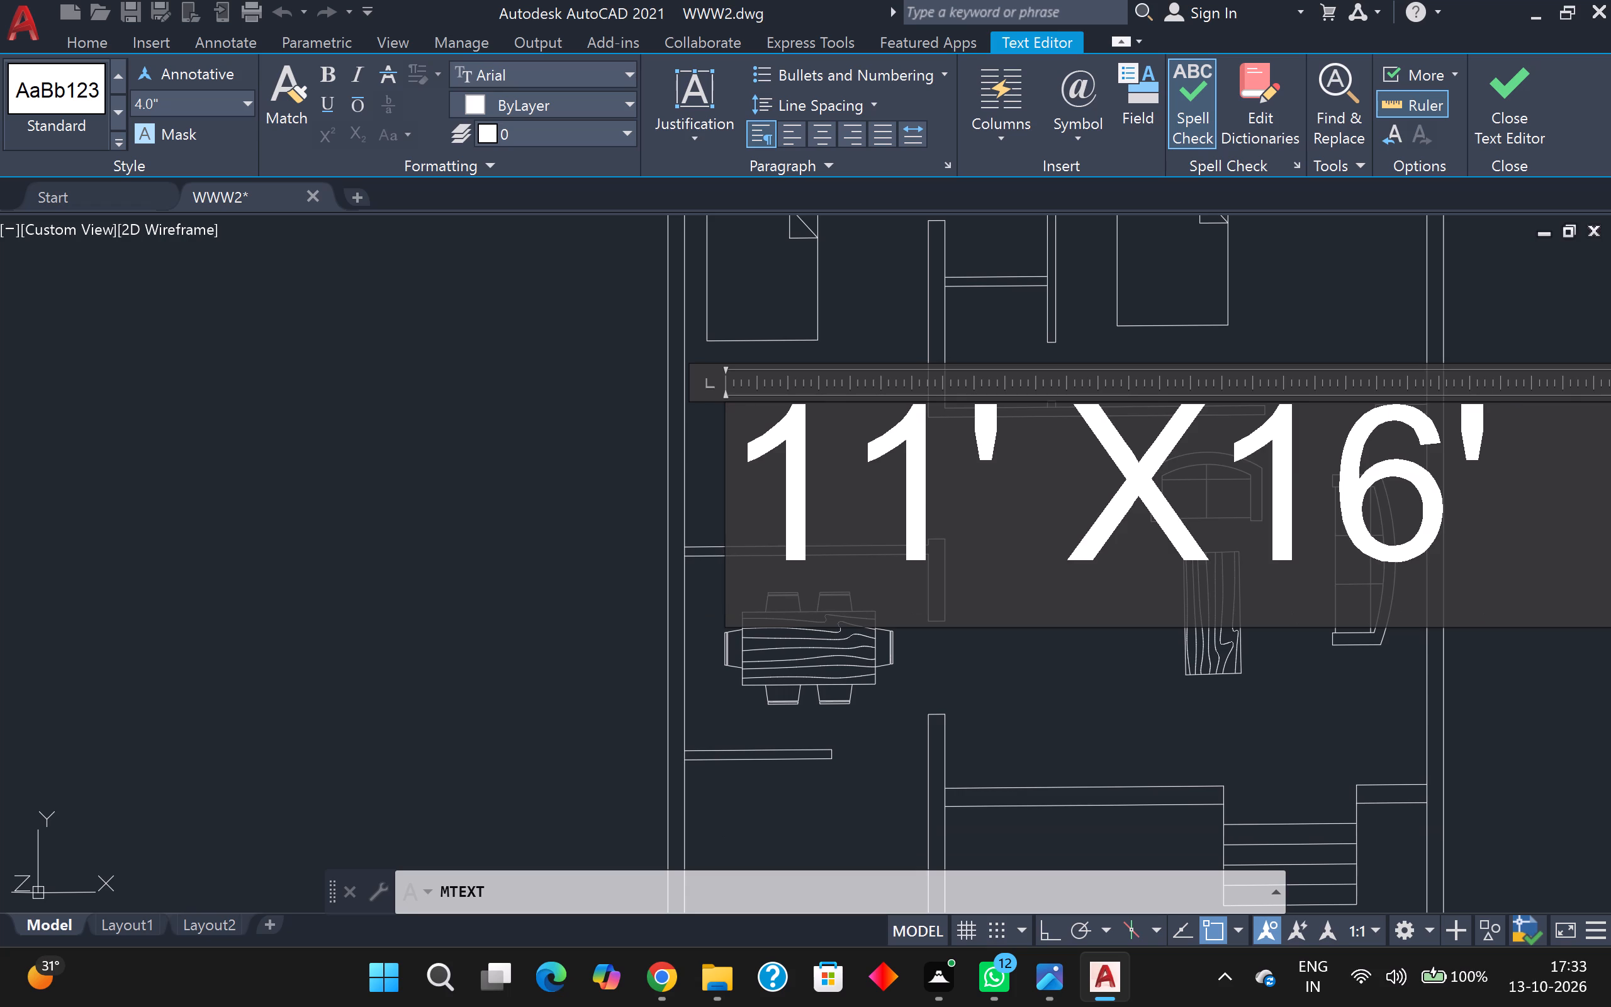
pyautogui.write('BED')
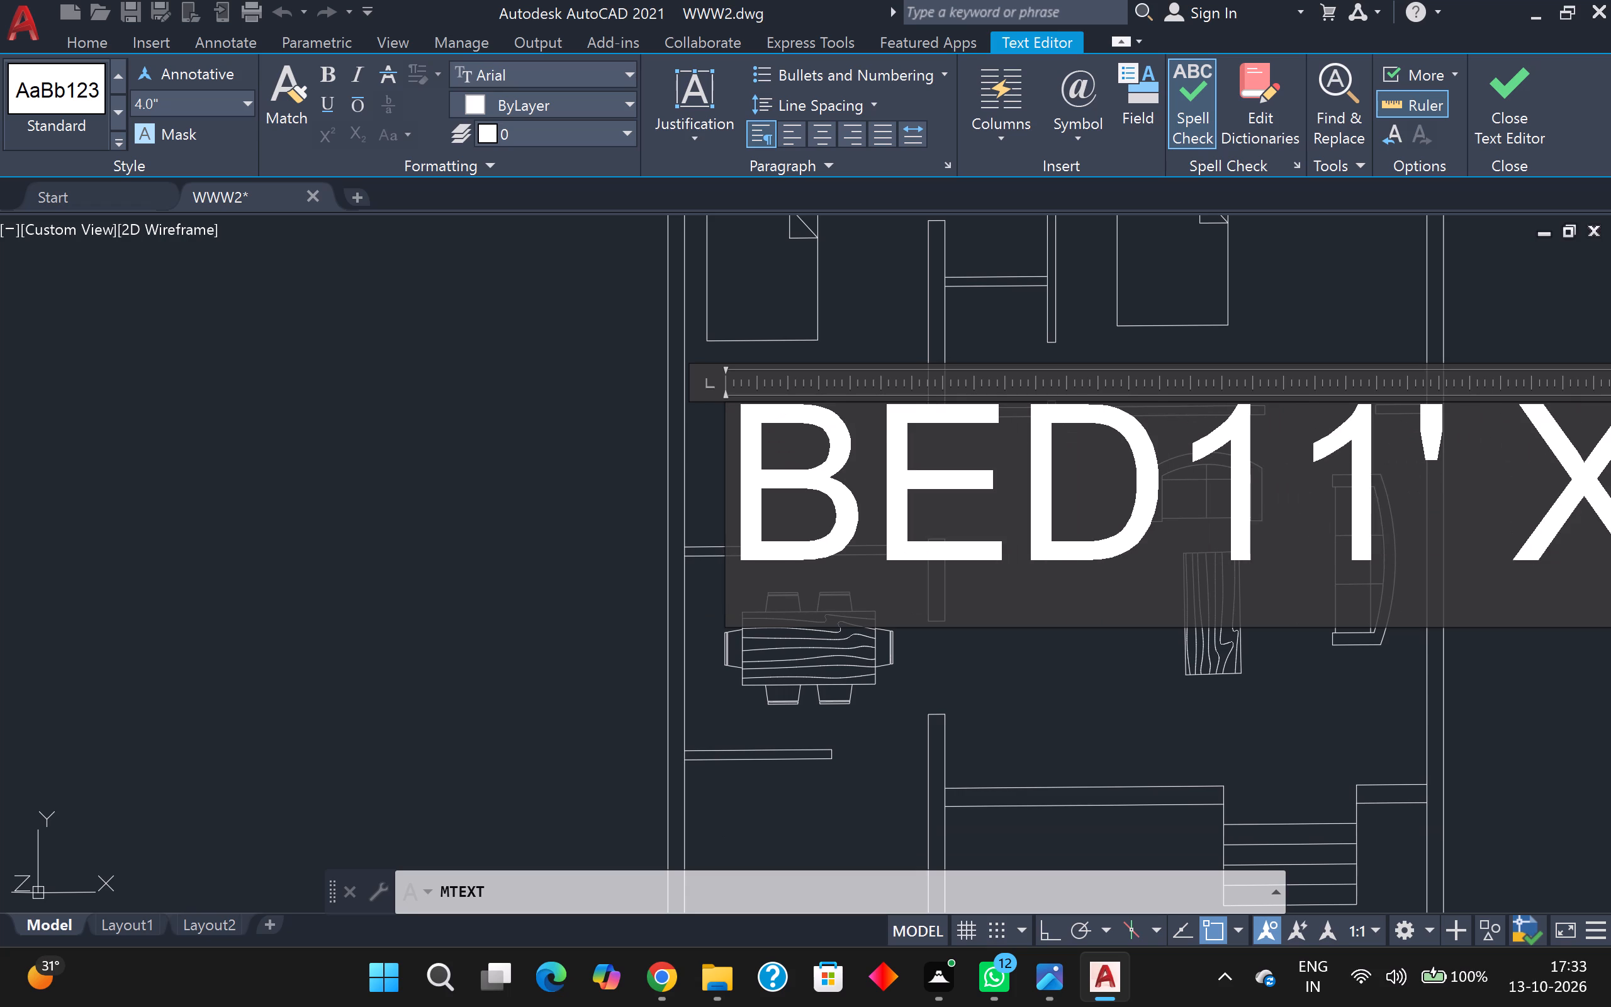
pyautogui.write('ROOM')
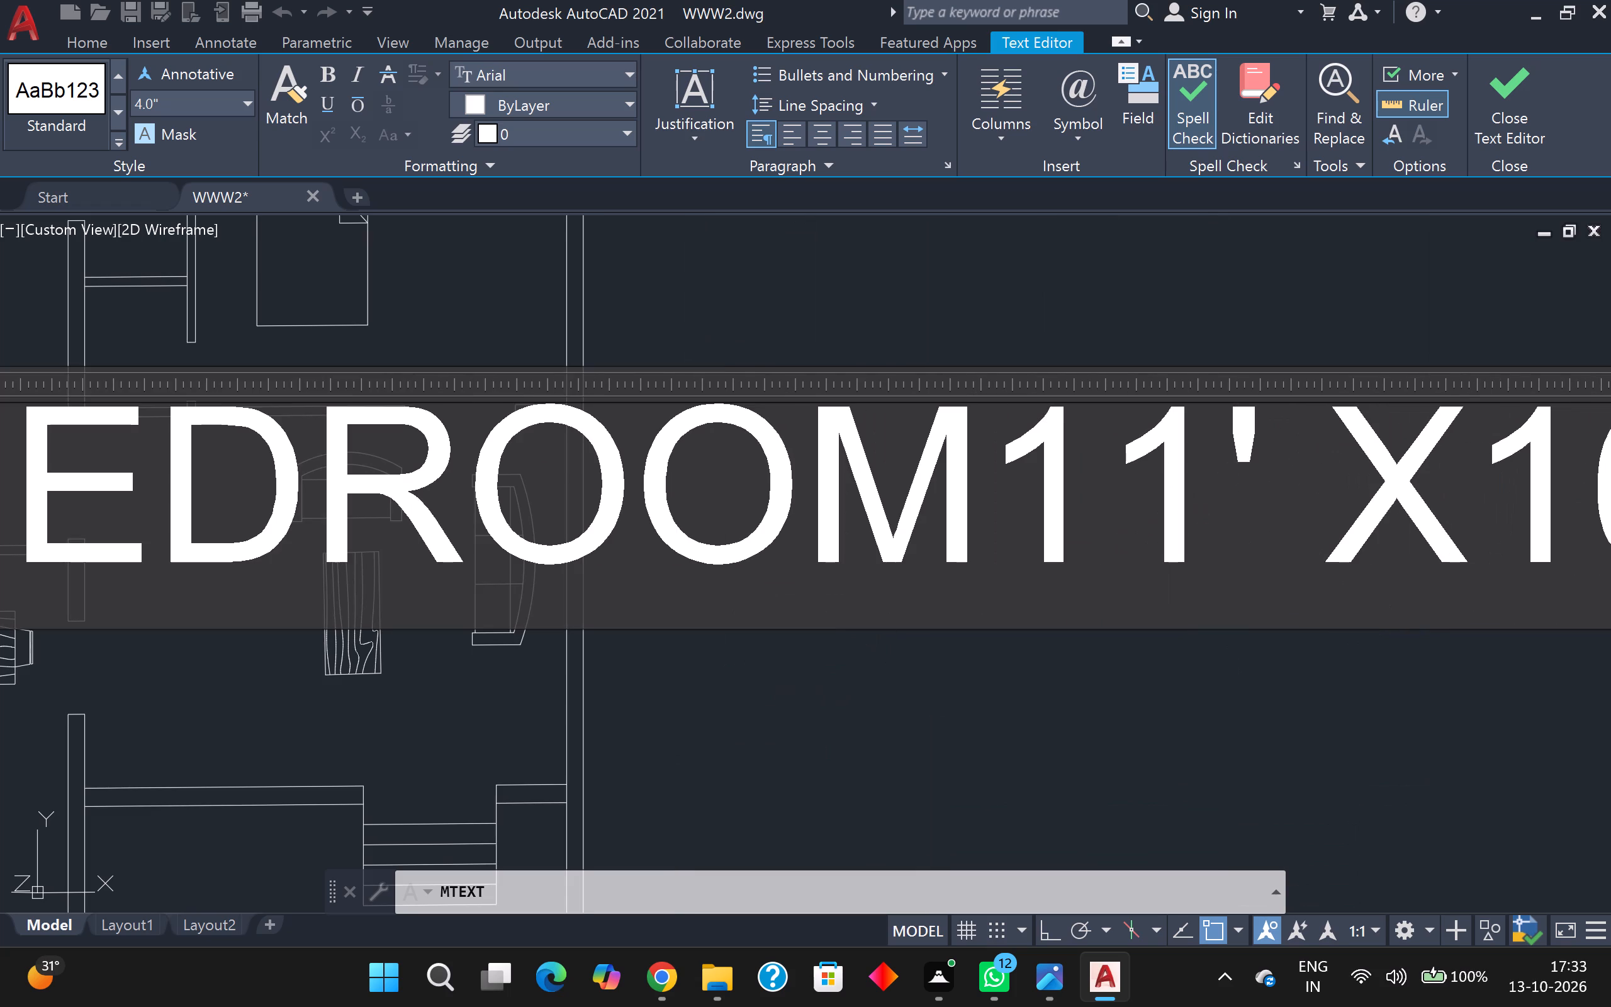
pyautogui.press('Return')
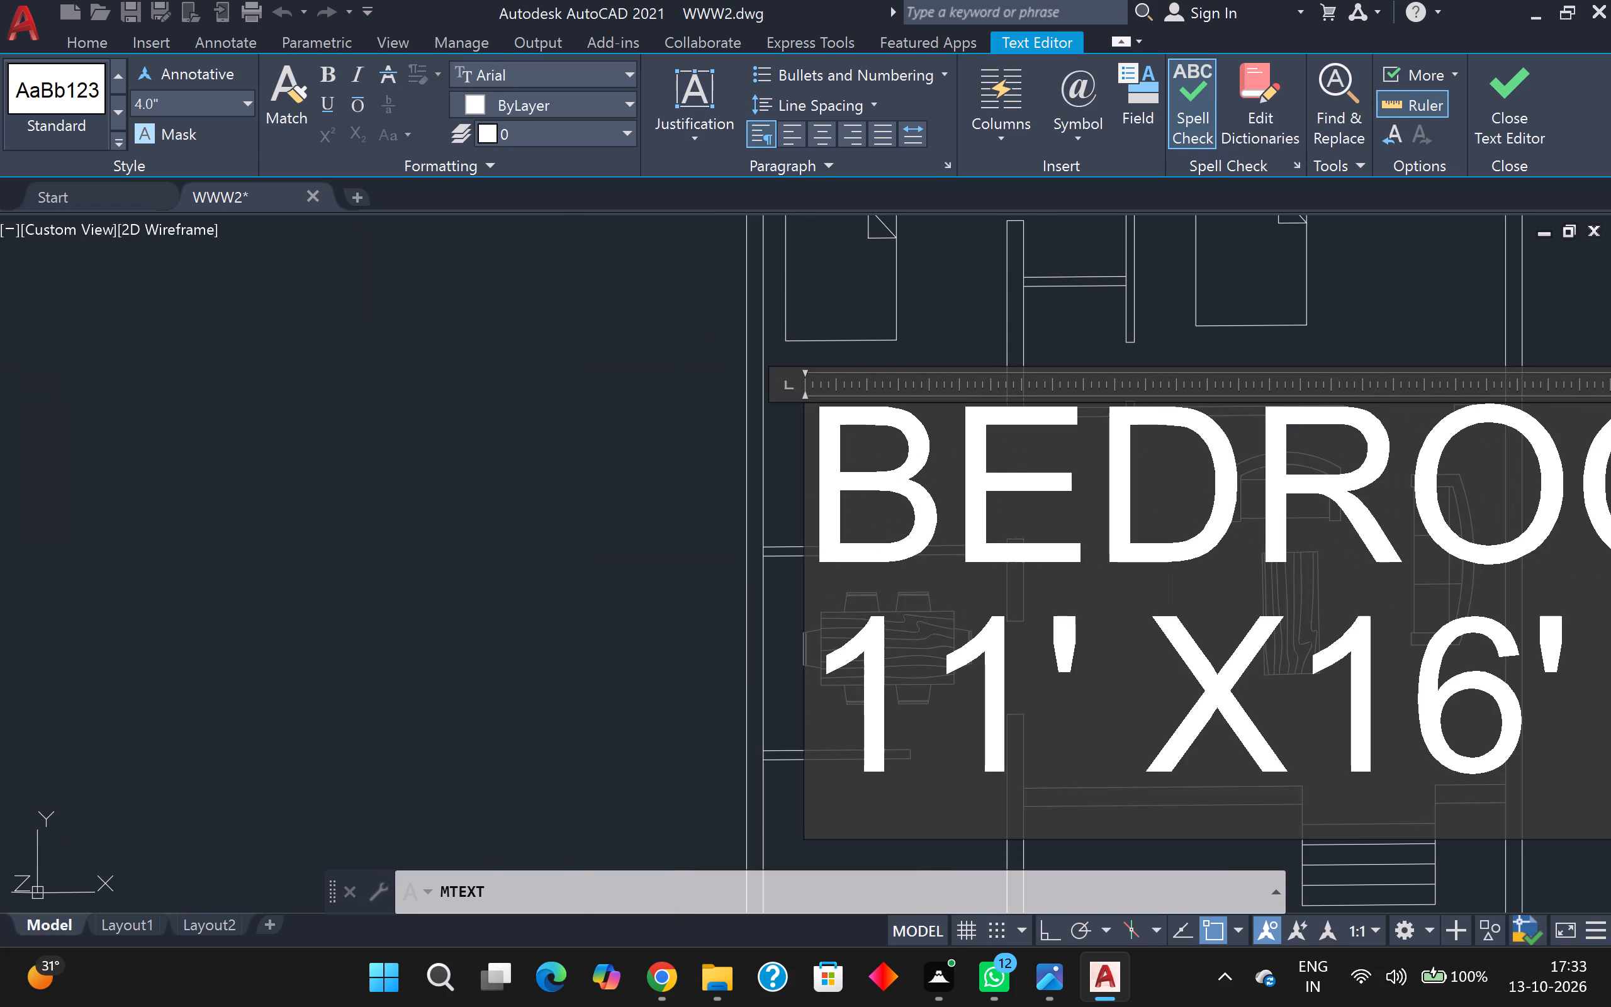
pyautogui.scroll(-2, 770, 475)
pyautogui.click(688, 480)
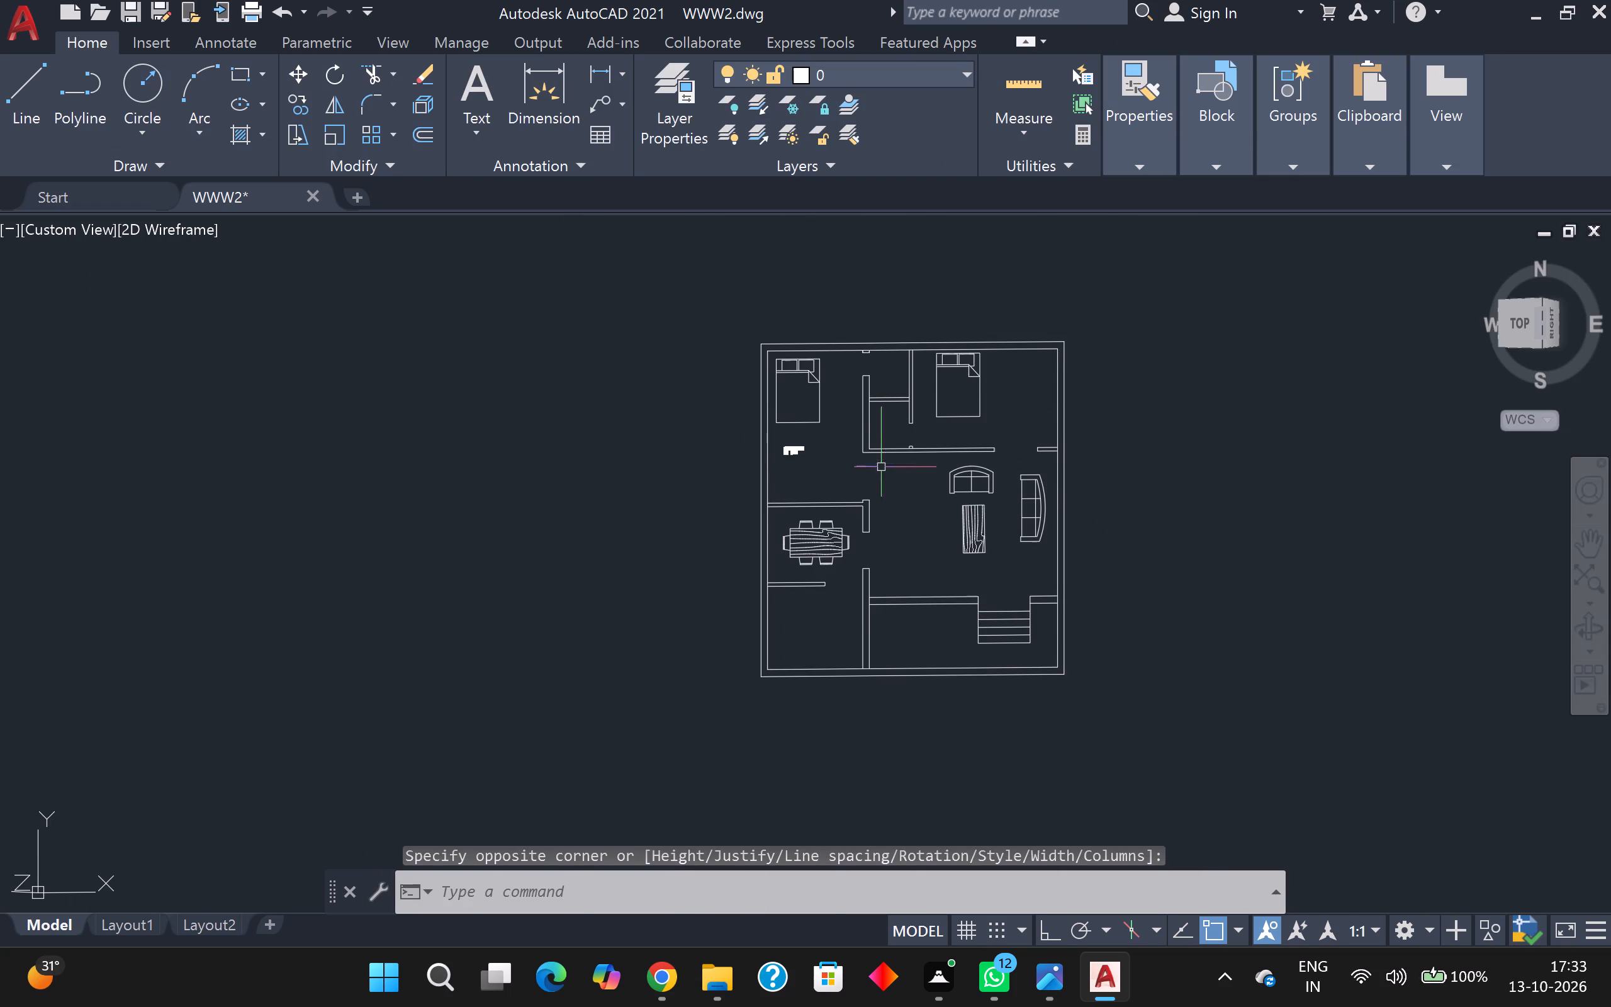
# Move the bedroom label about 24'-9" across and 5'-3" up, beside the bed in the upper-right bedroom.
pyautogui.scroll(2, 880, 470)
pyautogui.click(663, 424)
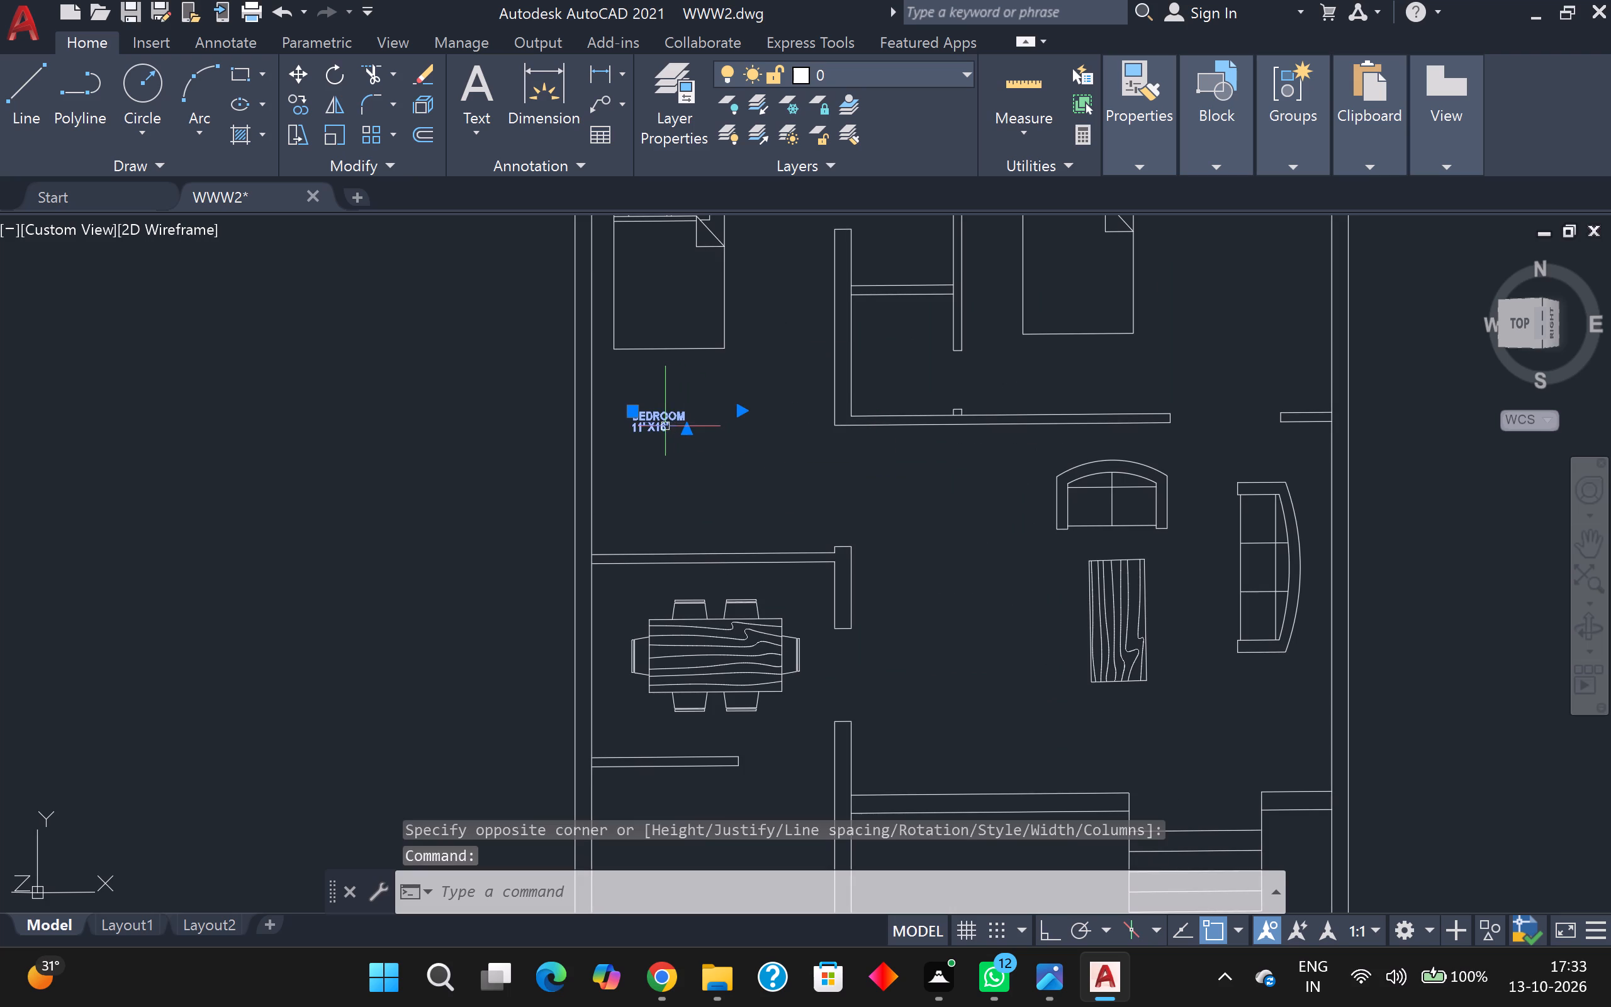
pyautogui.press('m')
pyautogui.press('Return')
pyautogui.click(668, 413)
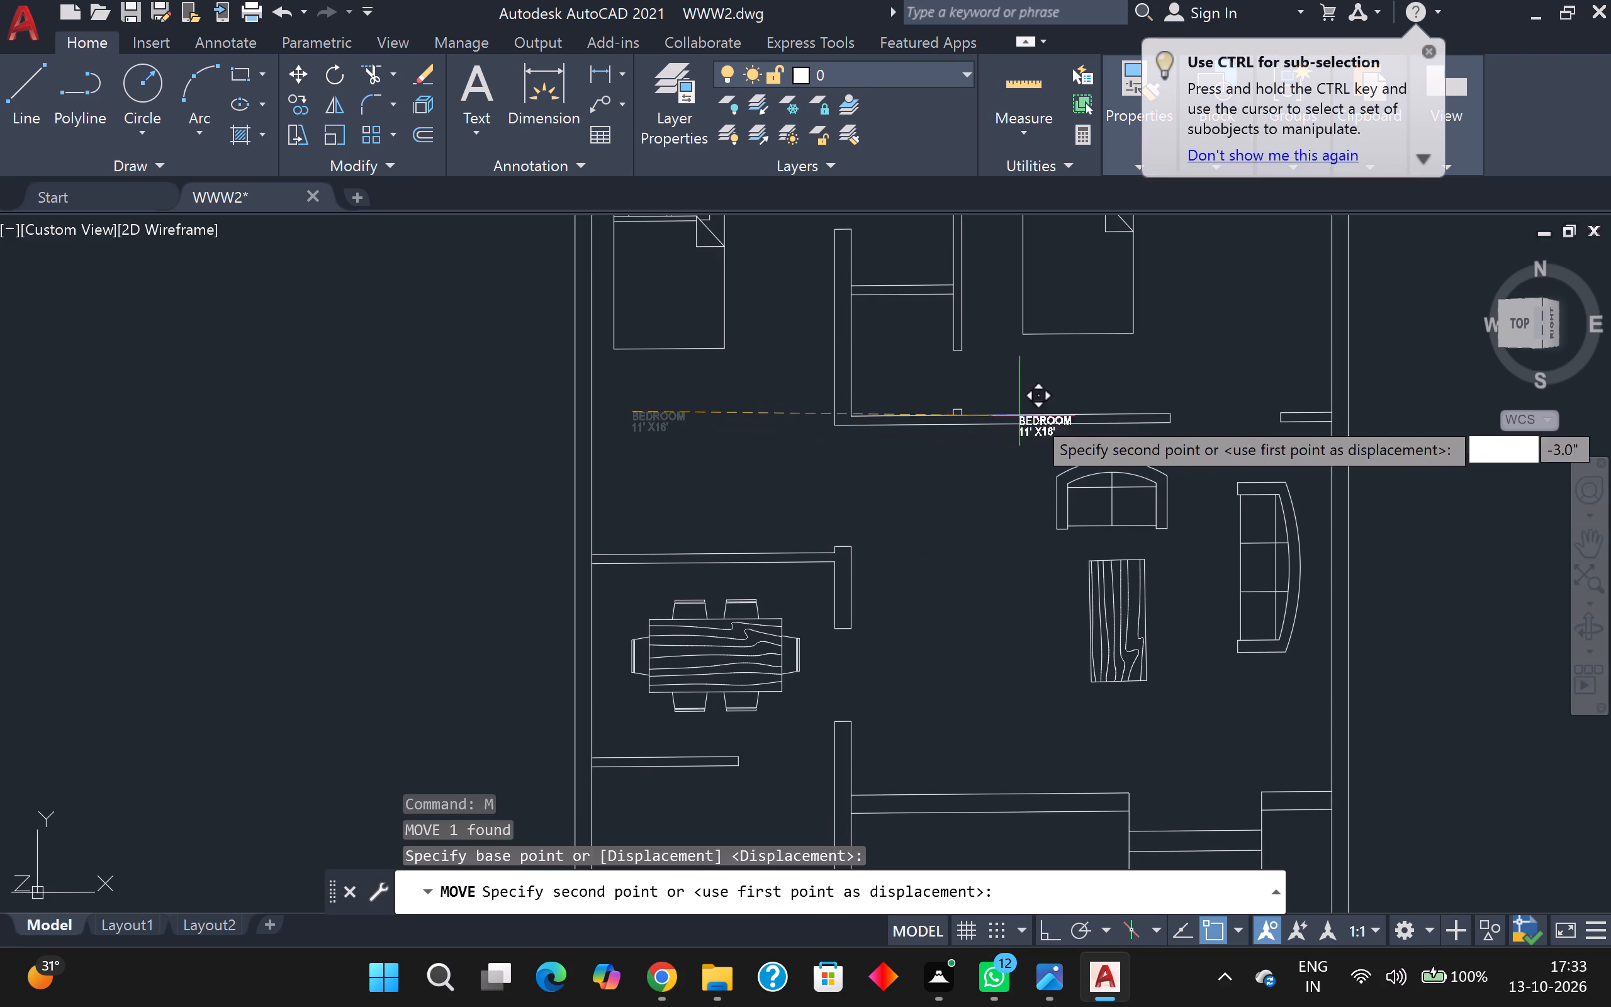
pyautogui.moveTo(1083, 390); pyautogui.dragTo(841, 483, button='middle')
pyautogui.scroll(1, 925, 393)
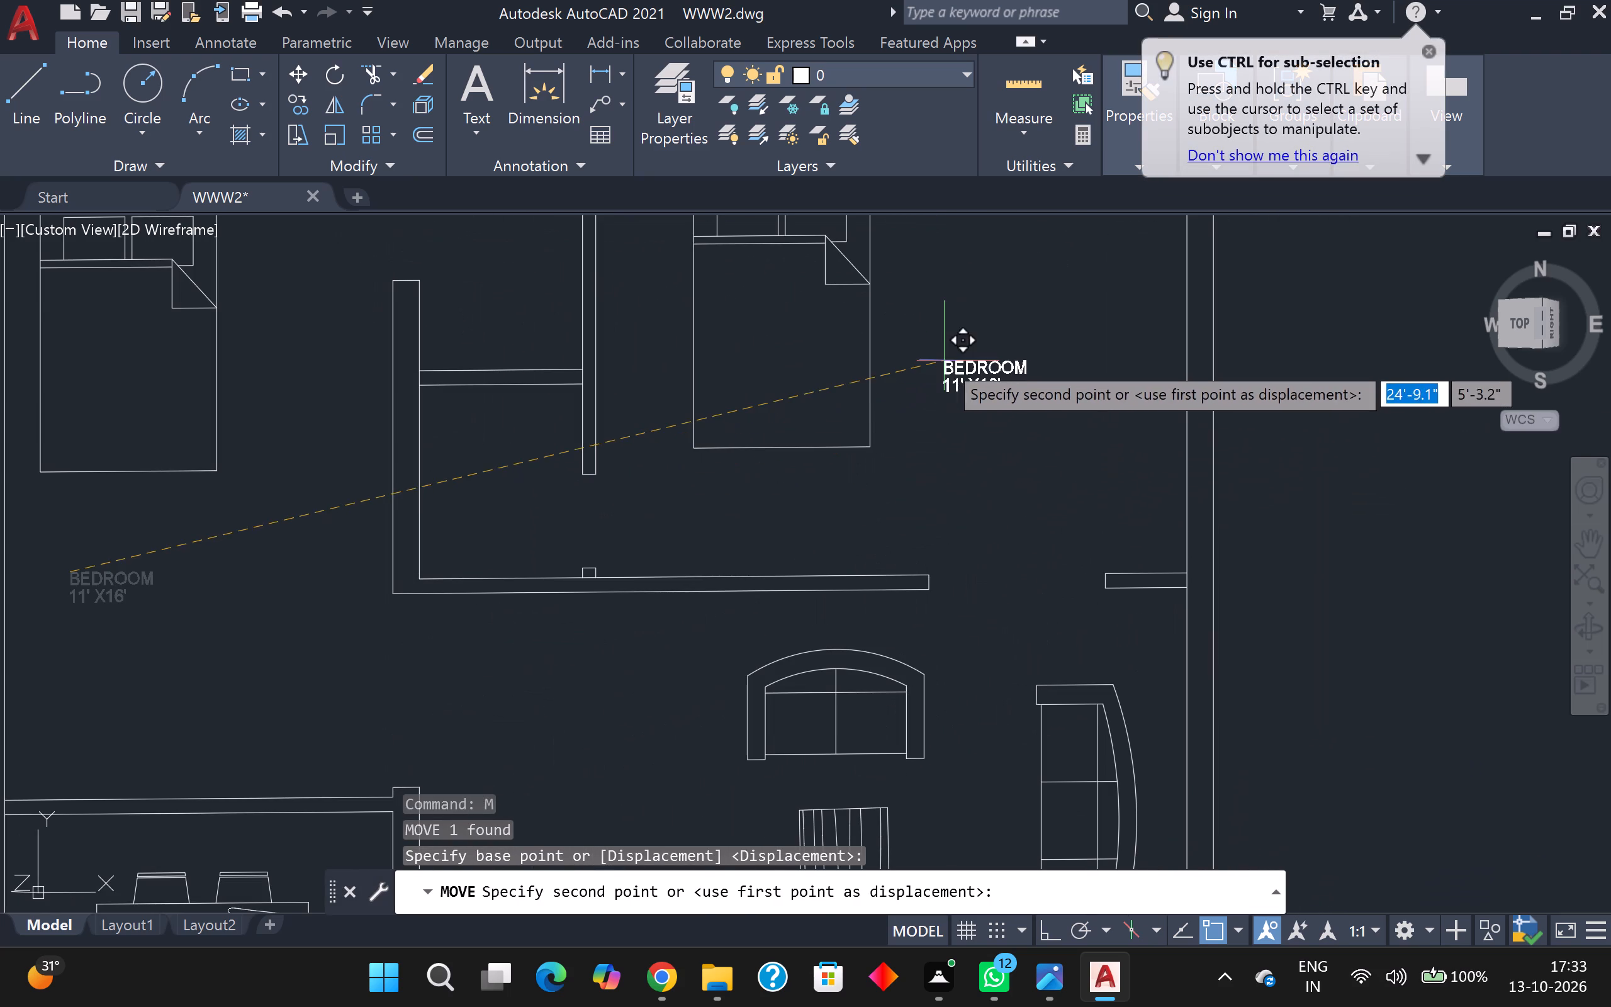
pyautogui.click(944, 361)
# Copy the bedroom label from the upper-right bedroom to below the bed in the upper-left bedroom.
pyautogui.scroll(-2, 942, 372)
pyautogui.click(951, 373)
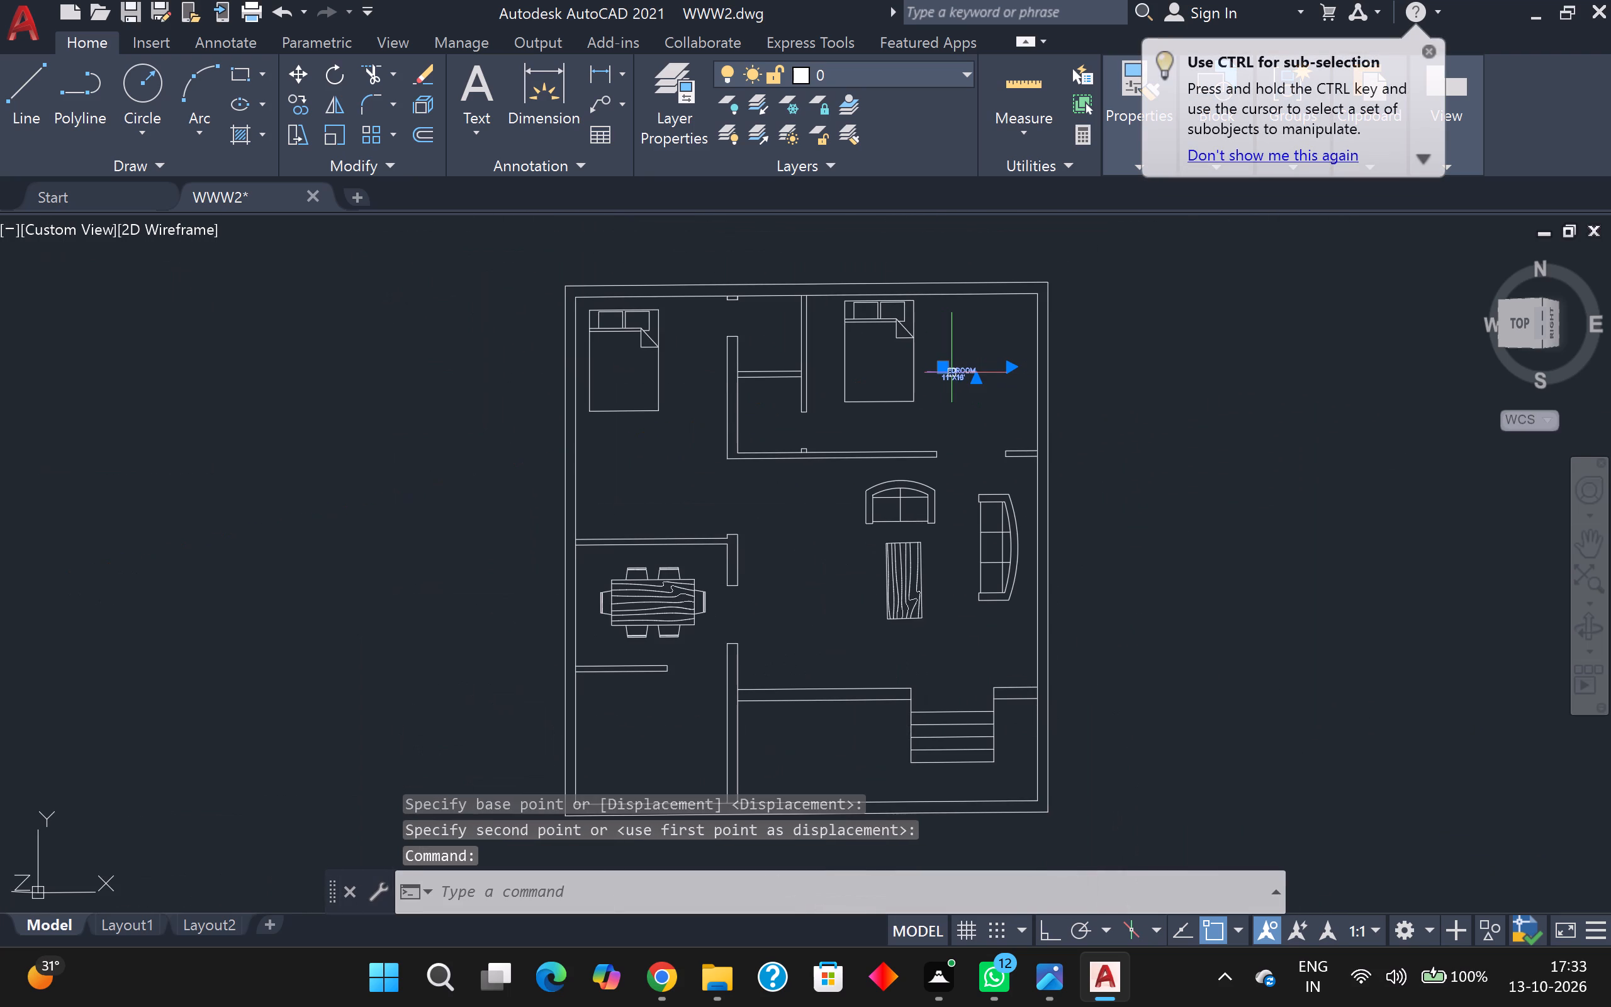
pyautogui.press('c')
pyautogui.press('o')
pyautogui.press('Return')
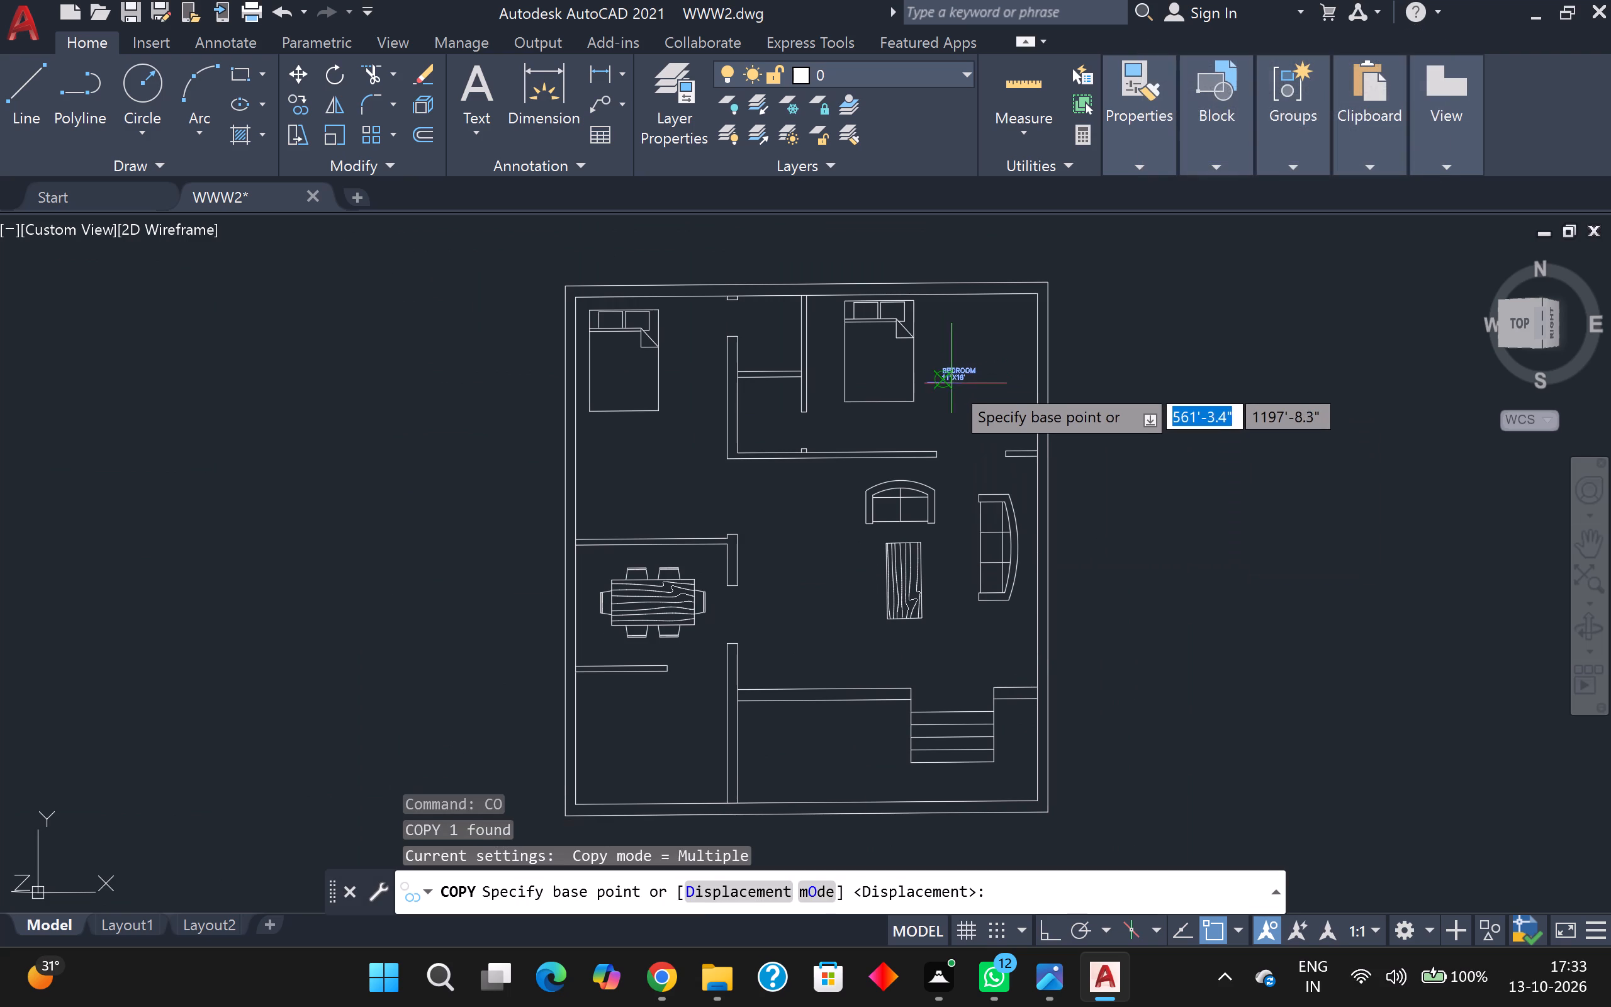
pyautogui.click(954, 378)
pyautogui.scroll(1, 760, 434)
pyautogui.scroll(1, 588, 449)
pyautogui.click(505, 519)
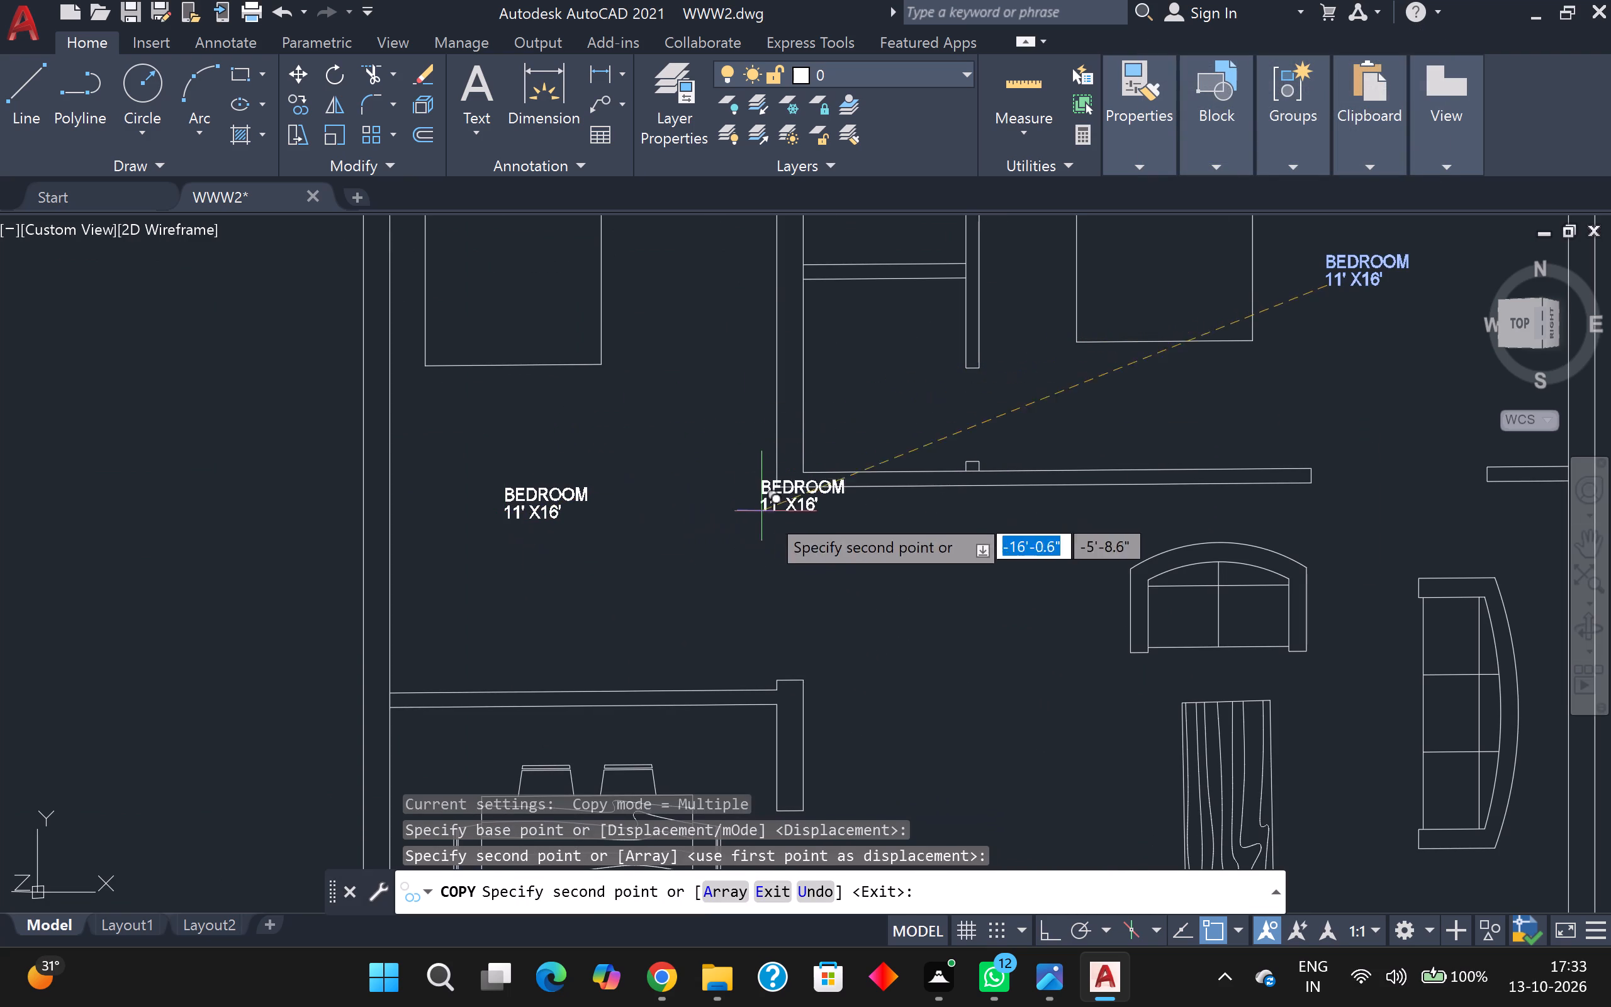
# Place further copies of the label beside the living room's center table and above the dining set.
pyautogui.moveTo(869, 607); pyautogui.dragTo(819, 468, button='middle')
pyautogui.moveTo(989, 680); pyautogui.dragTo(947, 525, button='middle')
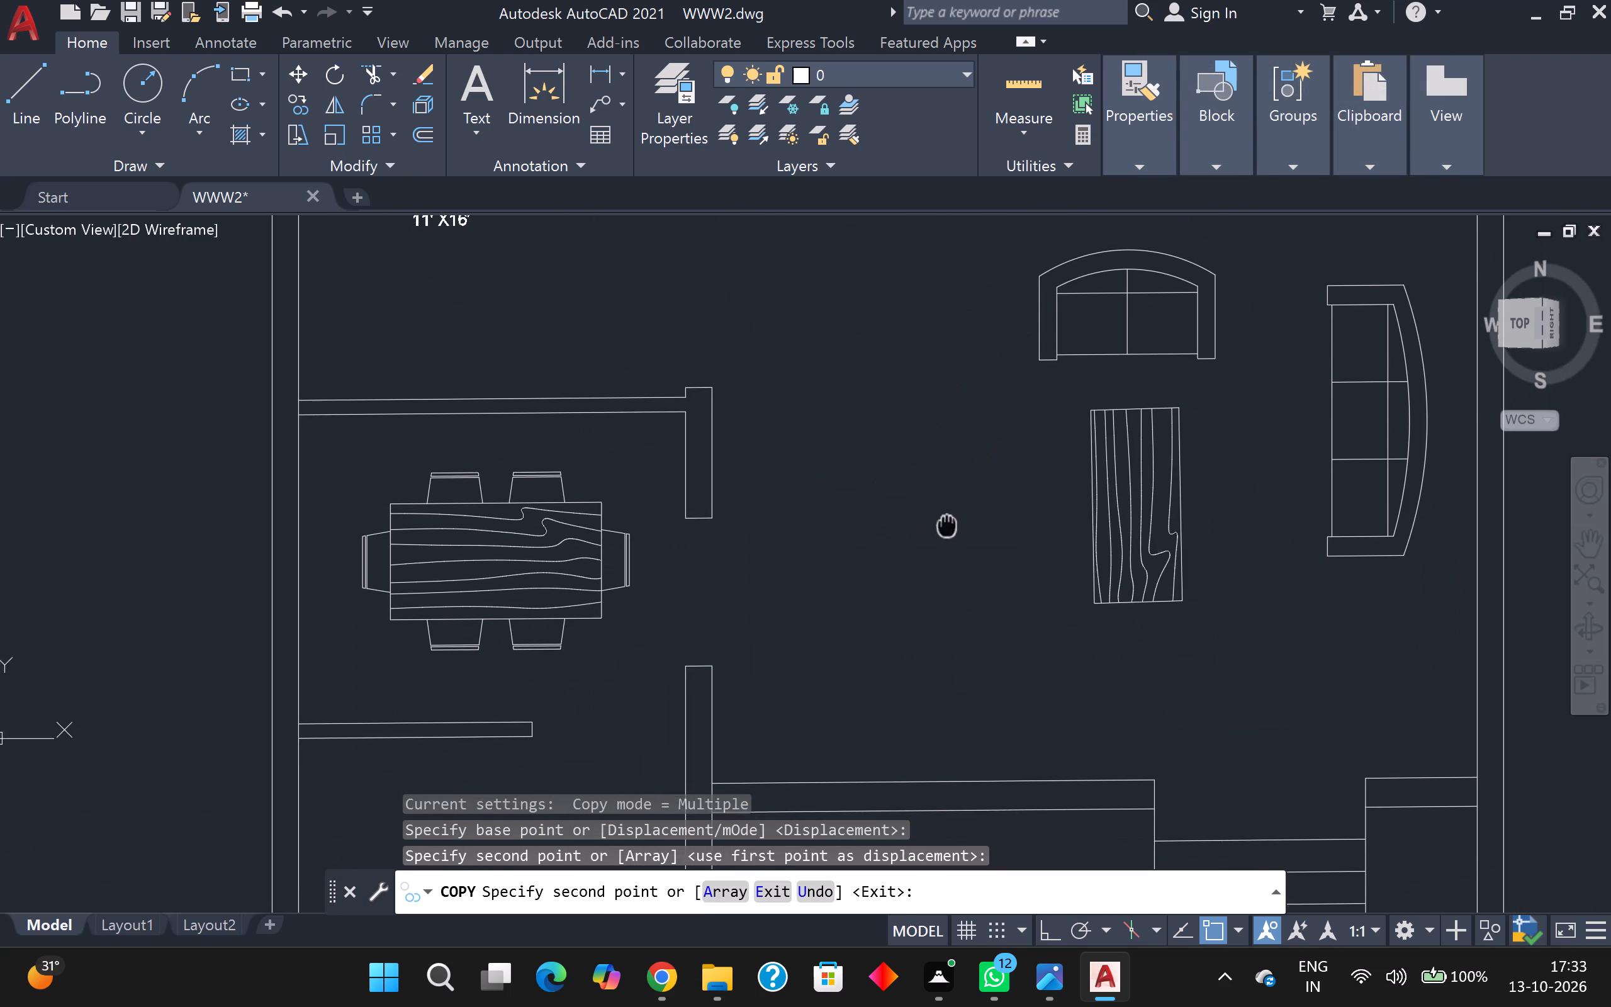
pyautogui.click(953, 470)
pyautogui.moveTo(732, 568); pyautogui.dragTo(859, 461, button='middle')
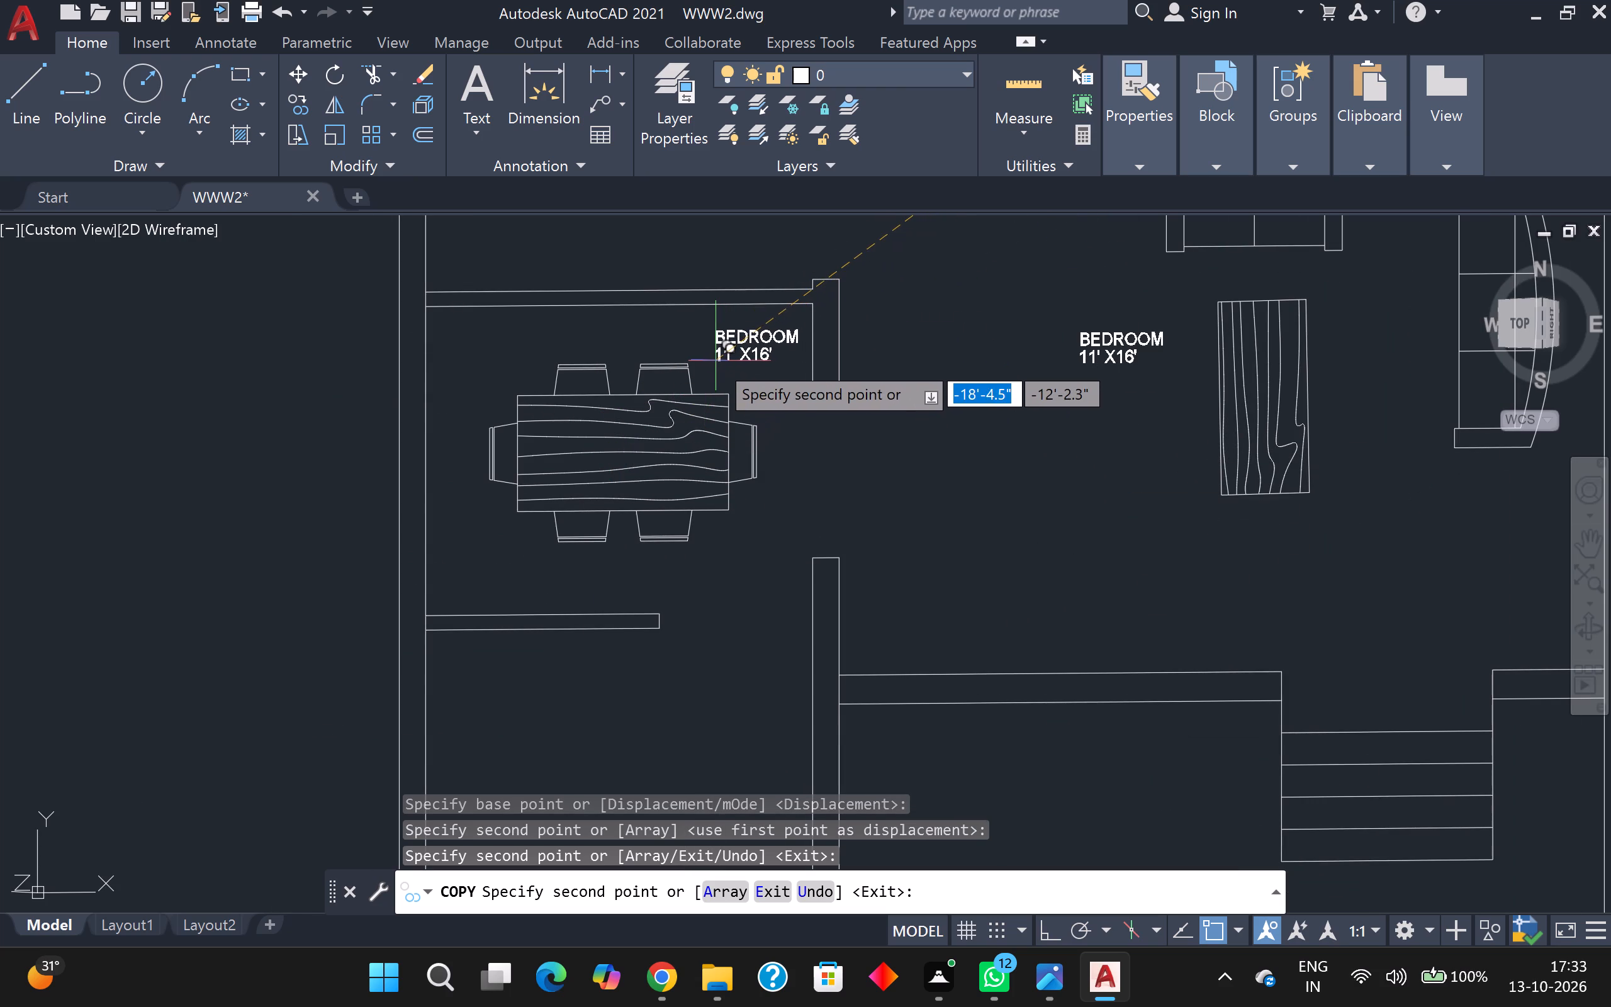
pyautogui.click(716, 361)
# Place copies of the label in the lower-left room and in the area beside the steps, ending the copy.
pyautogui.moveTo(695, 630); pyautogui.dragTo(693, 283, button='middle')
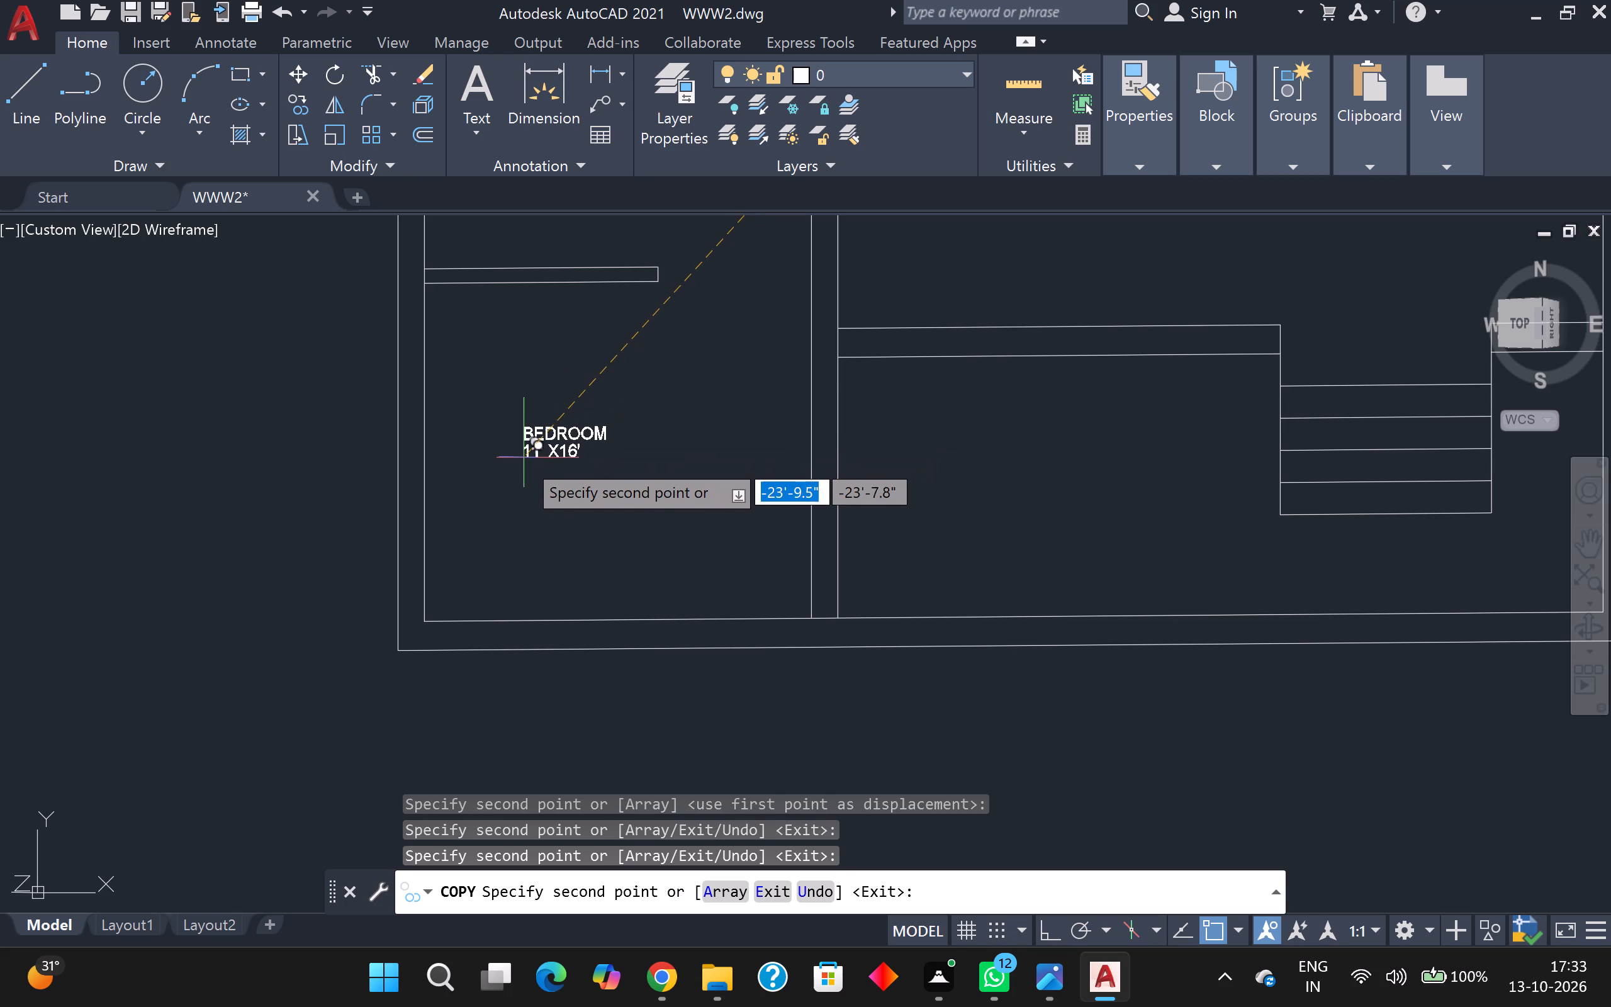
pyautogui.scroll(-2, 554, 425)
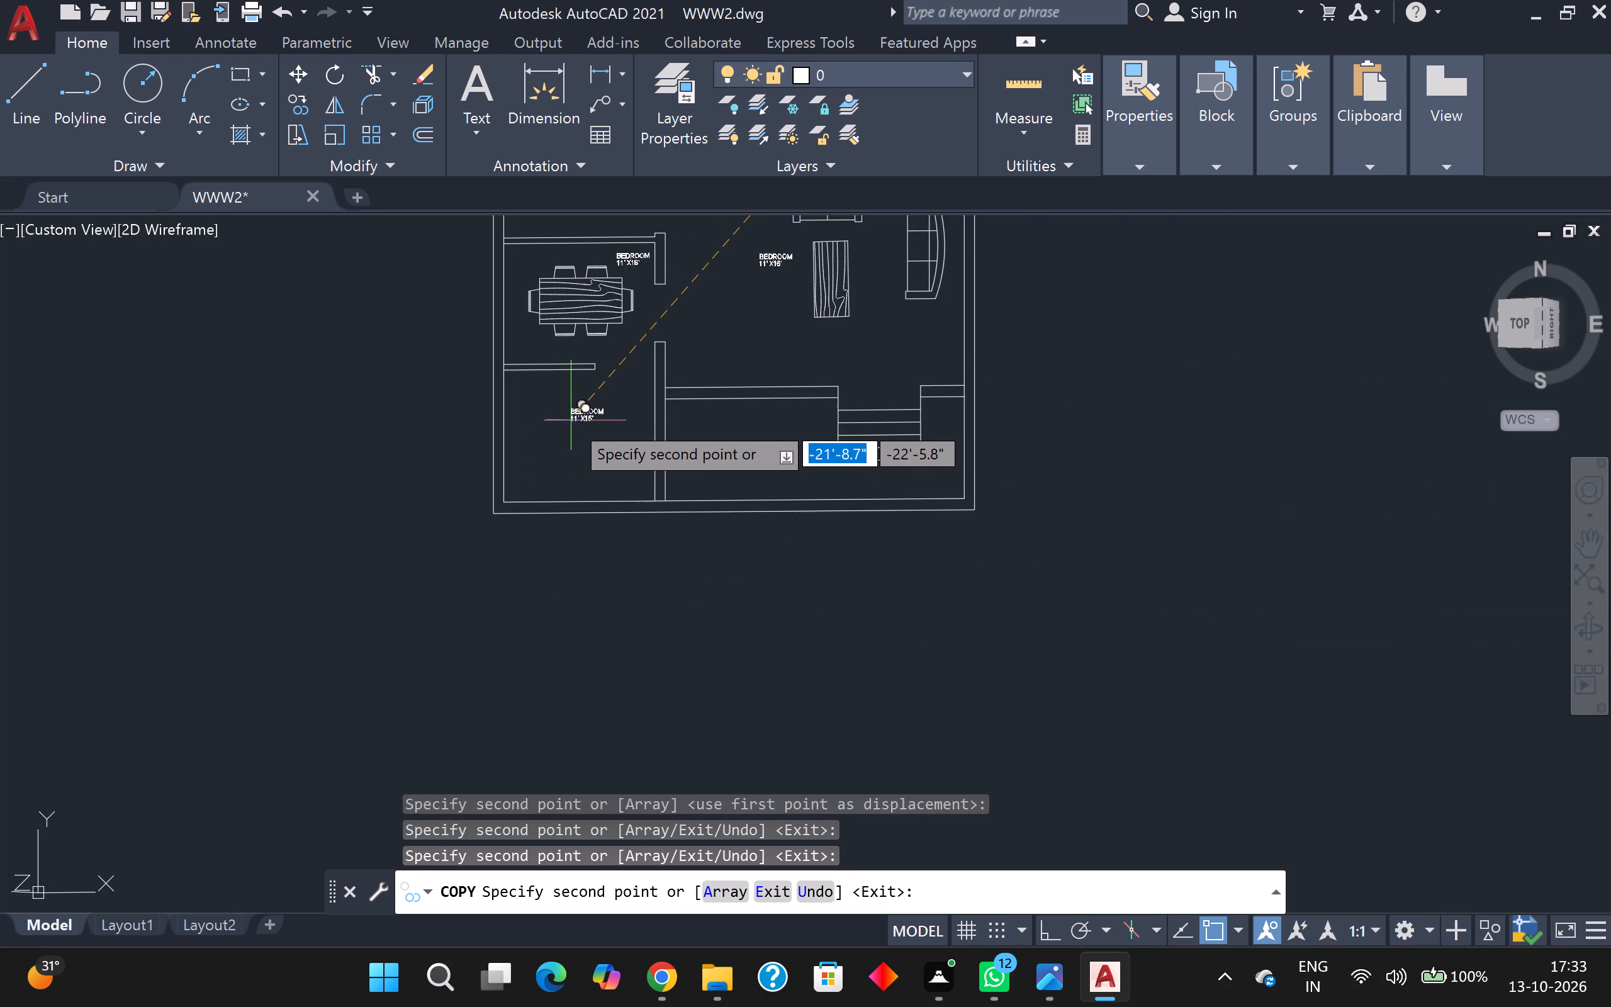
pyautogui.click(563, 437)
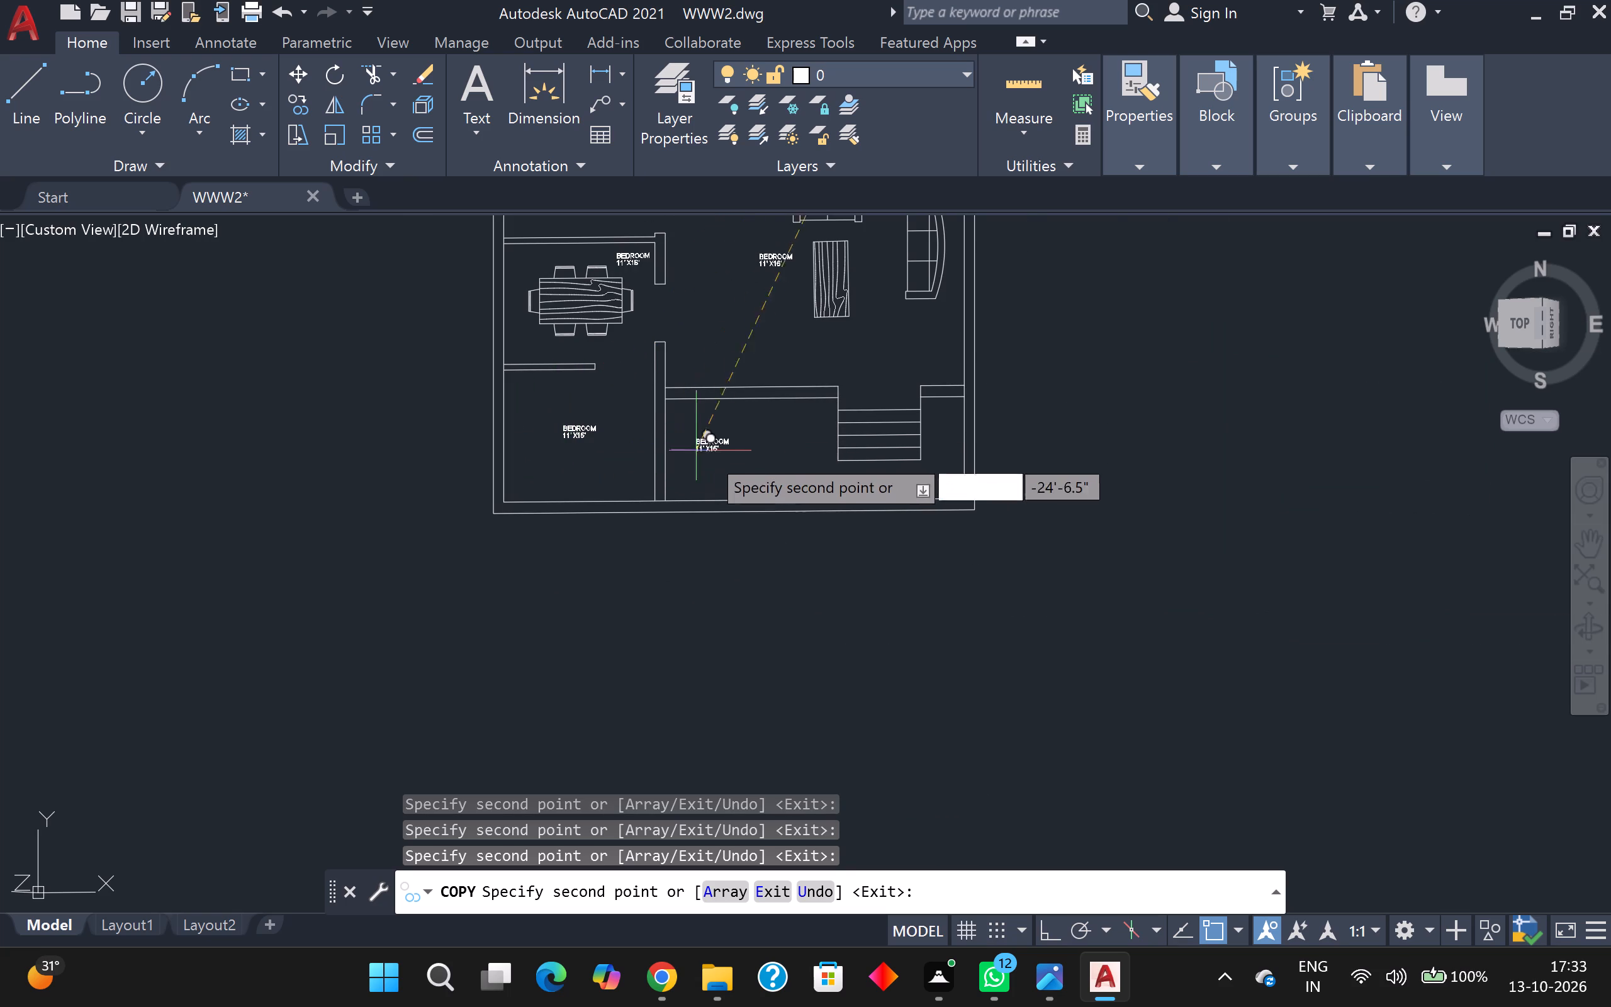
pyautogui.click(726, 454)
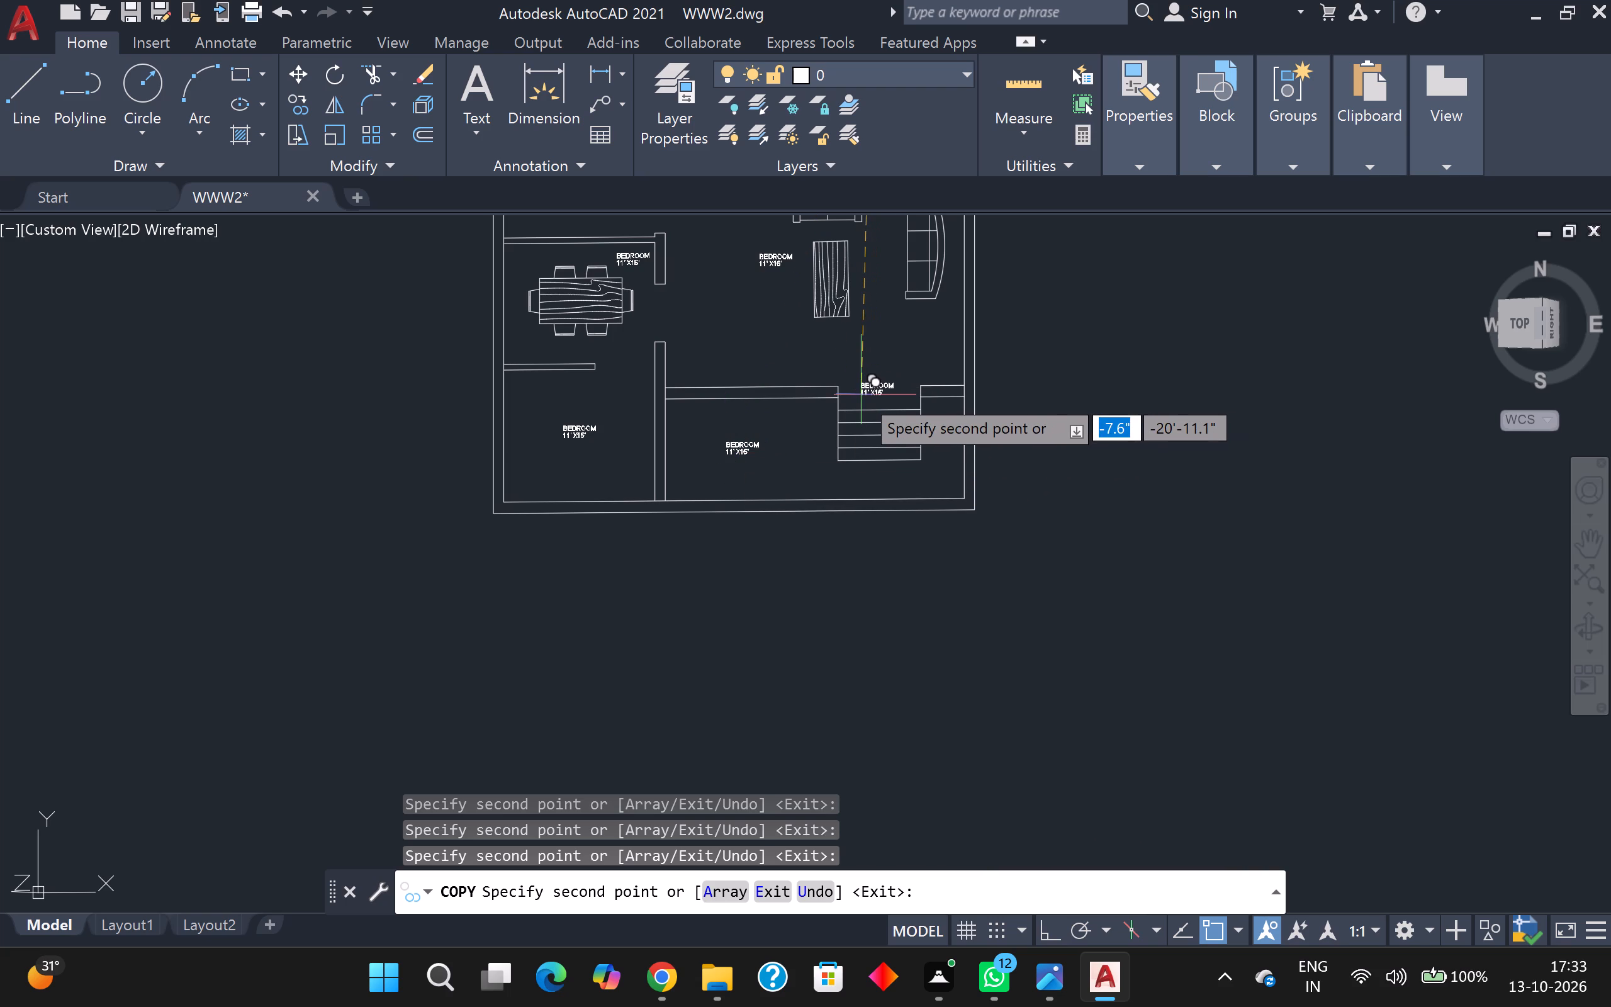
pyautogui.scroll(1, 856, 387)
pyautogui.press('Escape')
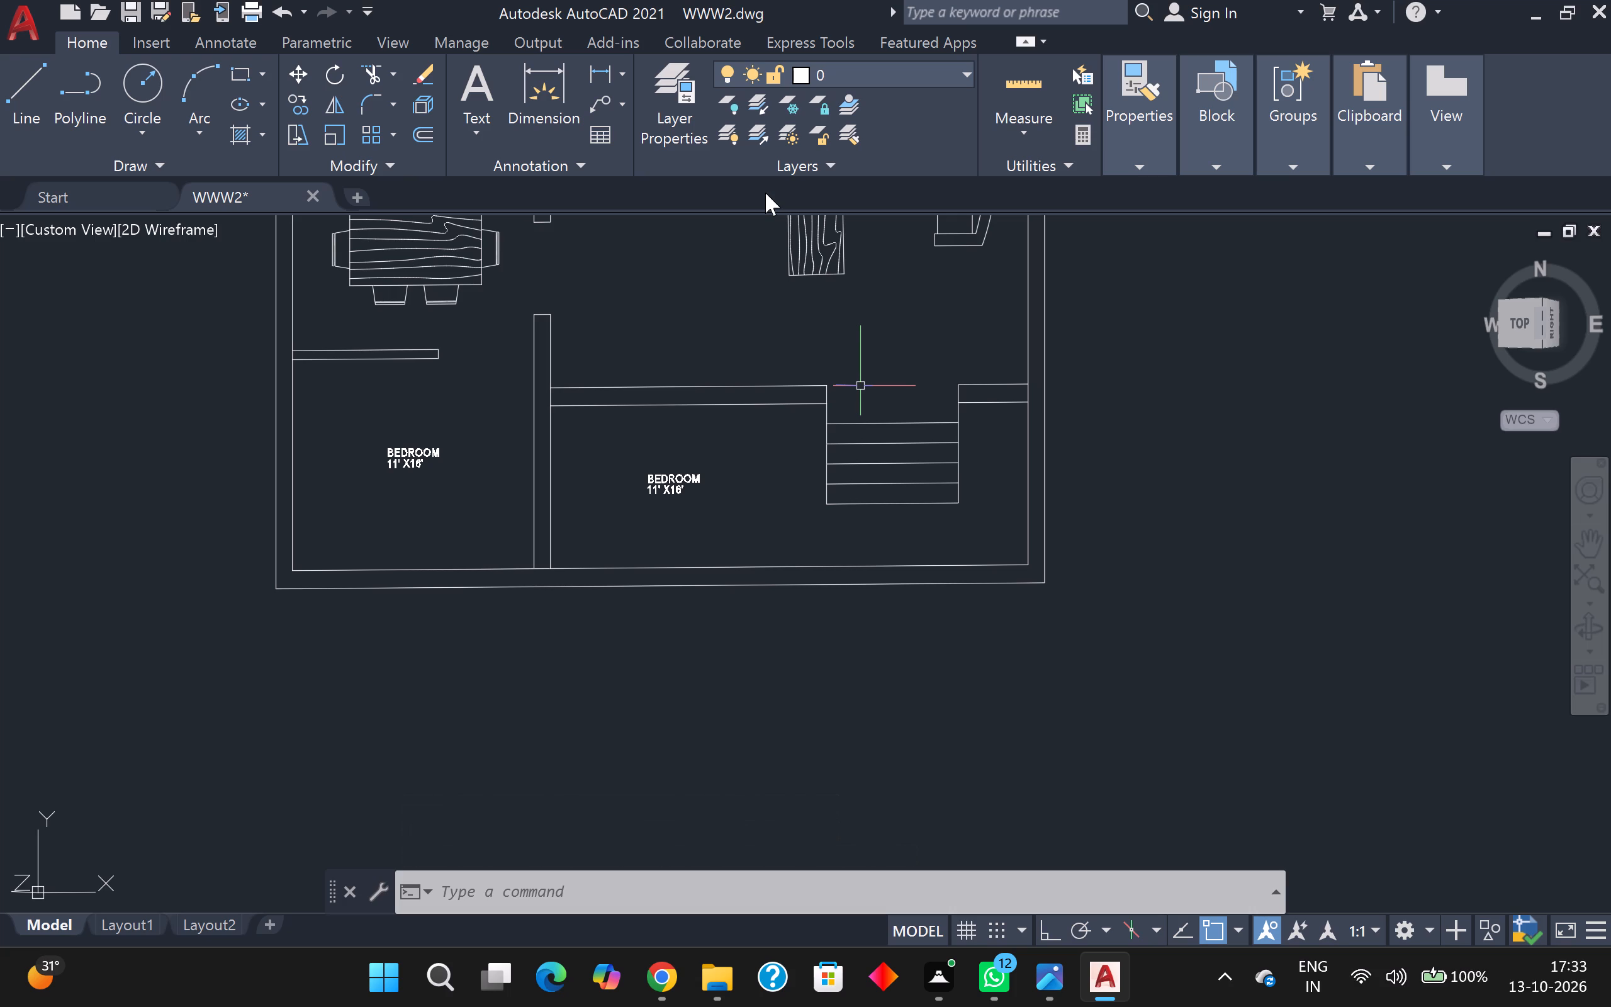
# Change the room size in the upper-right bedroom's label to 10' X11'.
pyautogui.scroll(-3, 783, 196)
pyautogui.scroll(-1, 744, 278)
pyautogui.moveTo(724, 310); pyautogui.dragTo(680, 537, button='middle')
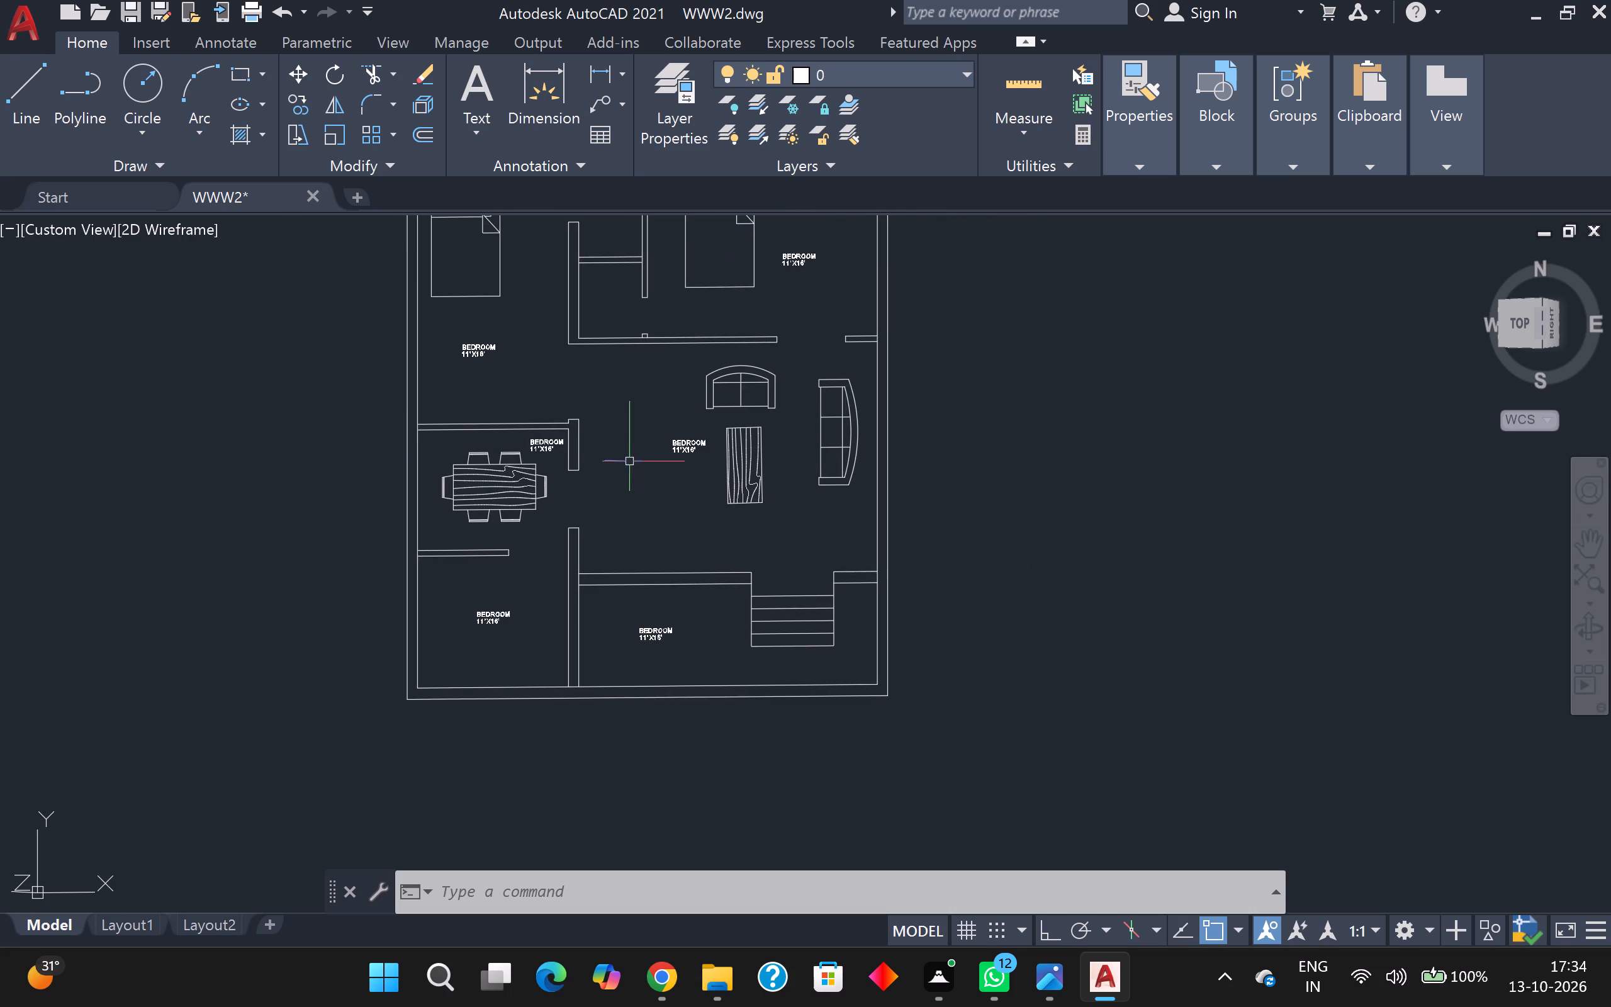
pyautogui.moveTo(639, 427); pyautogui.dragTo(632, 521, button='middle')
pyautogui.scroll(1, 546, 335)
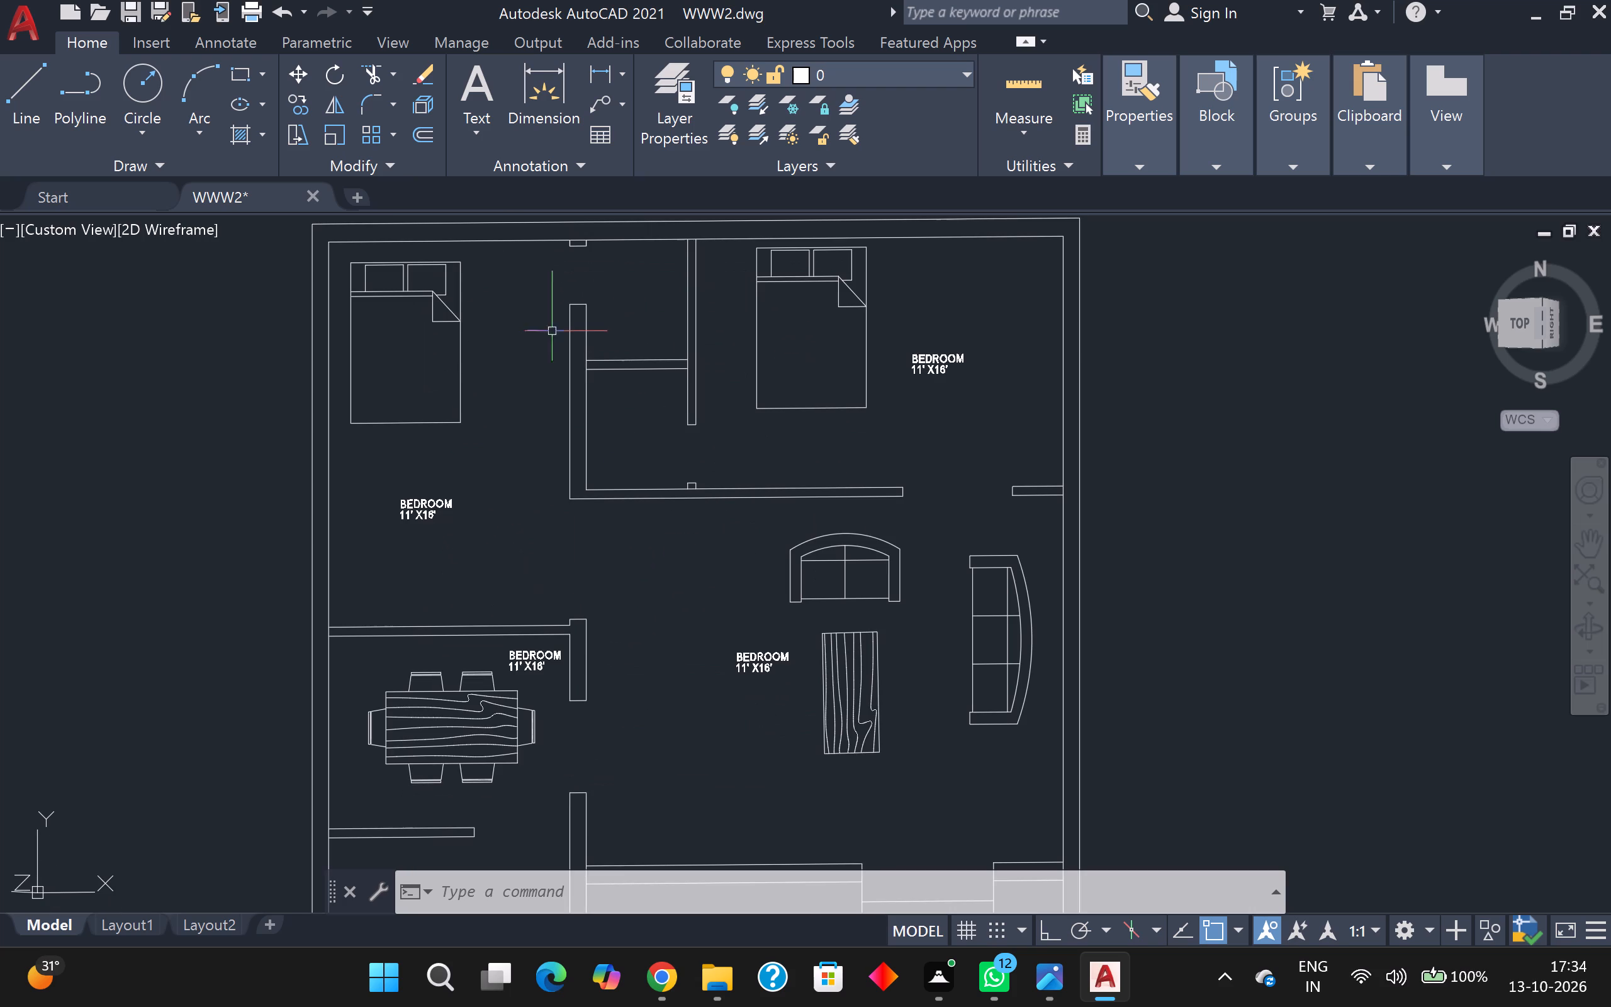
pyautogui.doubleClick(940, 366)
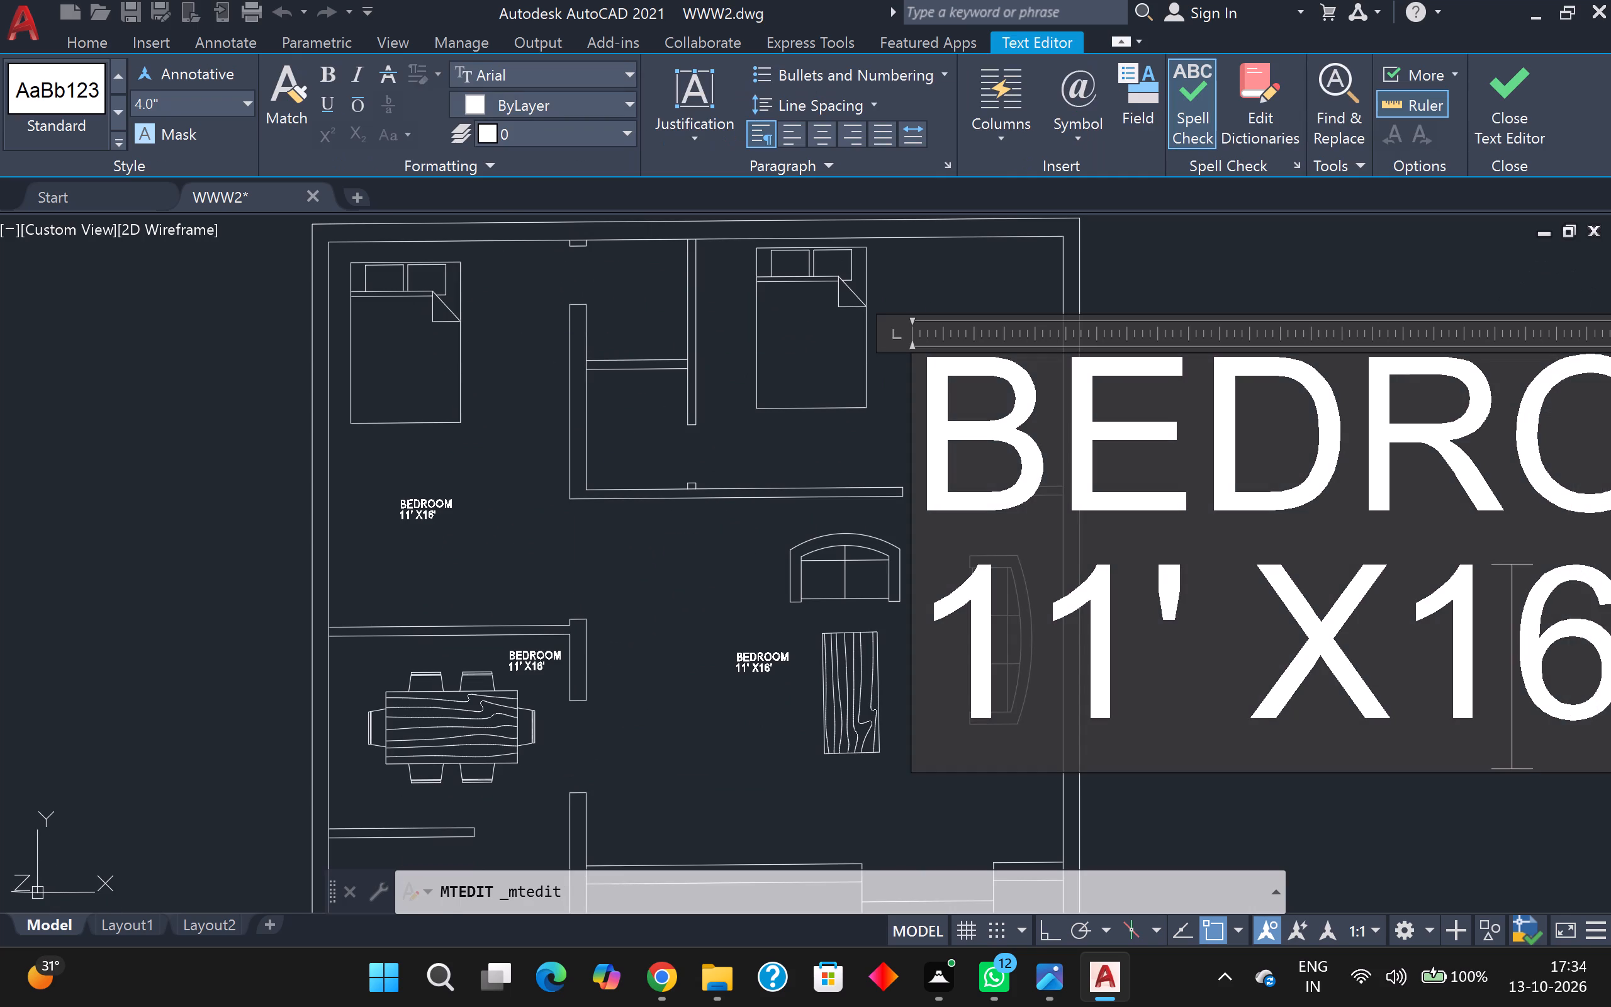
pyautogui.click(1152, 649)
pyautogui.press('BackSpace')
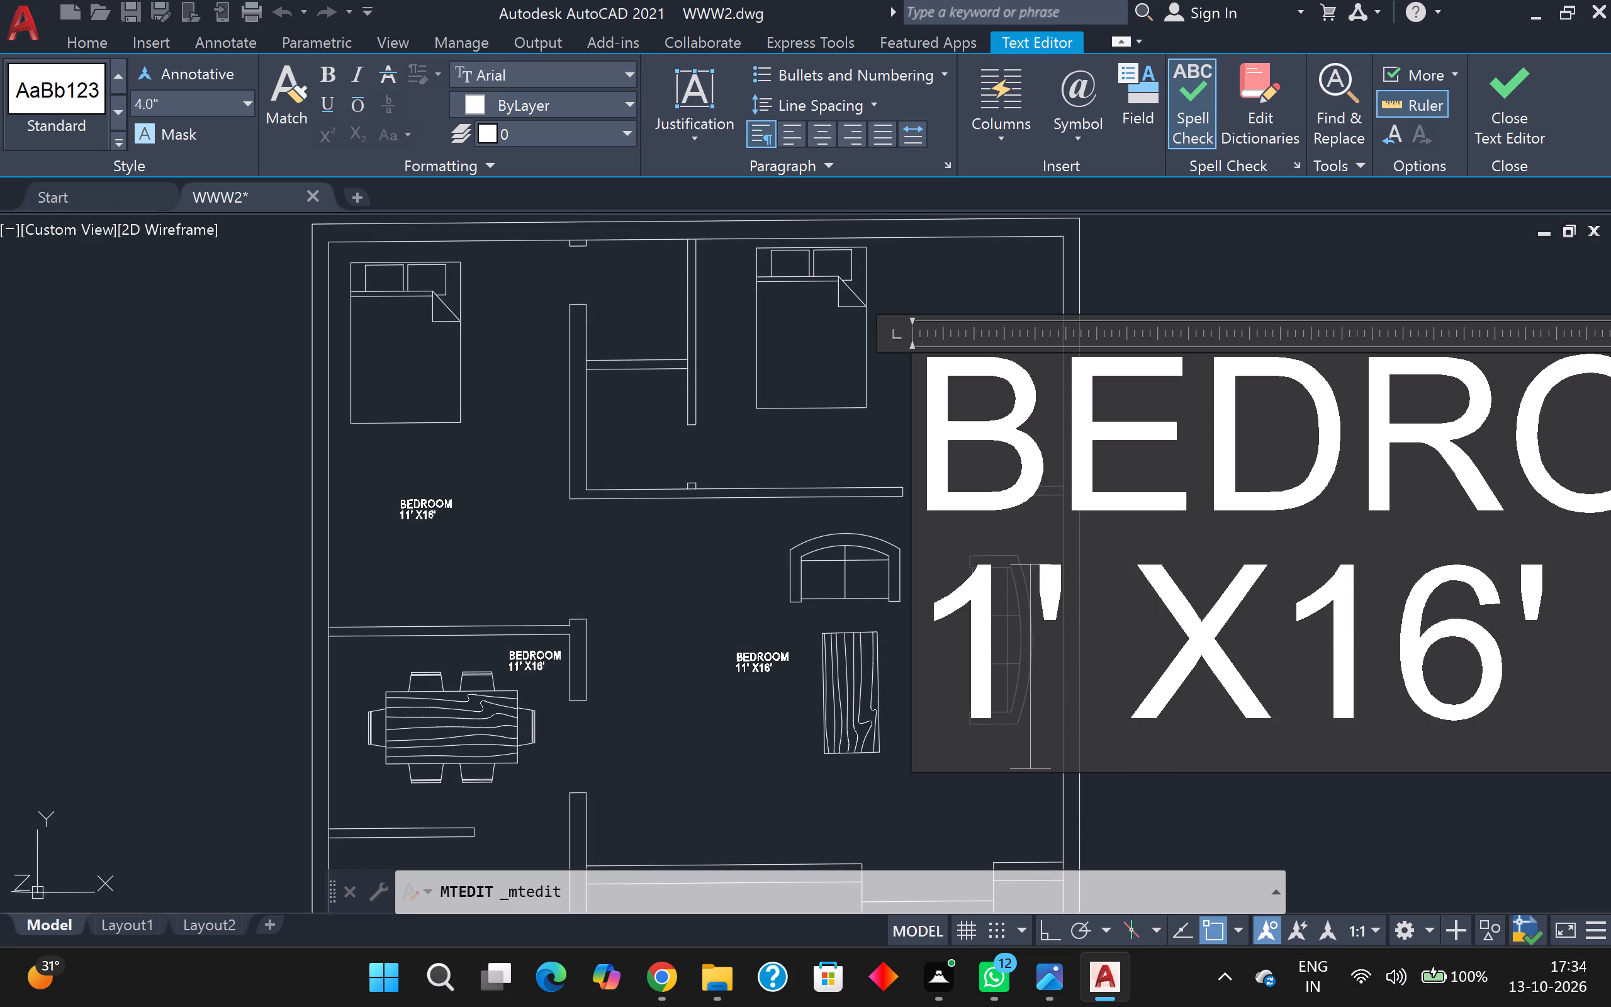
pyautogui.press('0')
pyautogui.scroll(-2, 1123, 614)
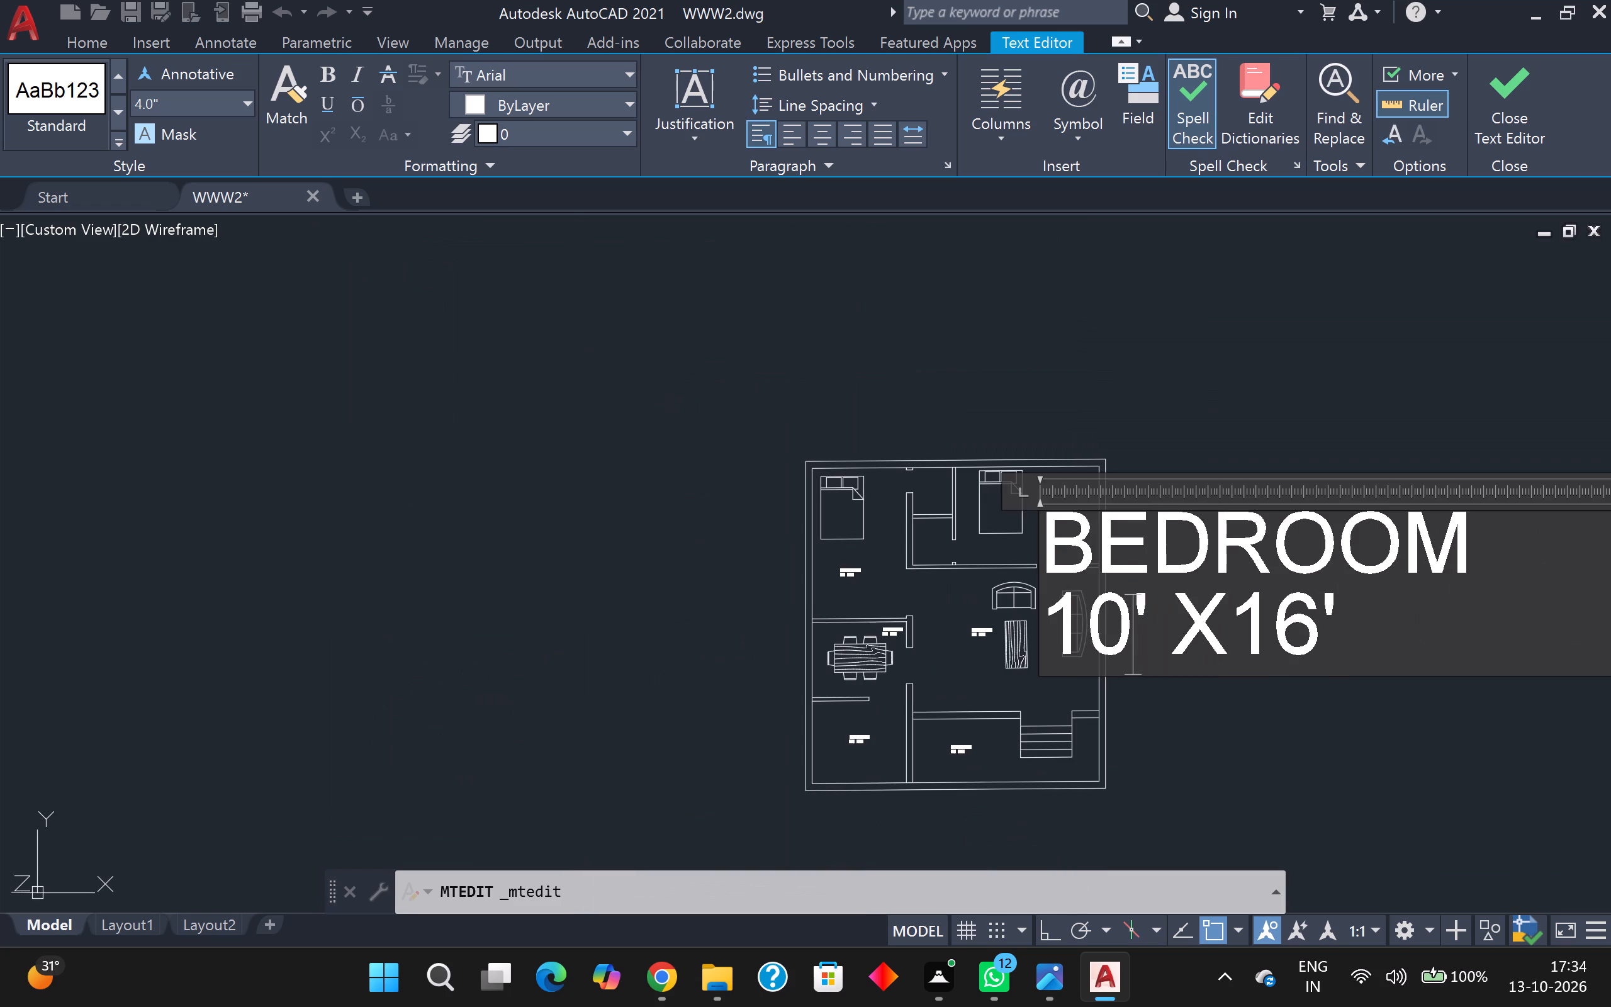
pyautogui.scroll(2, 1333, 647)
pyautogui.click(1315, 641)
pyautogui.press('BackSpace')
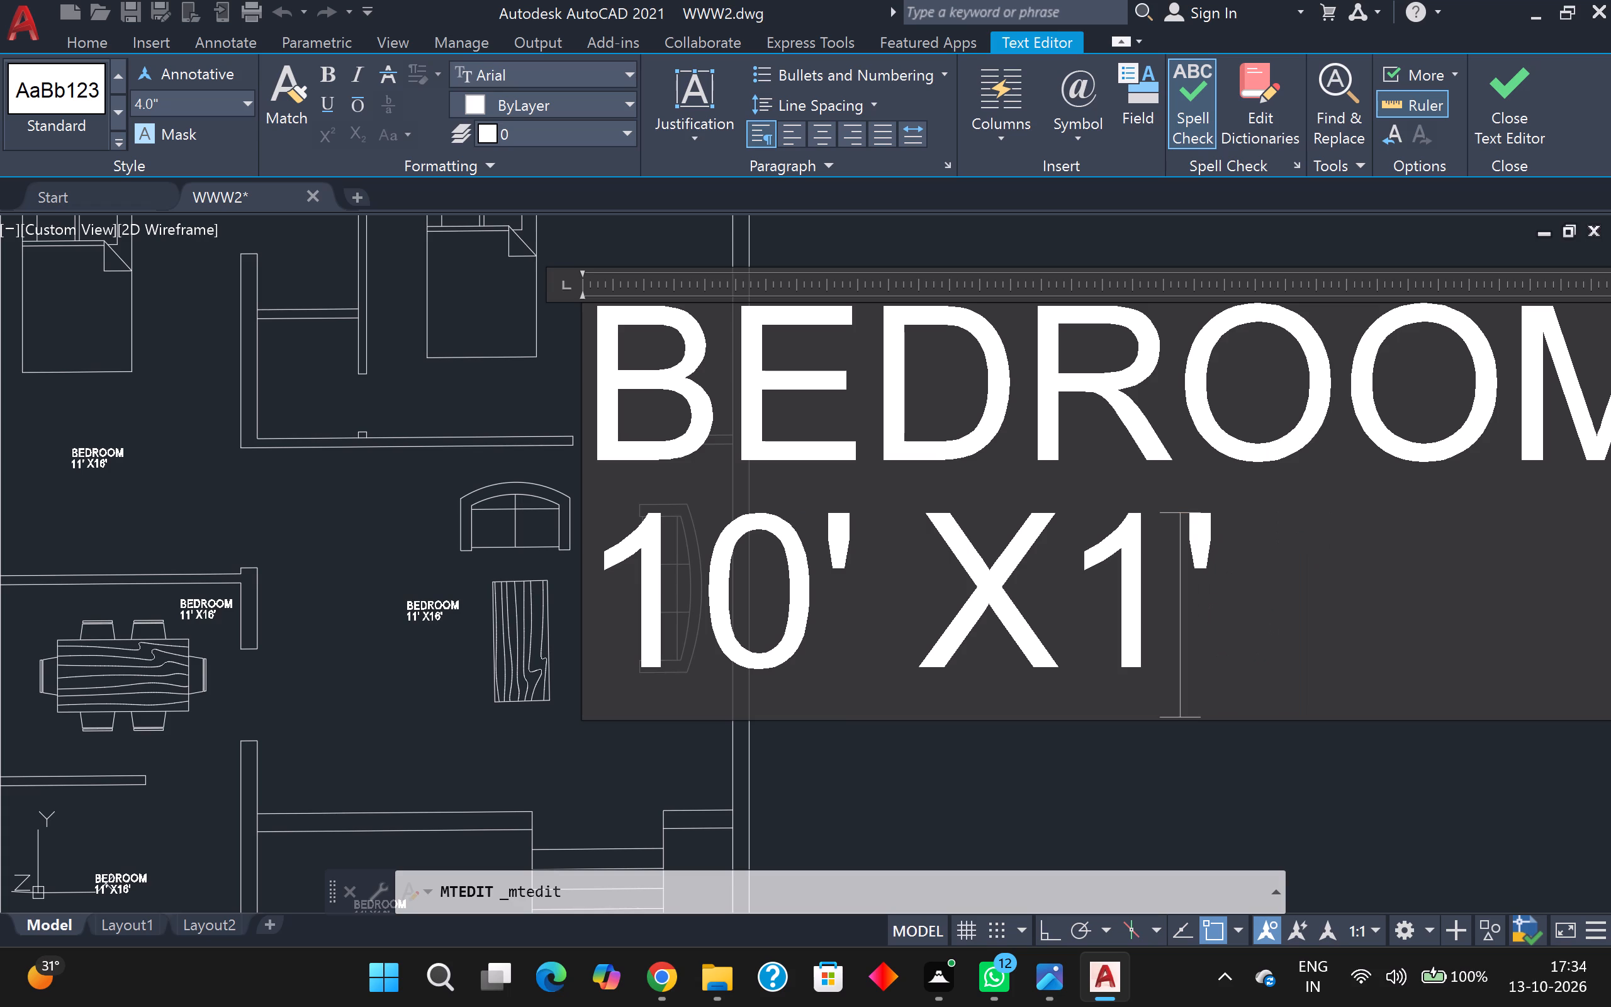
pyautogui.press('1')
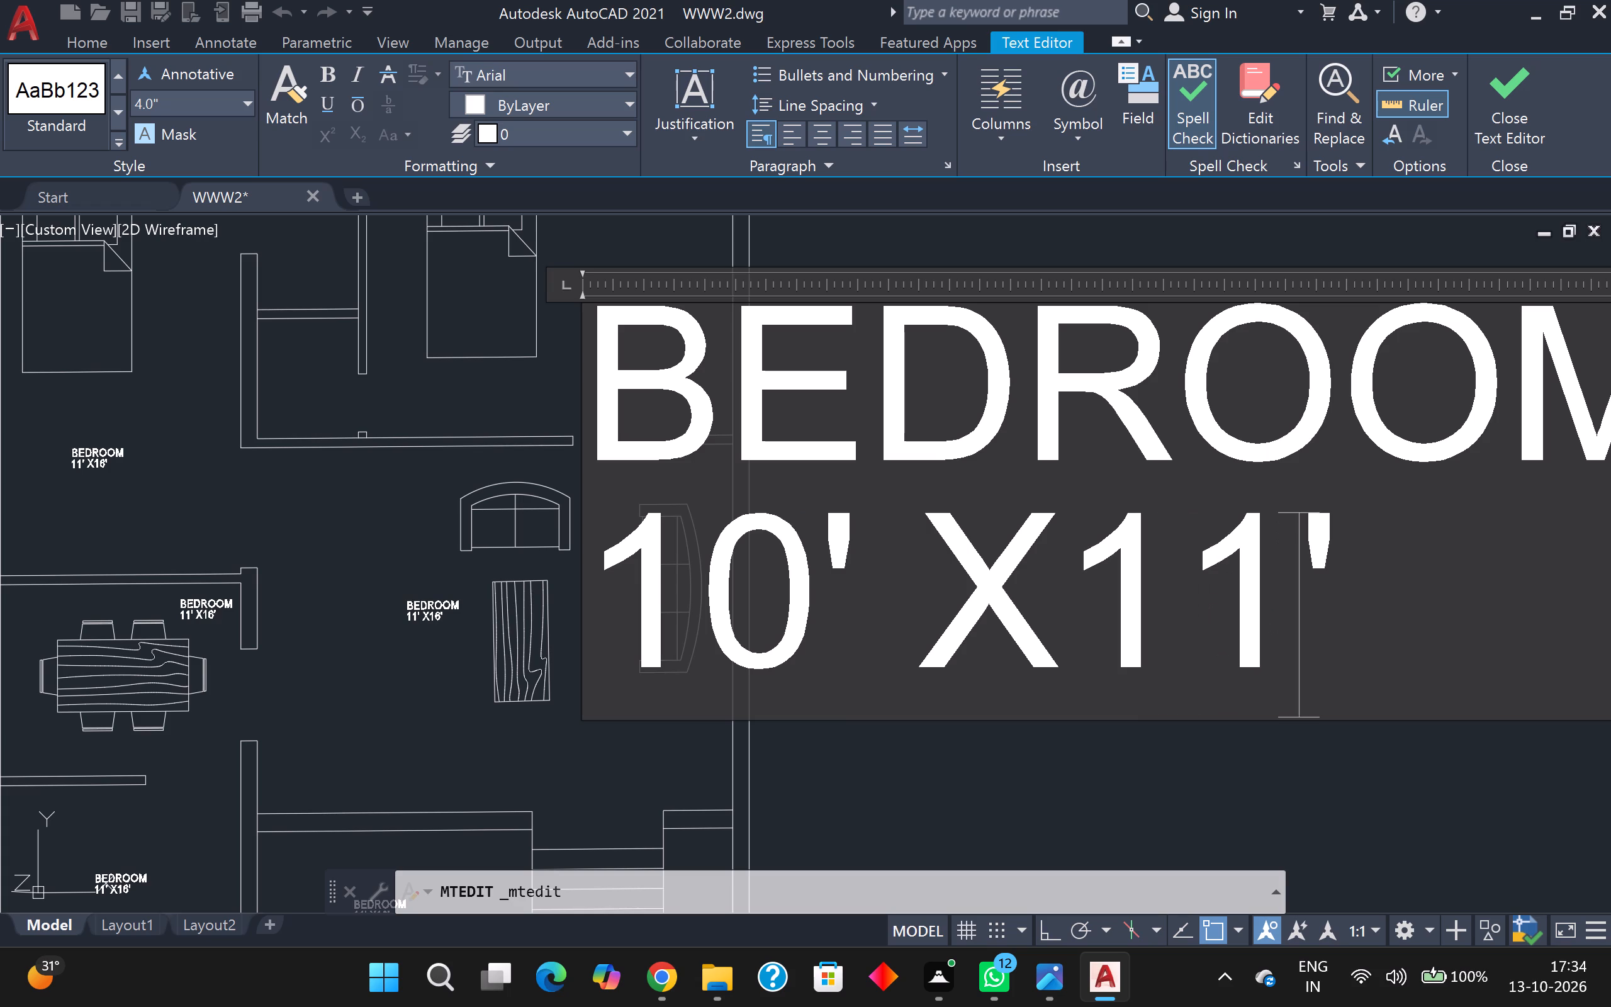
pyautogui.scroll(-1, 1313, 642)
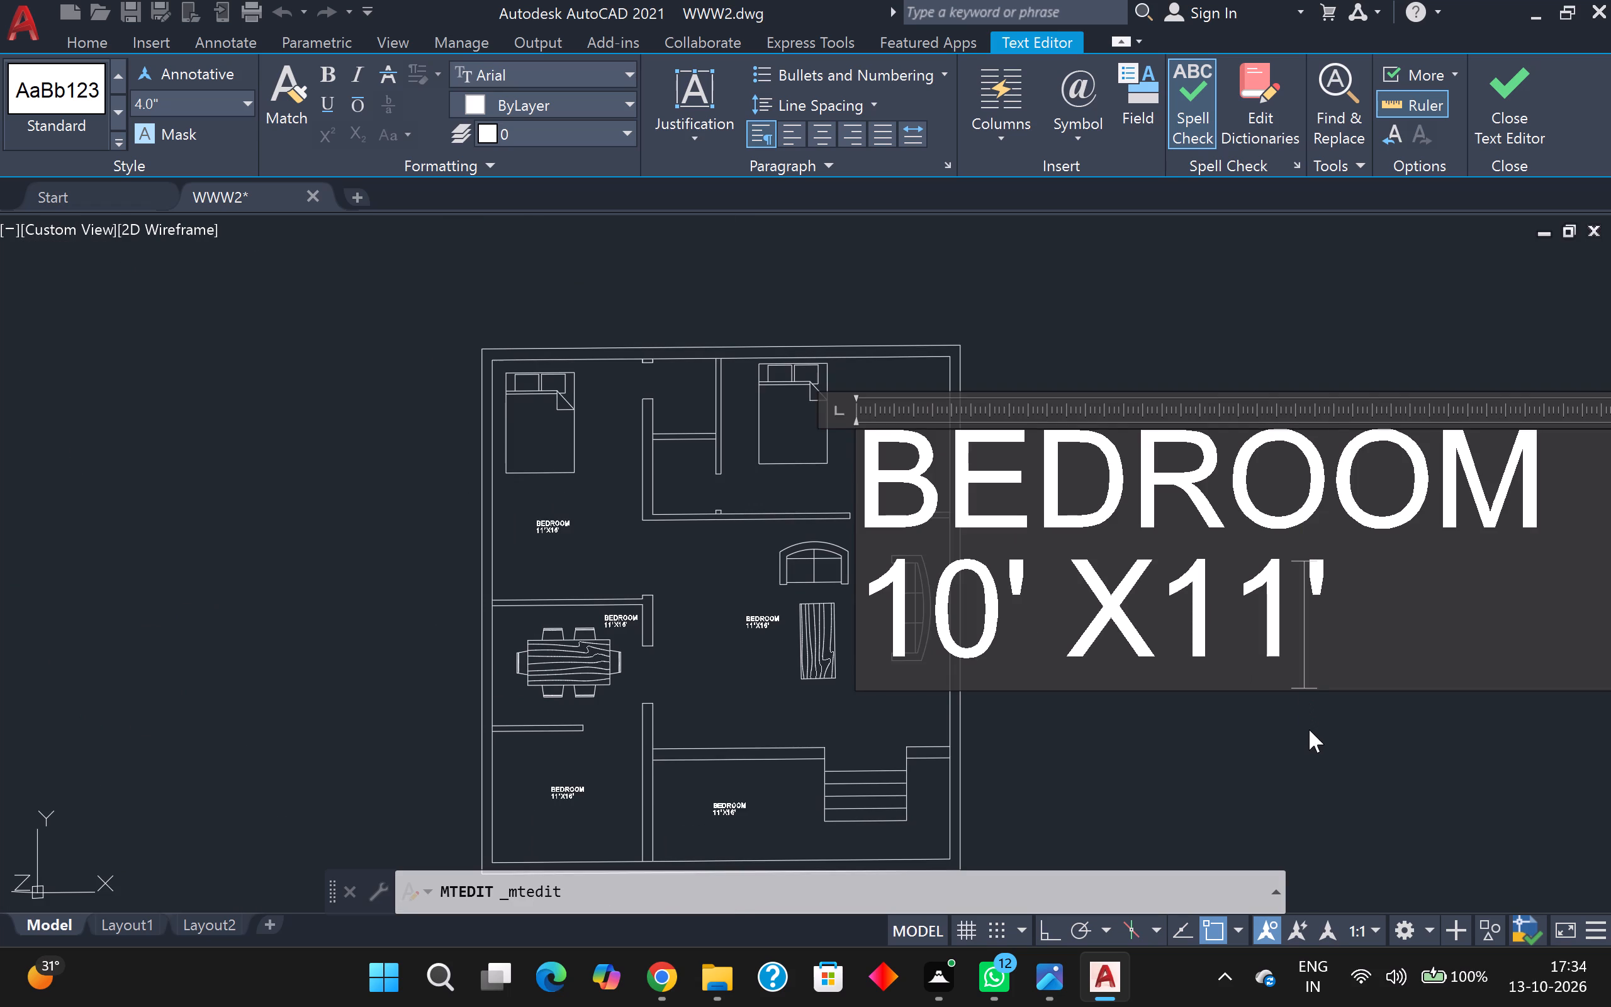
pyautogui.click(1309, 730)
# Copy the upper-left bedroom's label into both the upper and lower small rooms between the two bedrooms, ending the copy.
pyautogui.scroll(1, 692, 464)
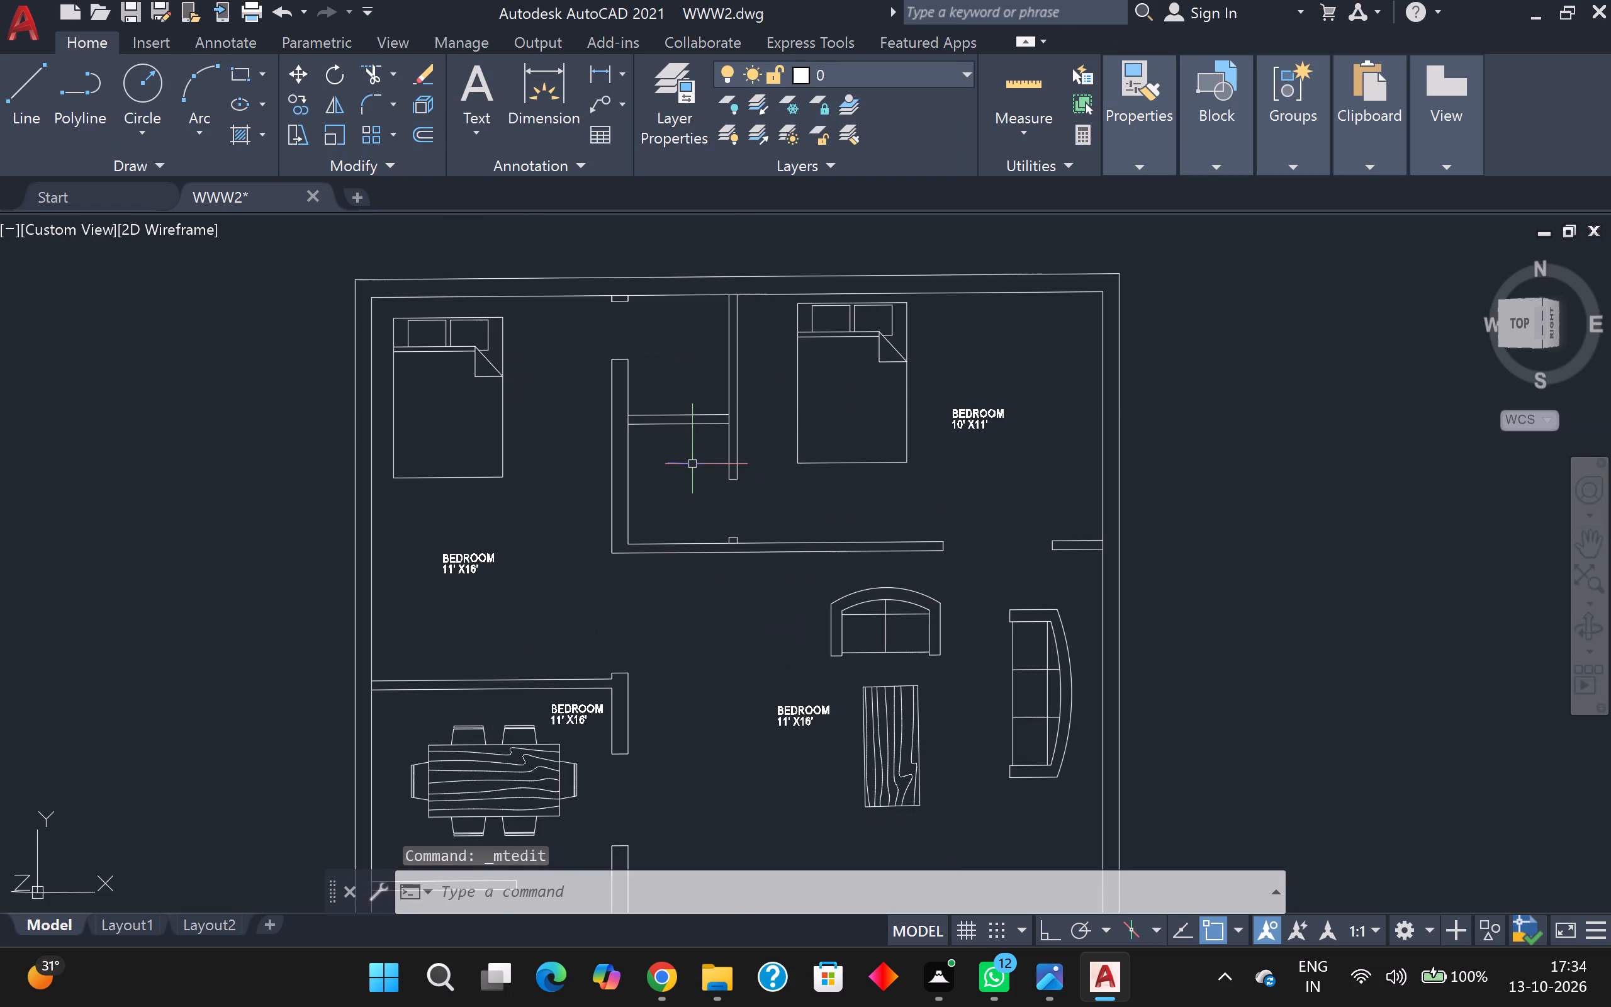
pyautogui.doubleClick(448, 568)
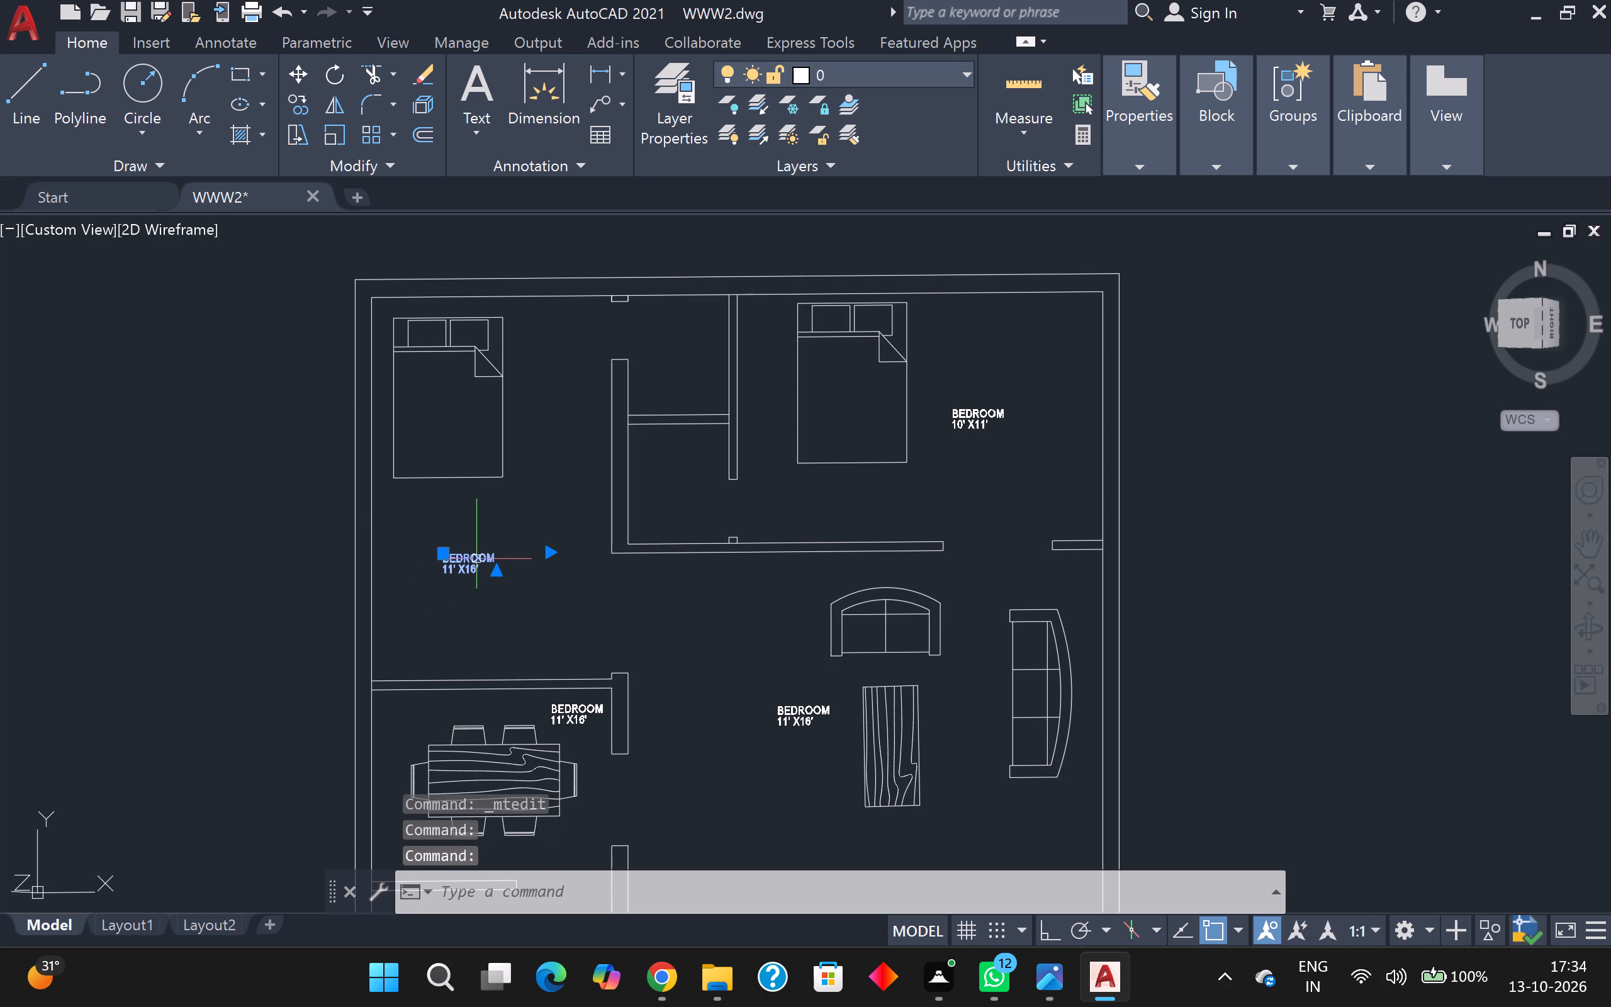
pyautogui.write('CO')
pyautogui.press('Return')
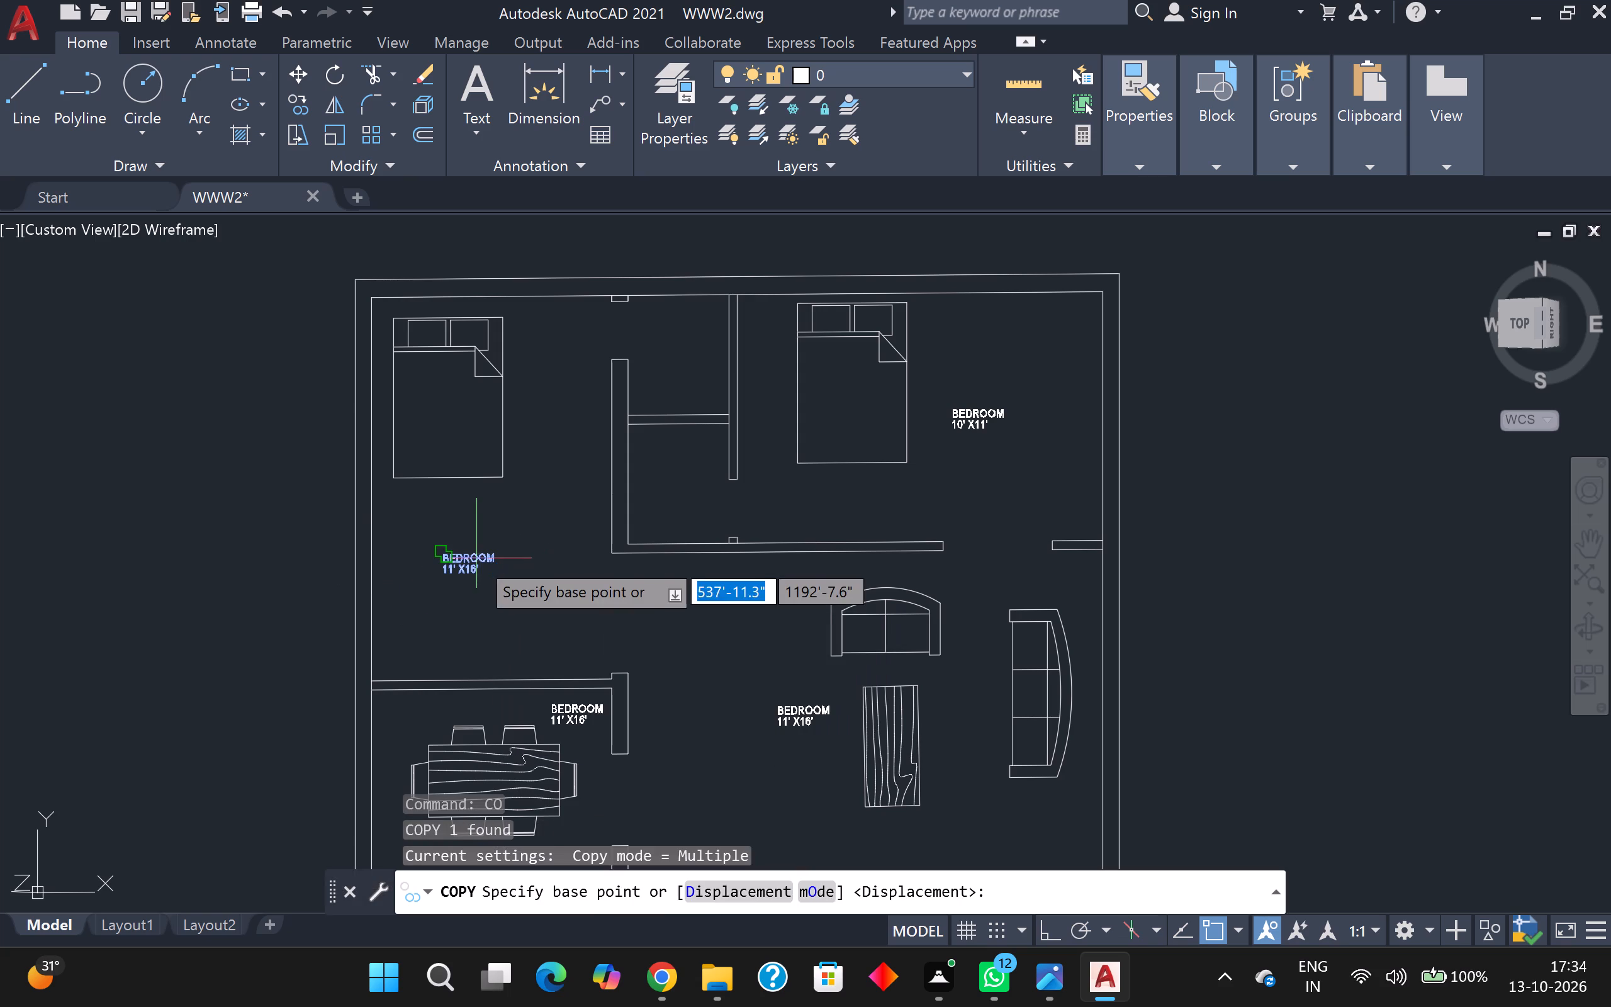
pyautogui.click(469, 563)
pyautogui.scroll(2, 640, 397)
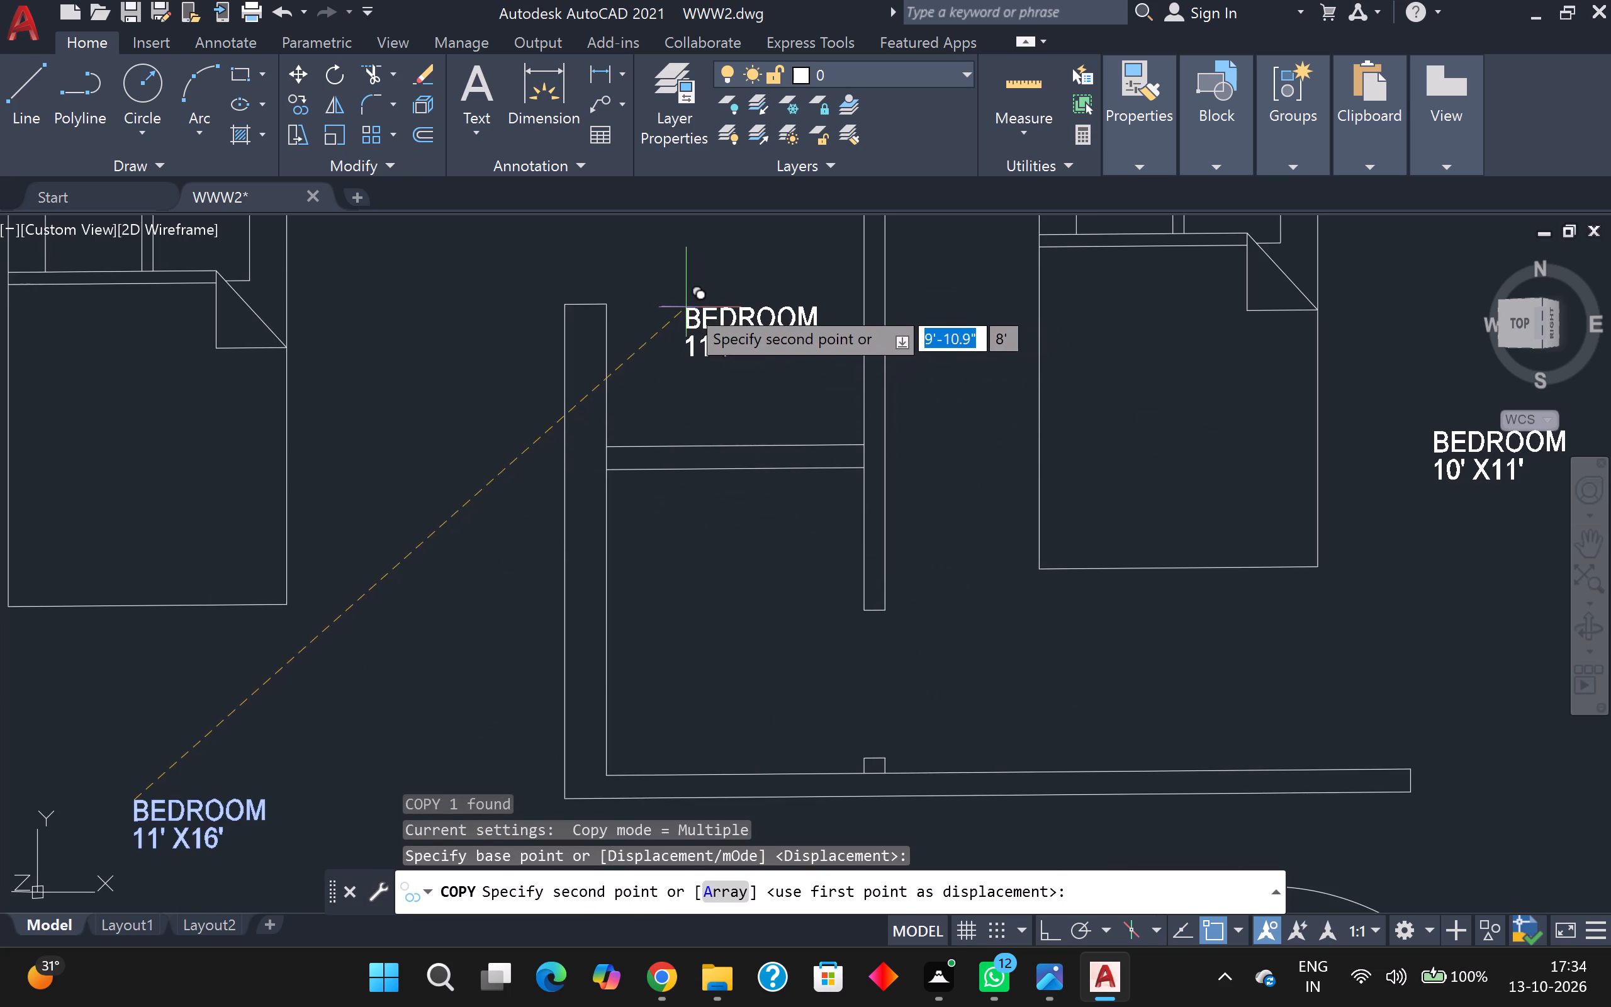
pyautogui.click(687, 305)
pyautogui.click(698, 557)
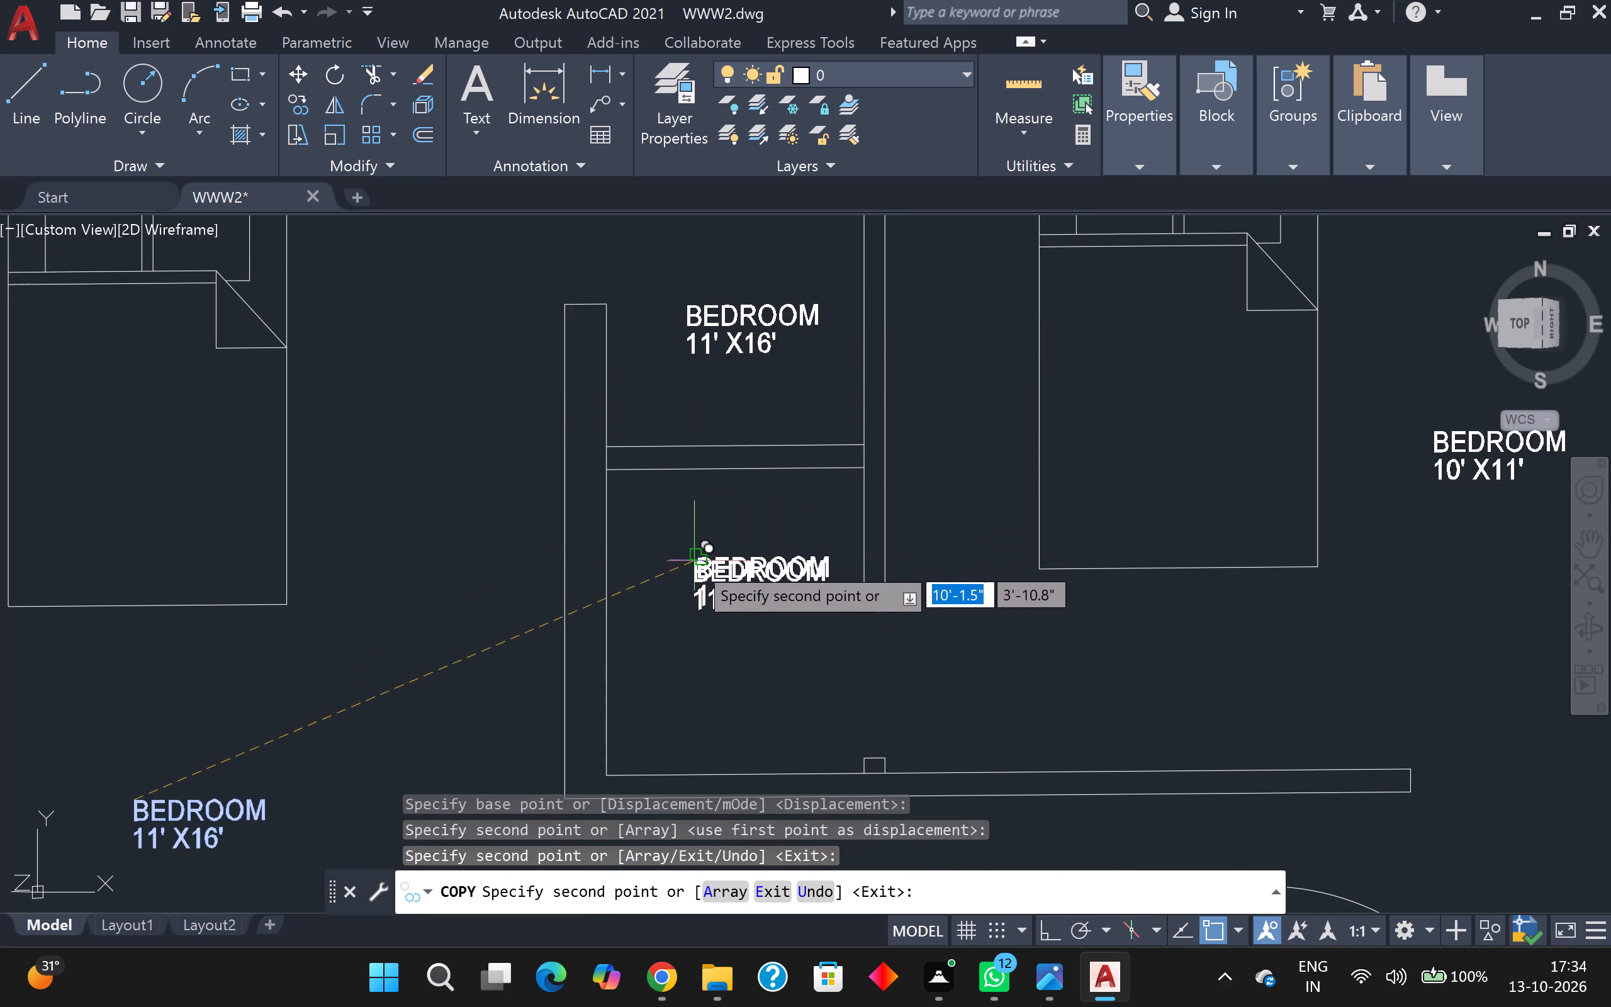
pyautogui.press('Escape')
# Change the room name in the upper small room's label to BATHROOM.
pyautogui.doubleClick(752, 324)
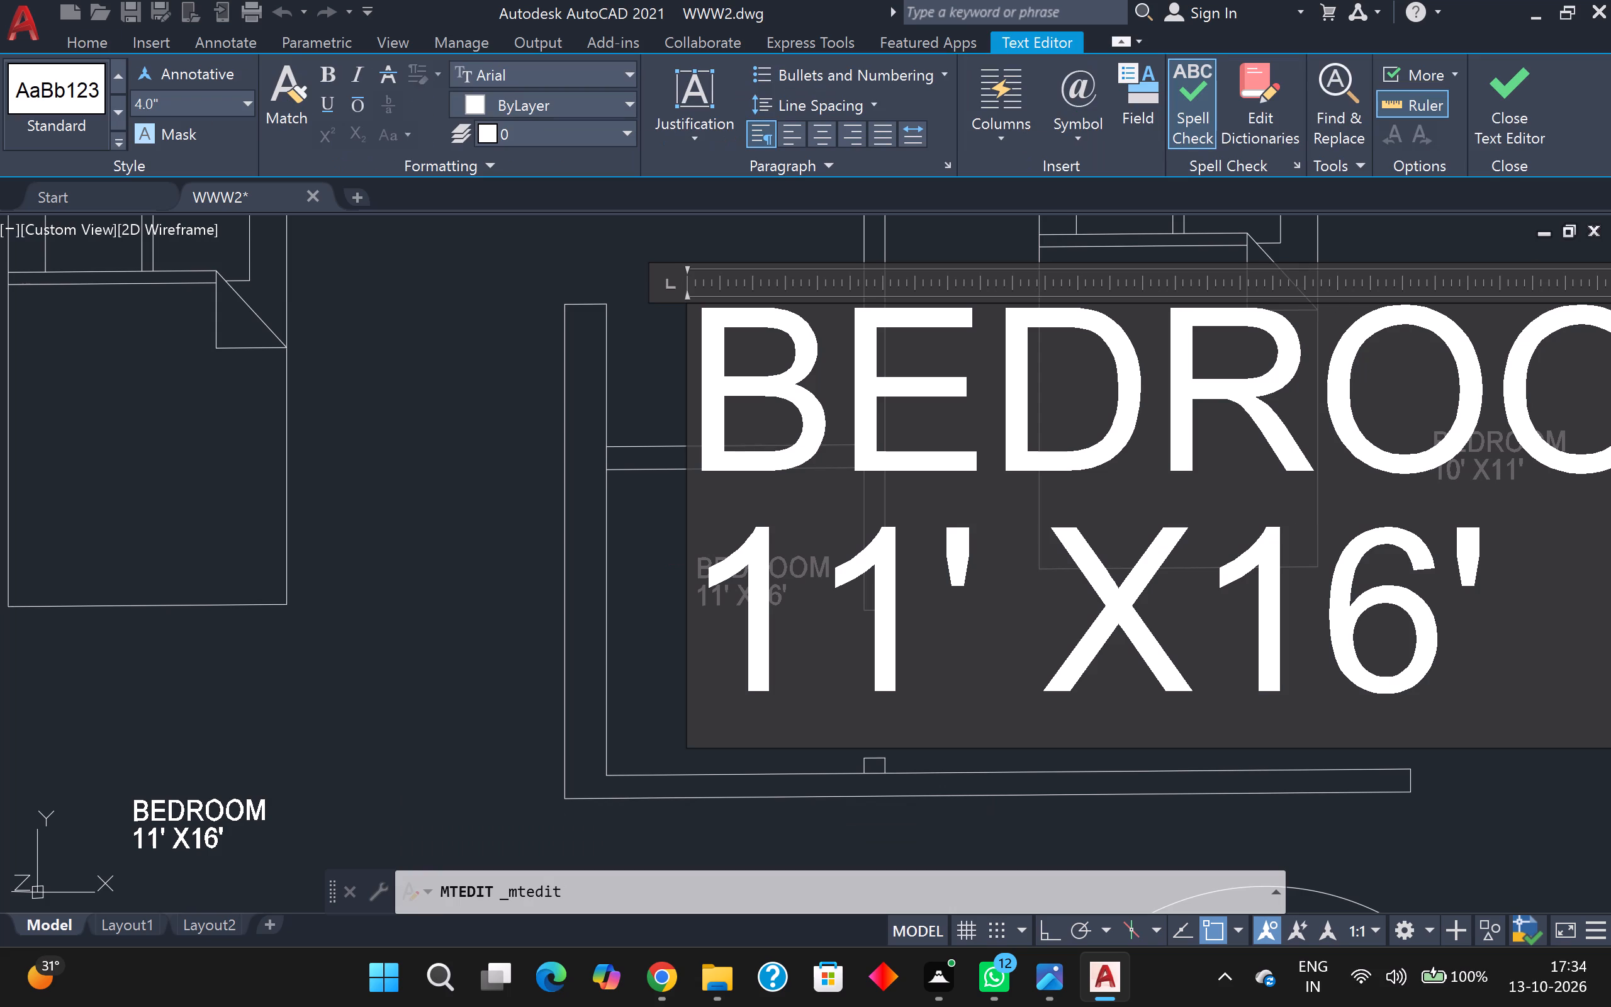
pyautogui.scroll(-3, 1576, 531)
pyautogui.moveTo(1568, 522); pyautogui.dragTo(1189, 538, button='middle')
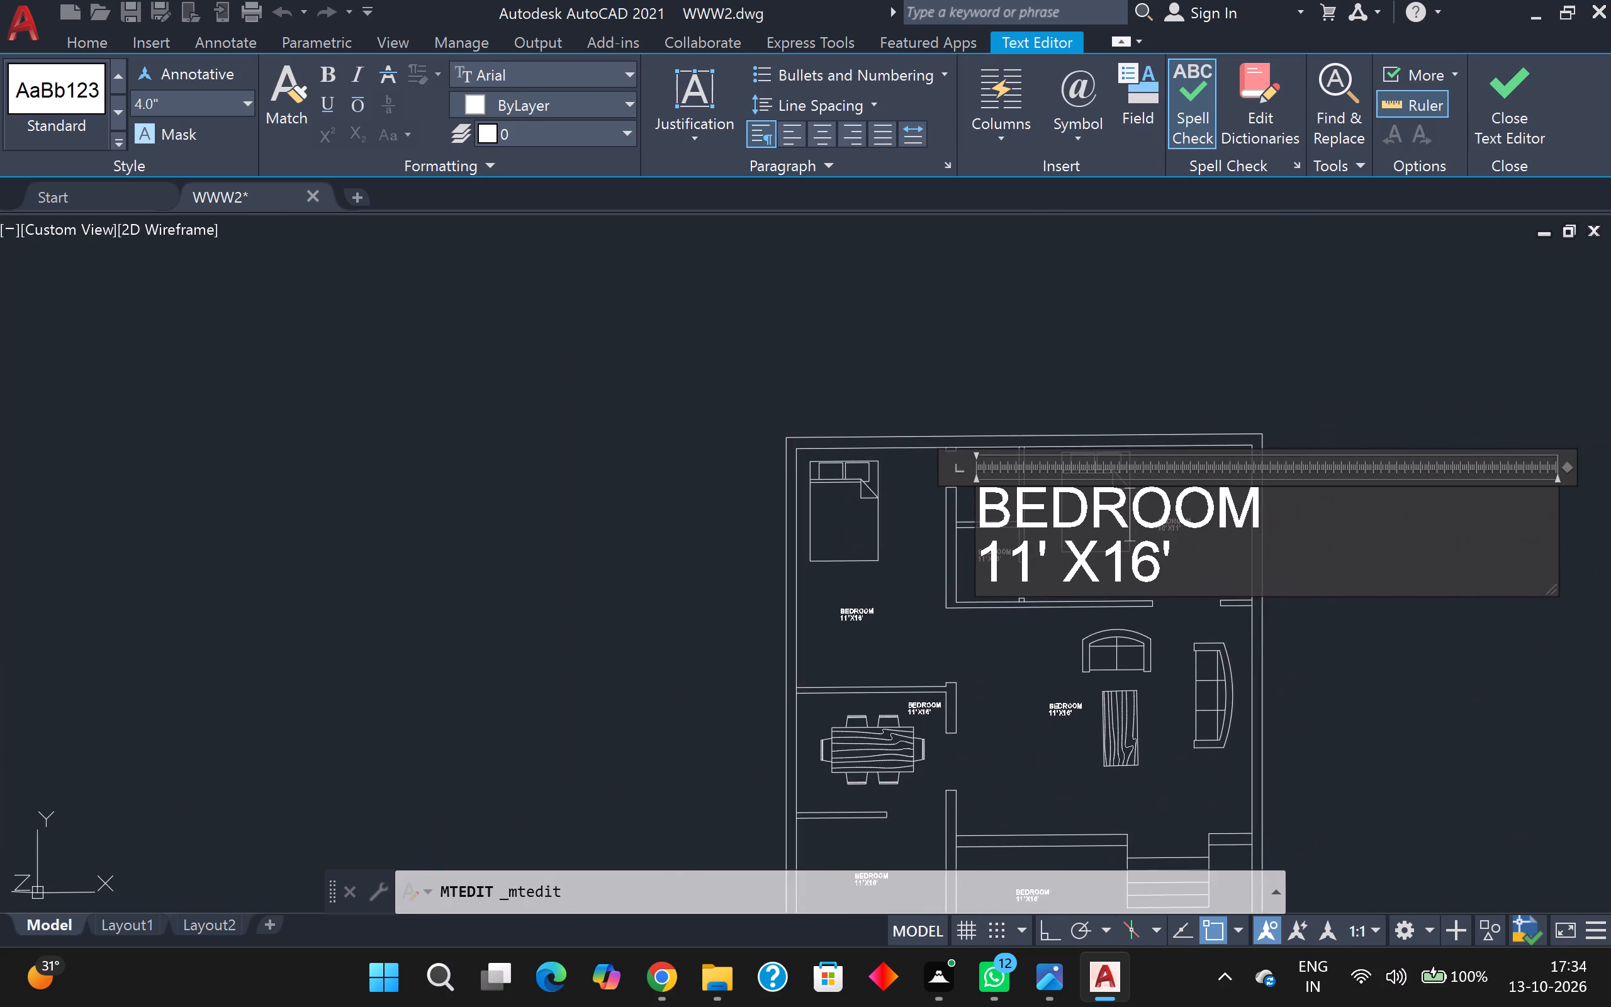
pyautogui.scroll(1, 1249, 509)
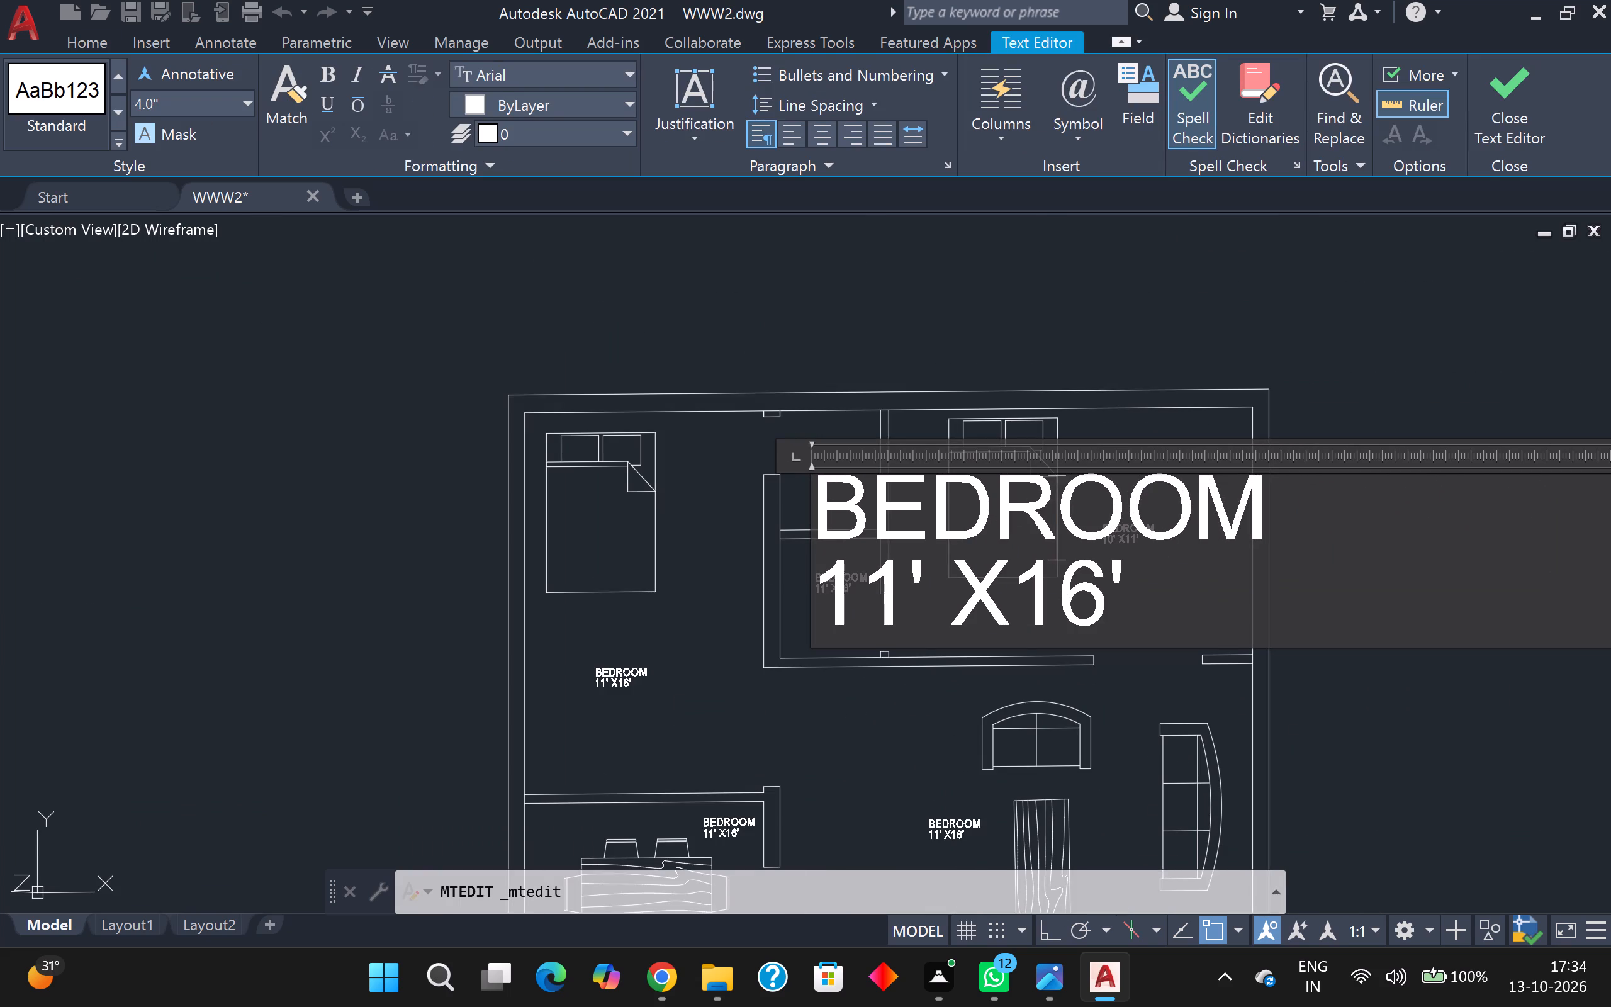
pyautogui.click(997, 509)
pyautogui.press('BackSpace')
pyautogui.press('BackSpace')
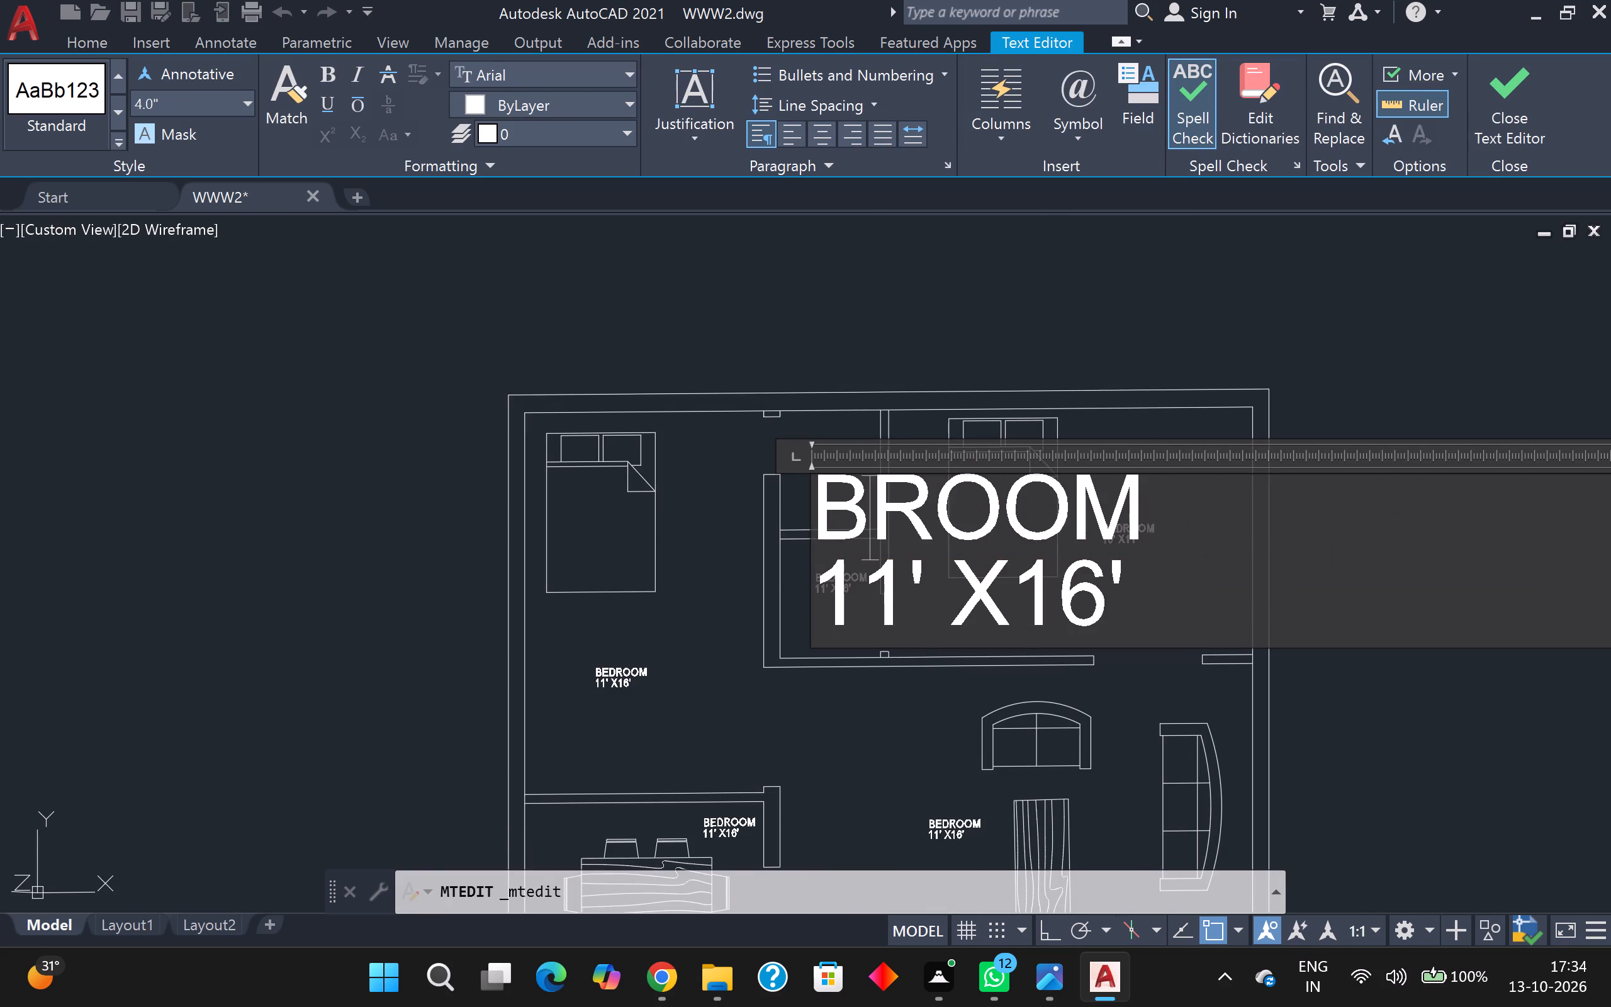
pyautogui.write('ATH')
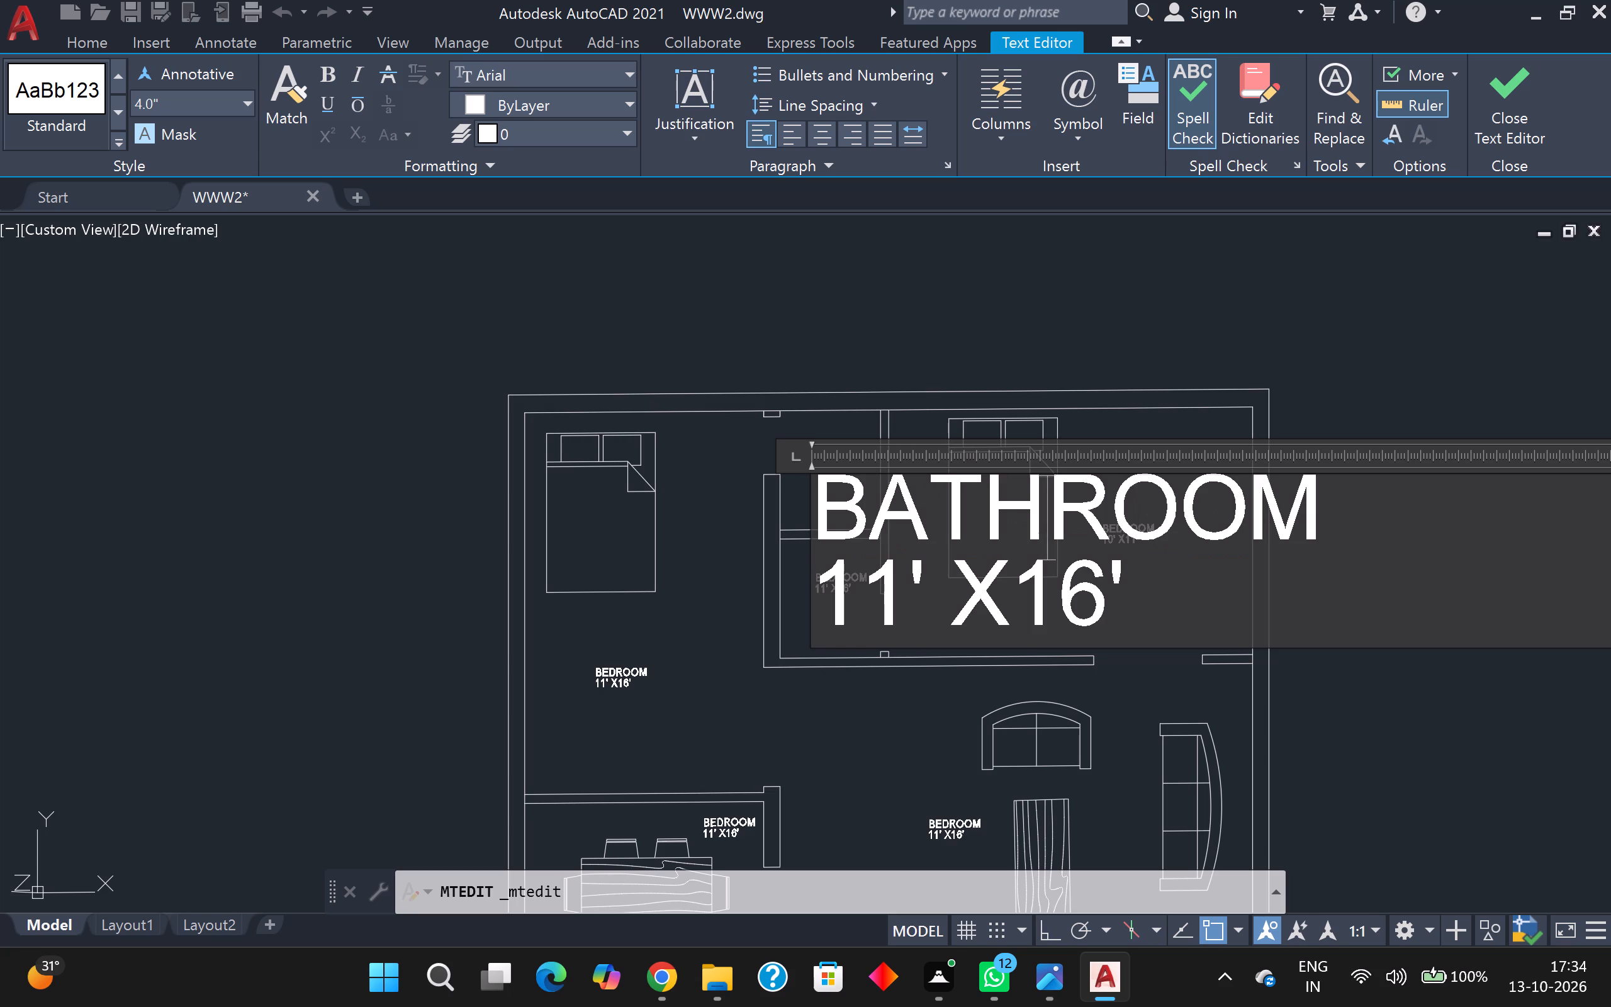
# Change the room size in the BATHROOM label to 5' X 5' and close the text editing.
pyautogui.click(900, 604)
pyautogui.press('BackSpace')
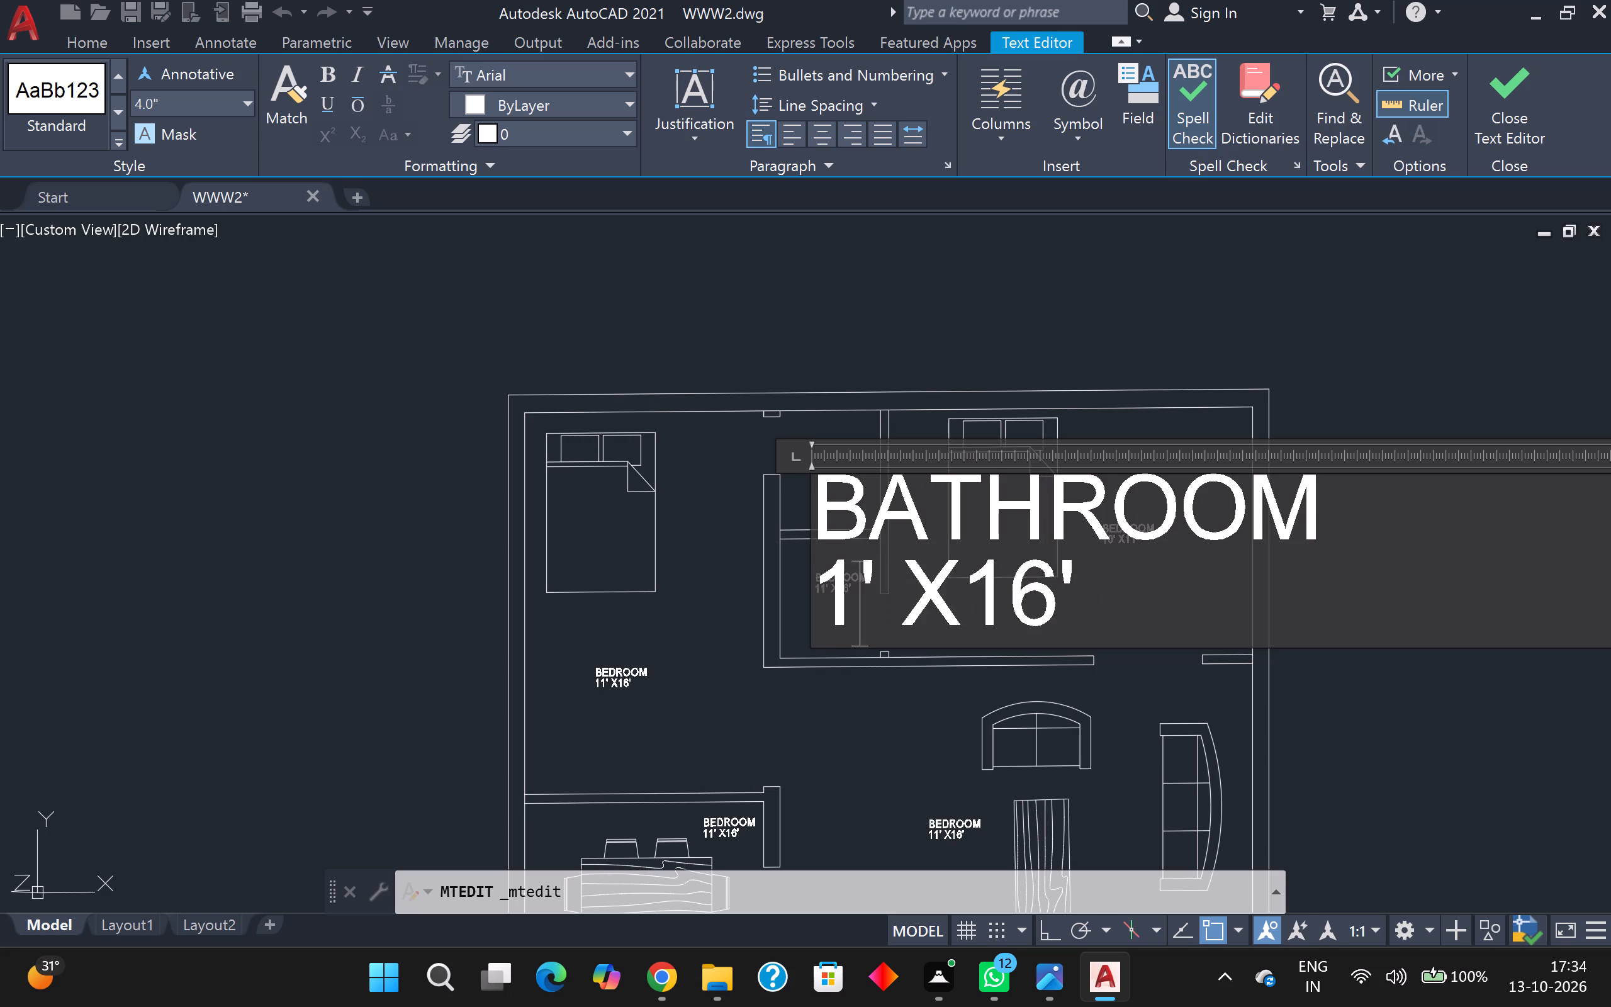
pyautogui.press('BackSpace')
pyautogui.press('space')
pyautogui.write('5')
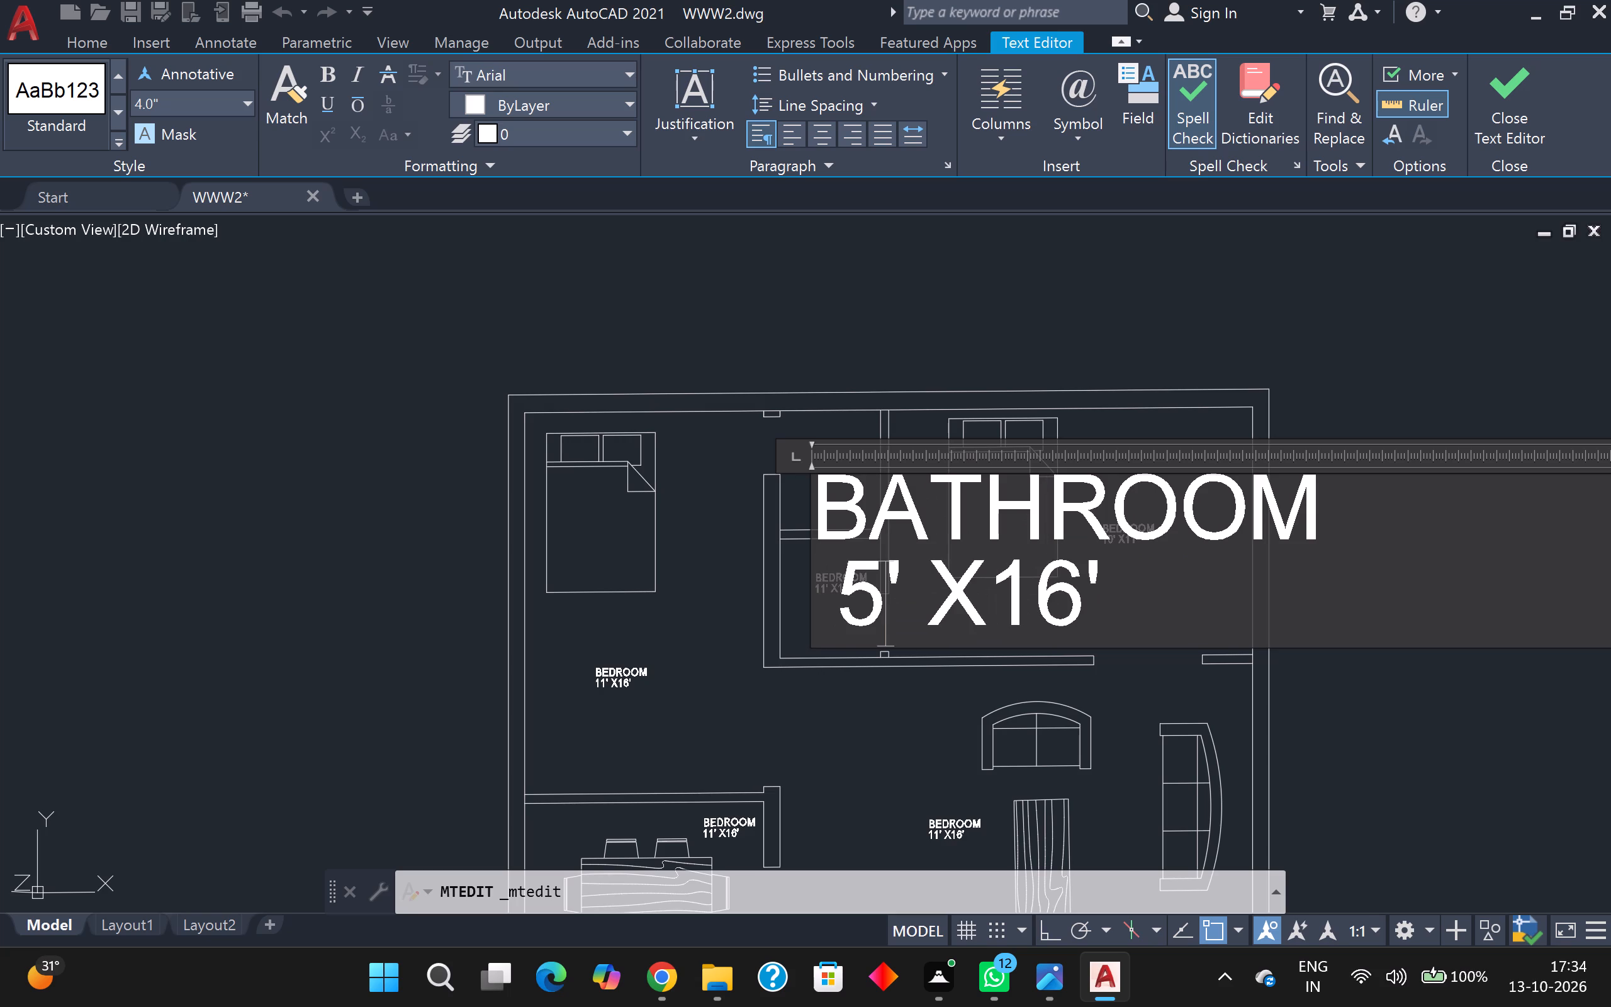
pyautogui.click(1106, 607)
pyautogui.click(1086, 590)
pyautogui.press('BackSpace')
pyautogui.press('BackSpace')
pyautogui.press('space')
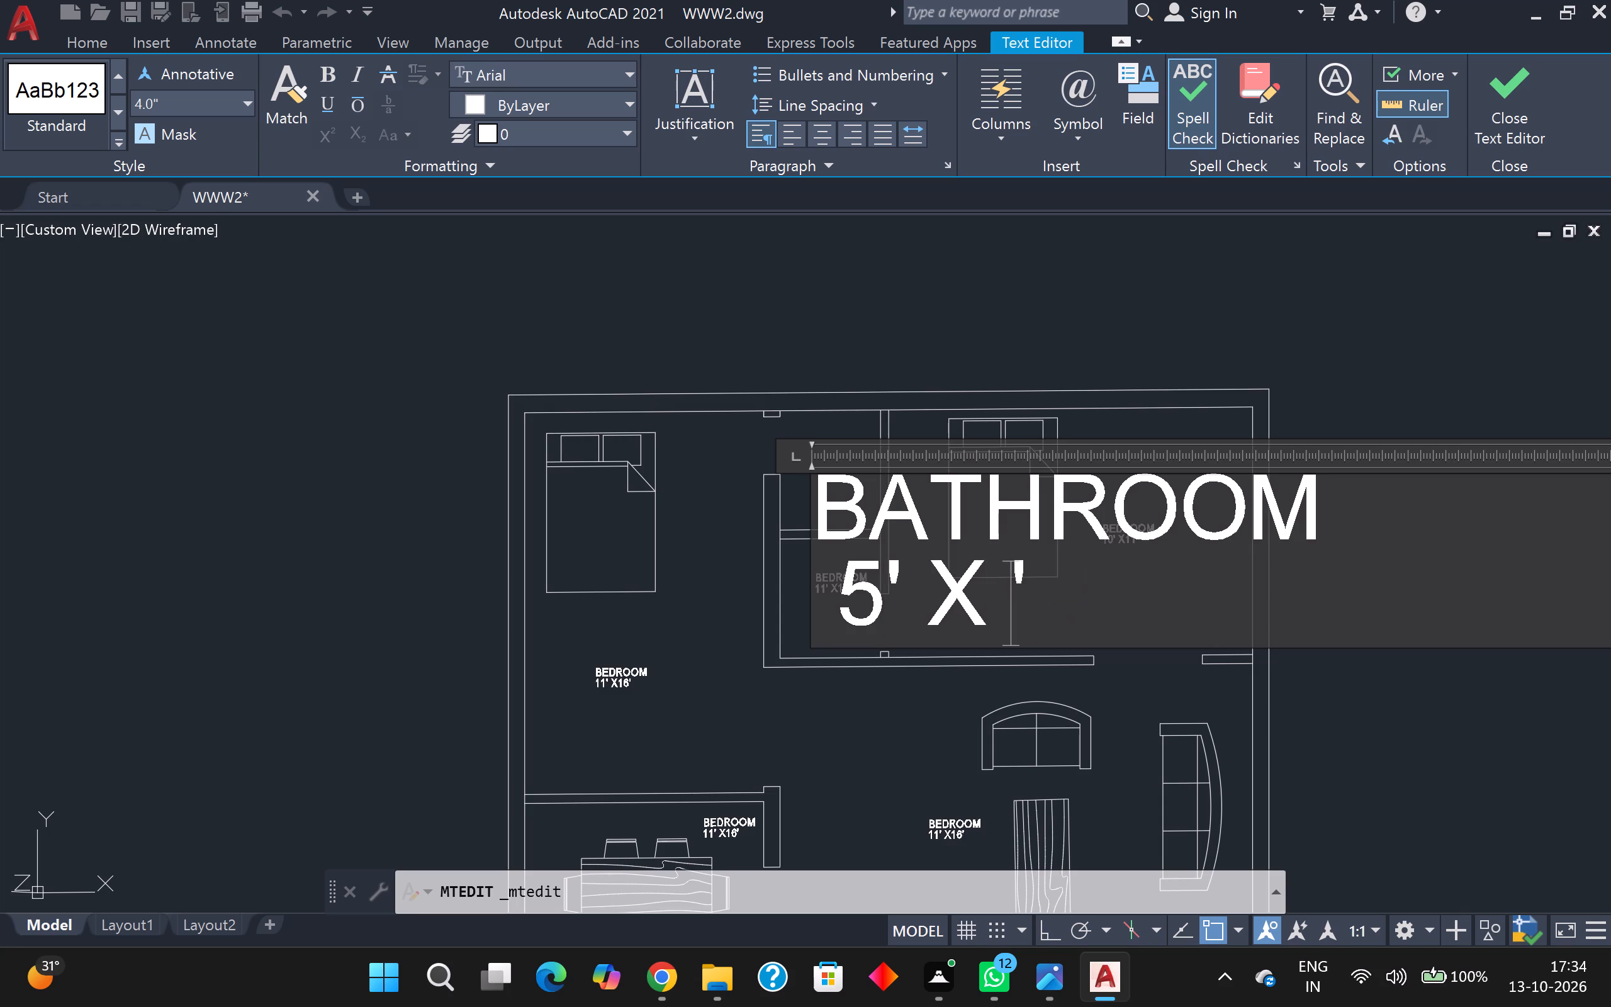
pyautogui.press('5')
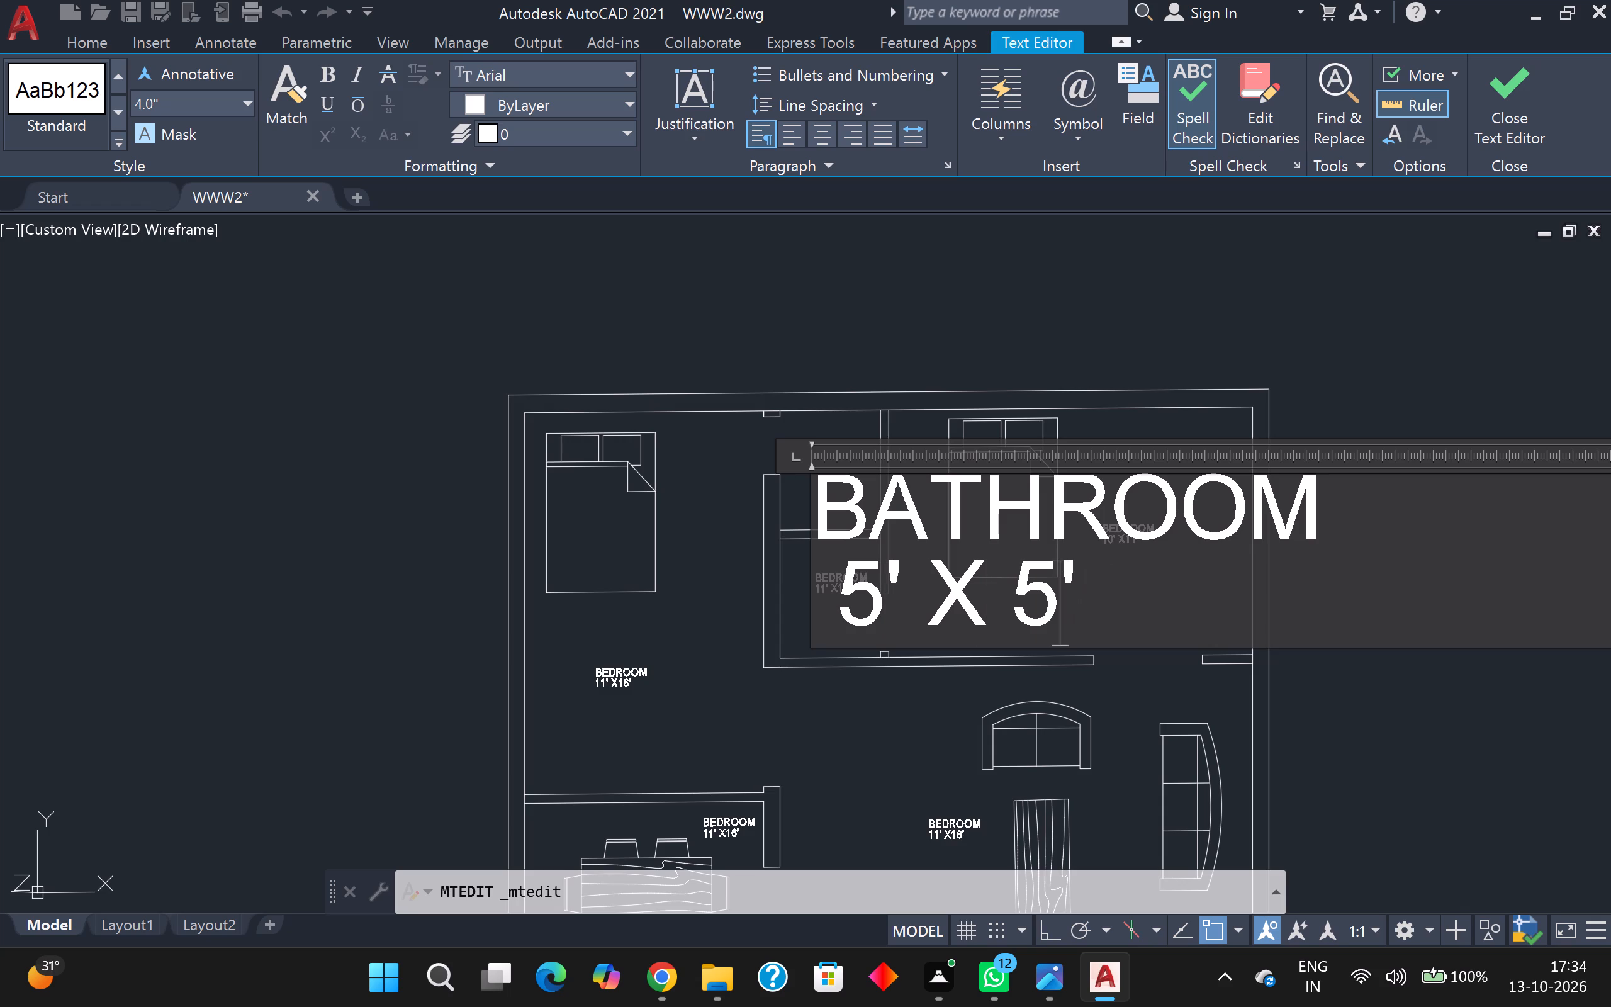
pyautogui.click(1087, 565)
pyautogui.click(1421, 295)
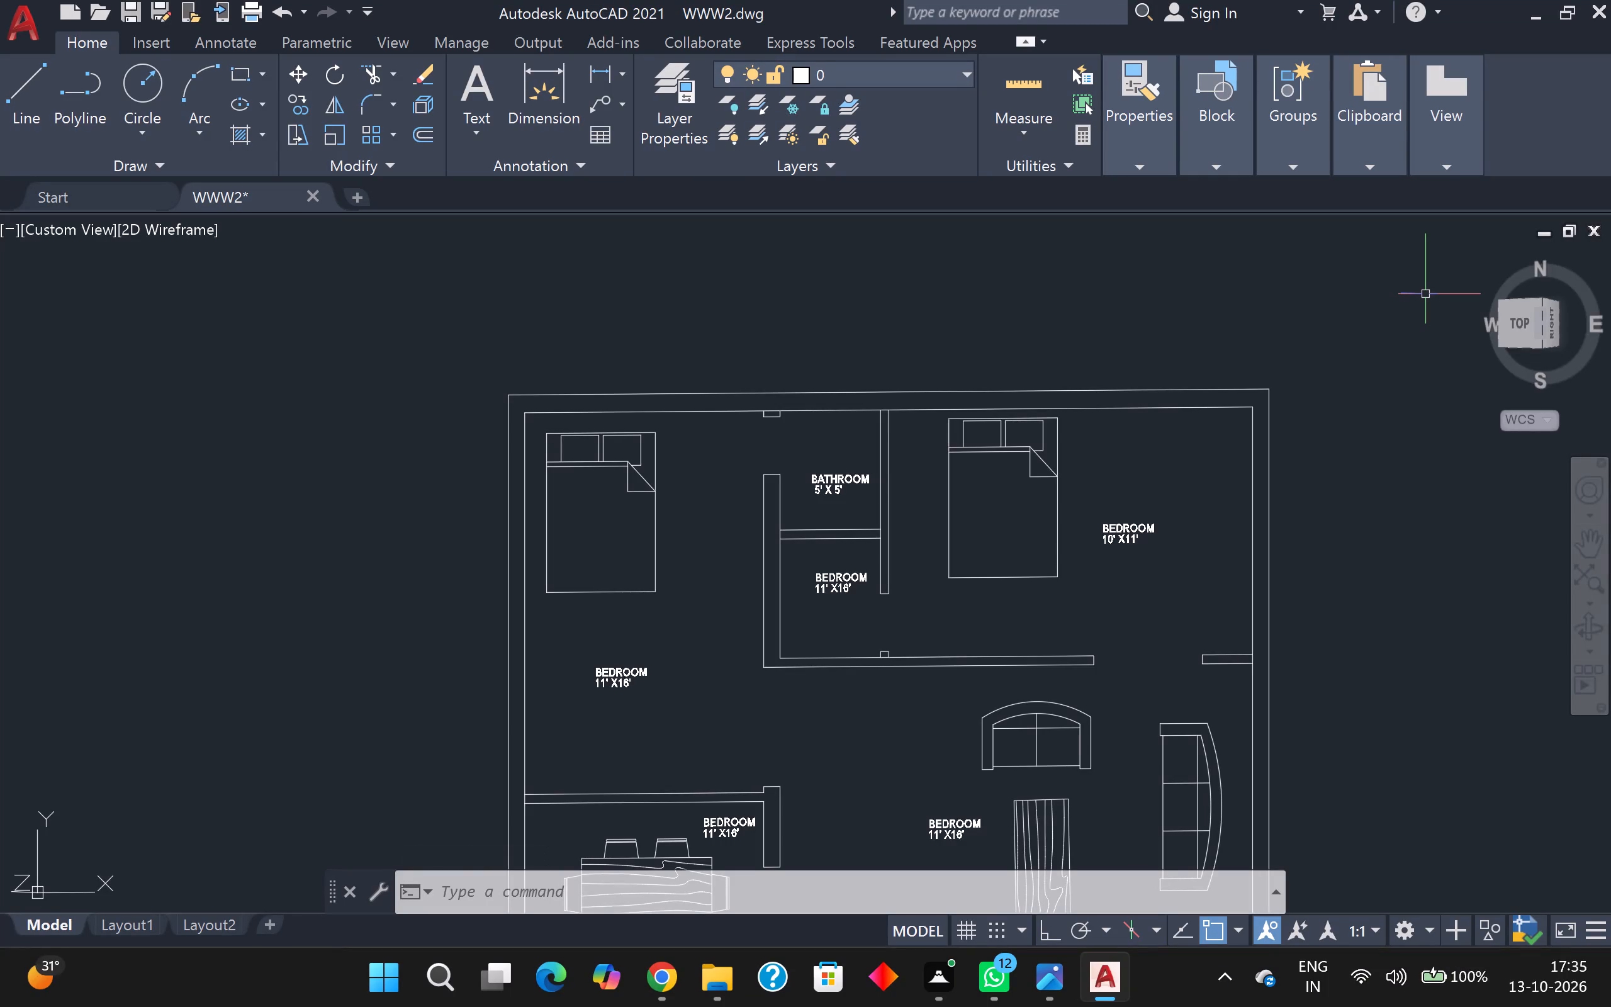
pyautogui.doubleClick(845, 483)
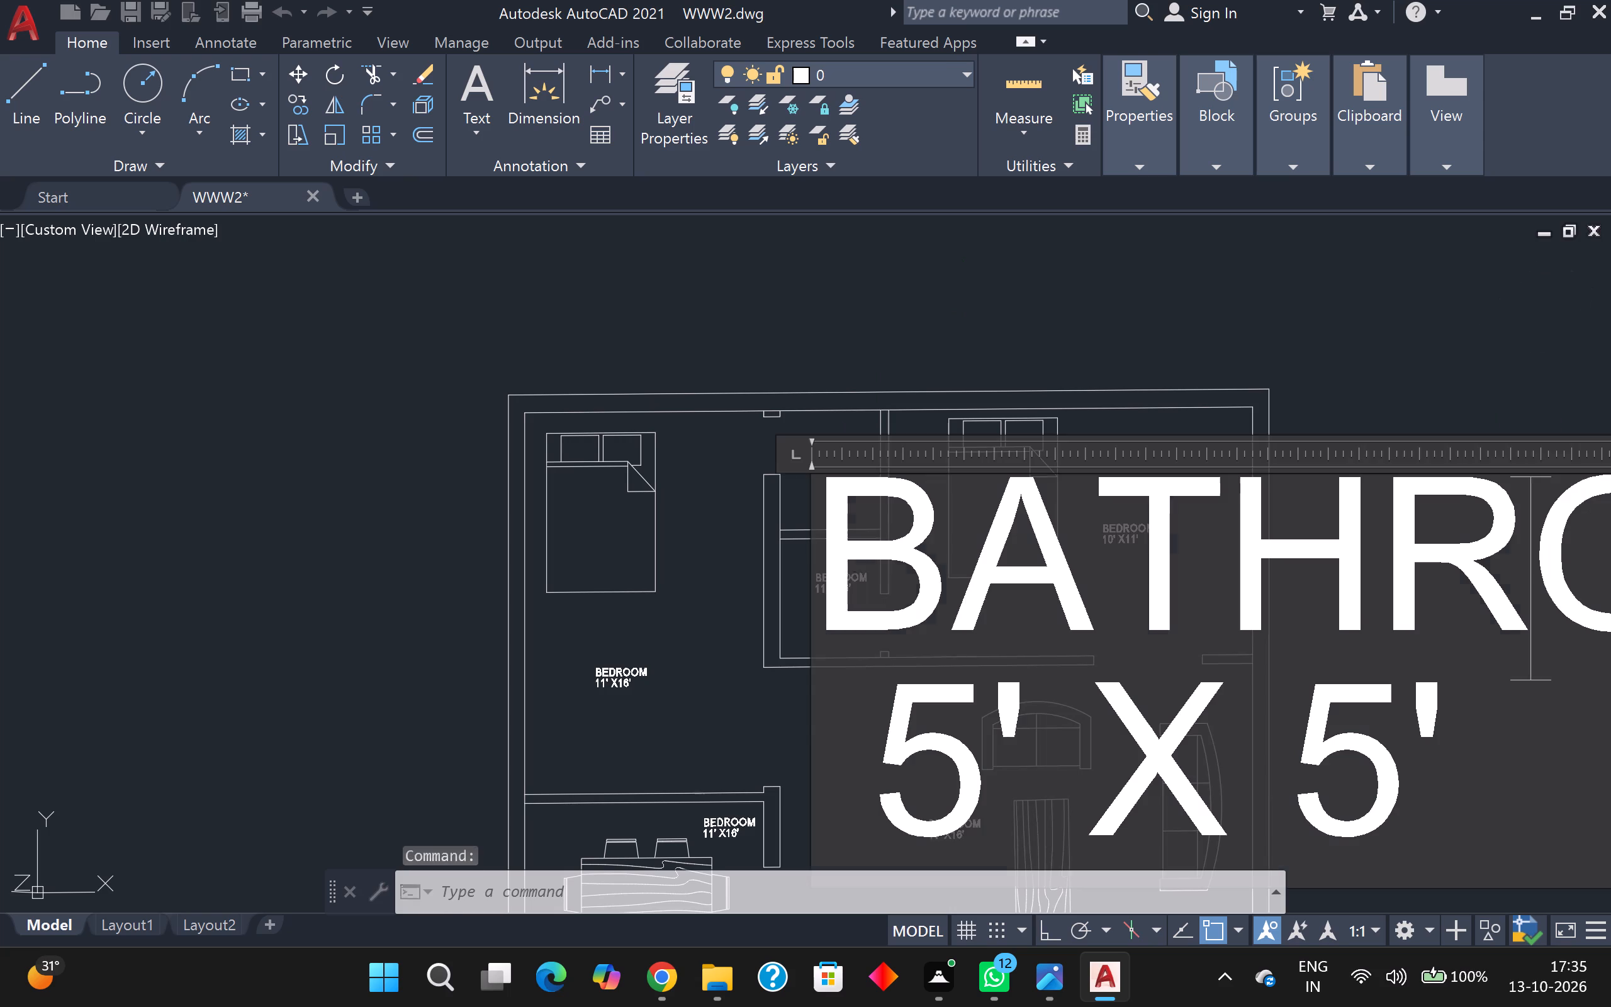
pyautogui.press('Escape')
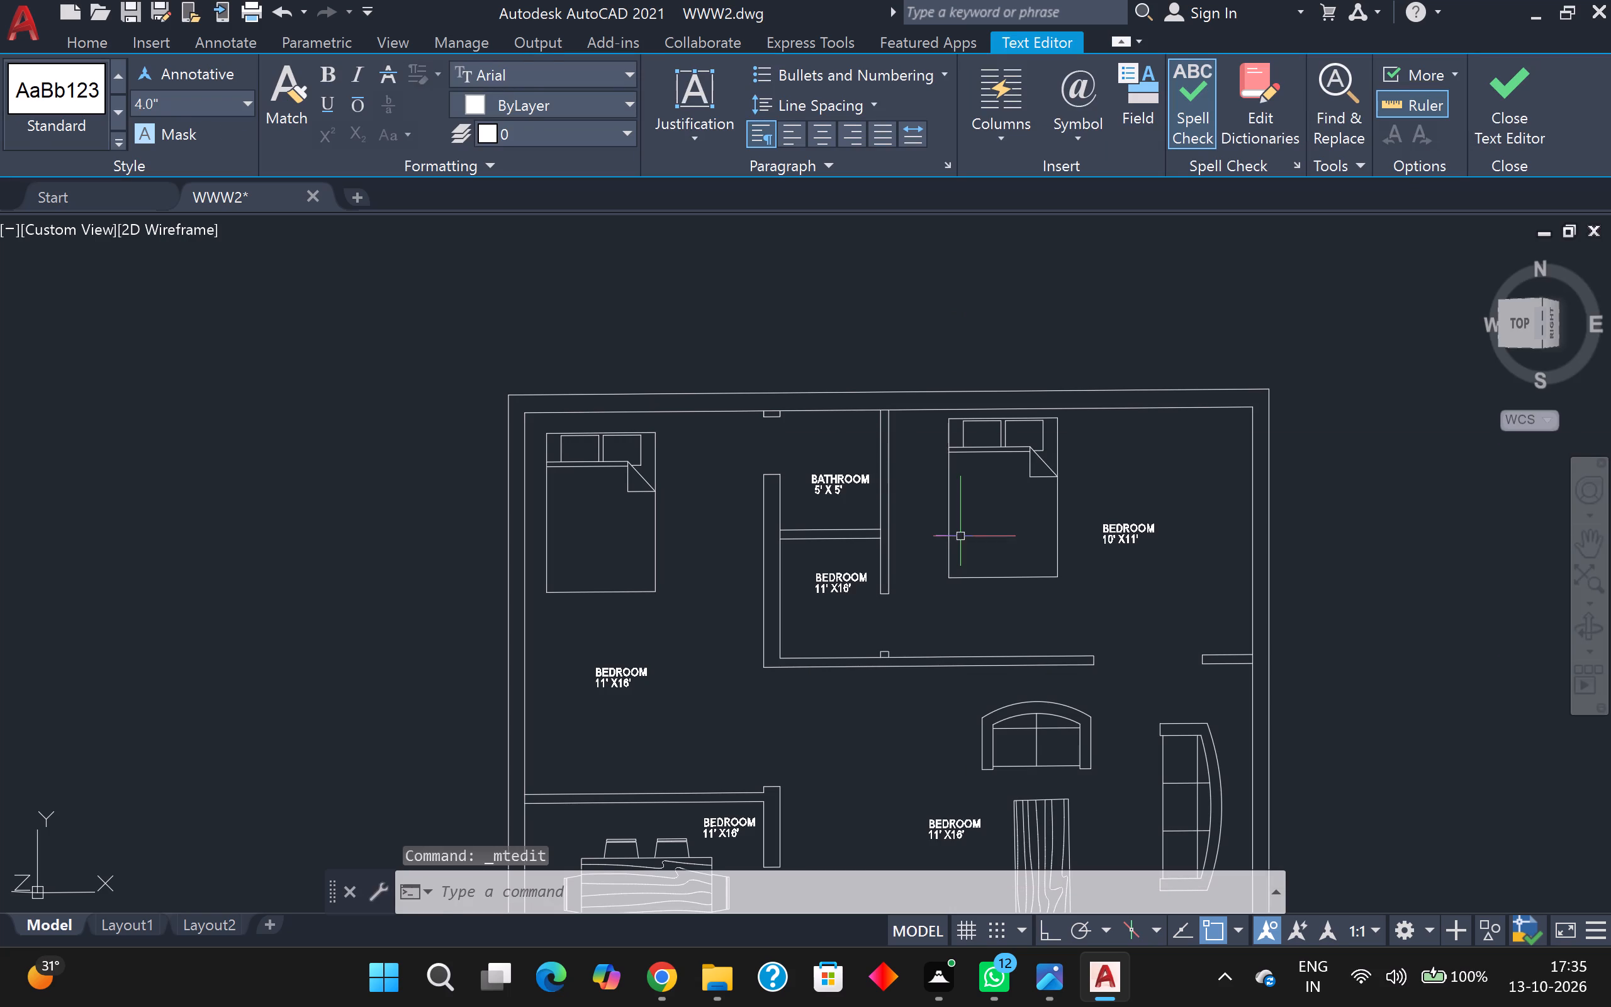
# Delete the BEDROOM label in the lower small room beneath the bathroom.
pyautogui.click(838, 578)
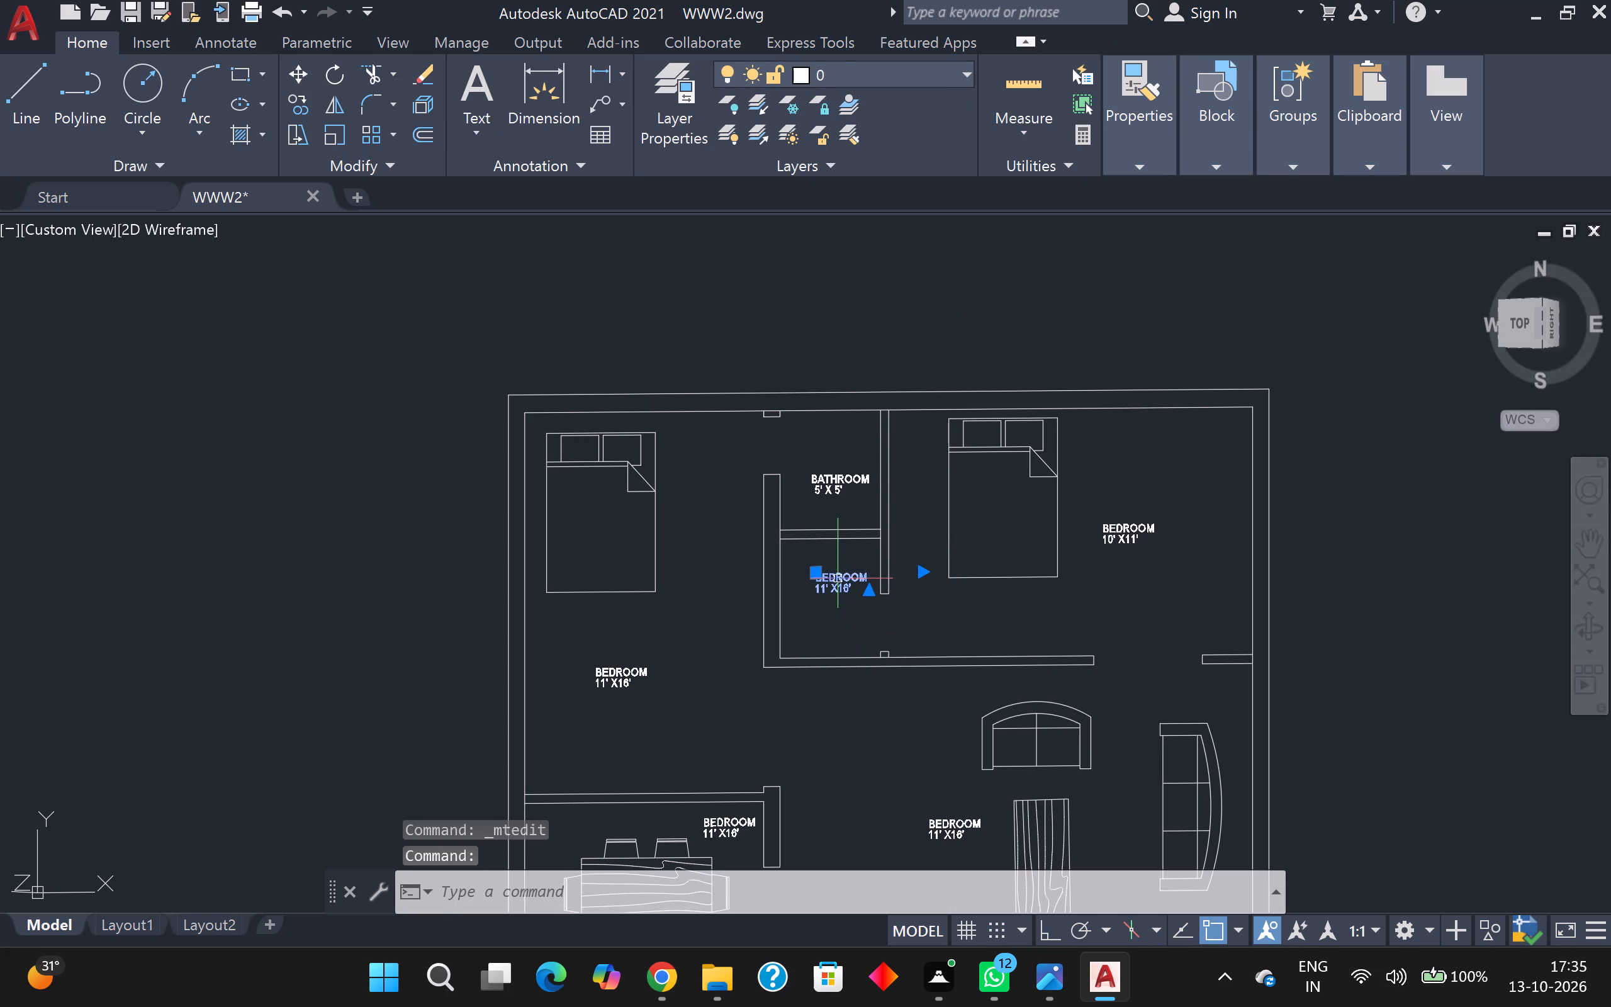
pyautogui.press('Insert')
pyautogui.press('Delete')
# Copy the BATHROOM 5' X 5' label straight down into the lower small room and end the copy.
pyautogui.click(852, 484)
pyautogui.press('c')
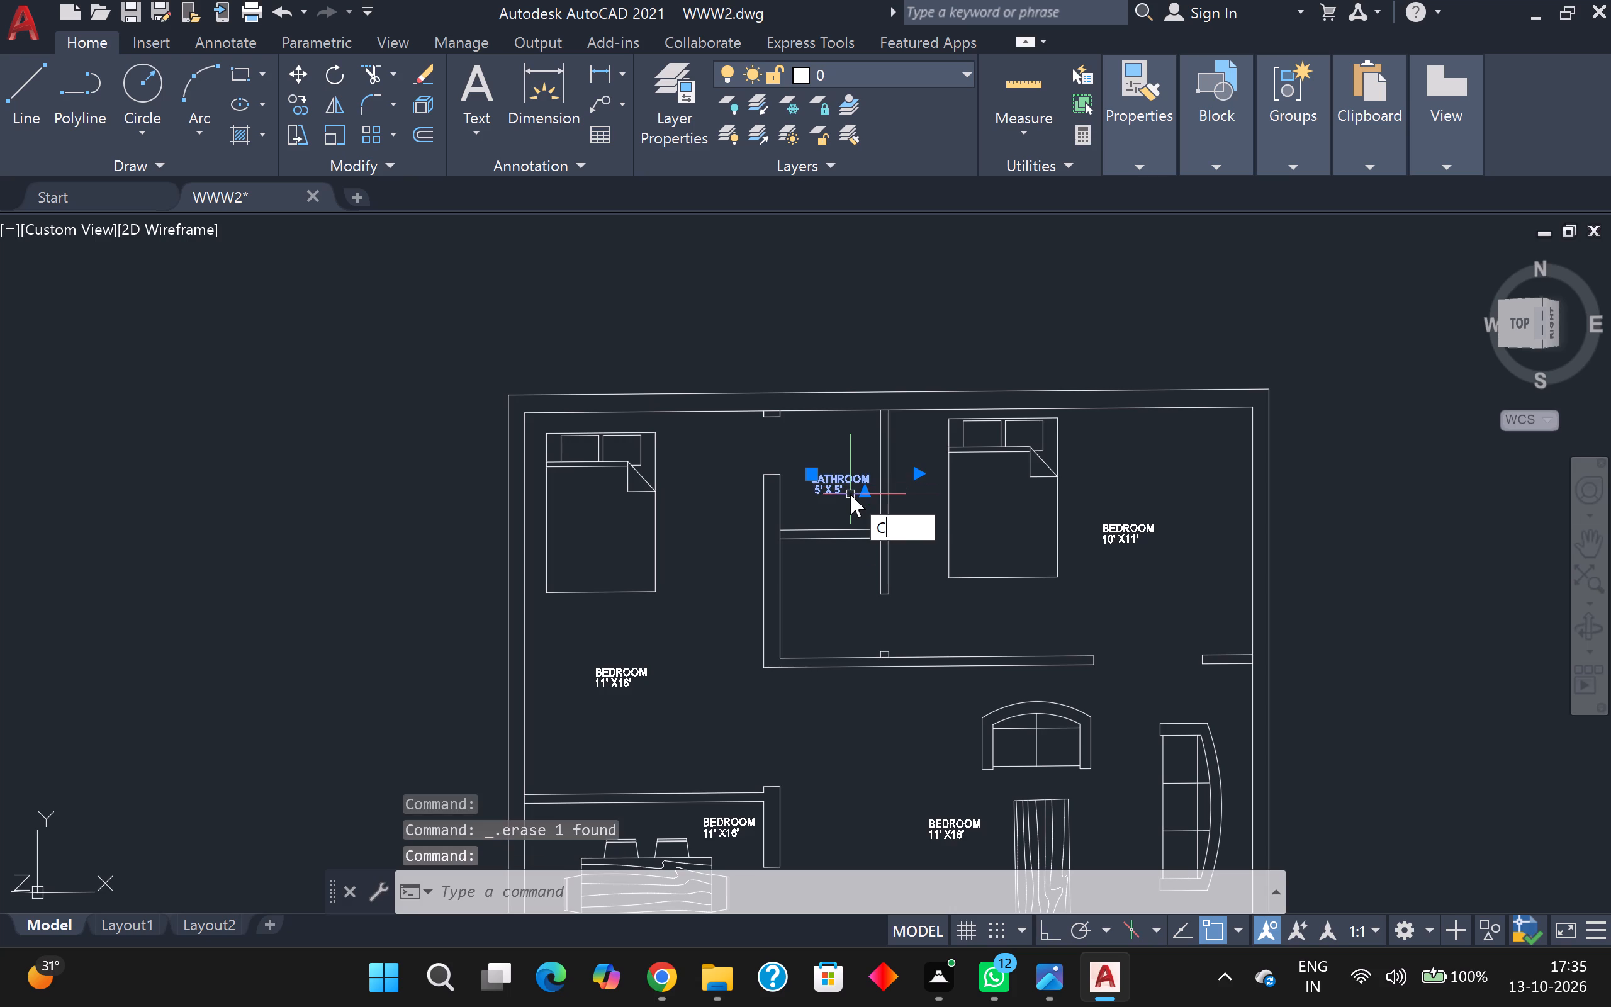
pyautogui.press('o')
pyautogui.press('Return')
pyautogui.click(840, 480)
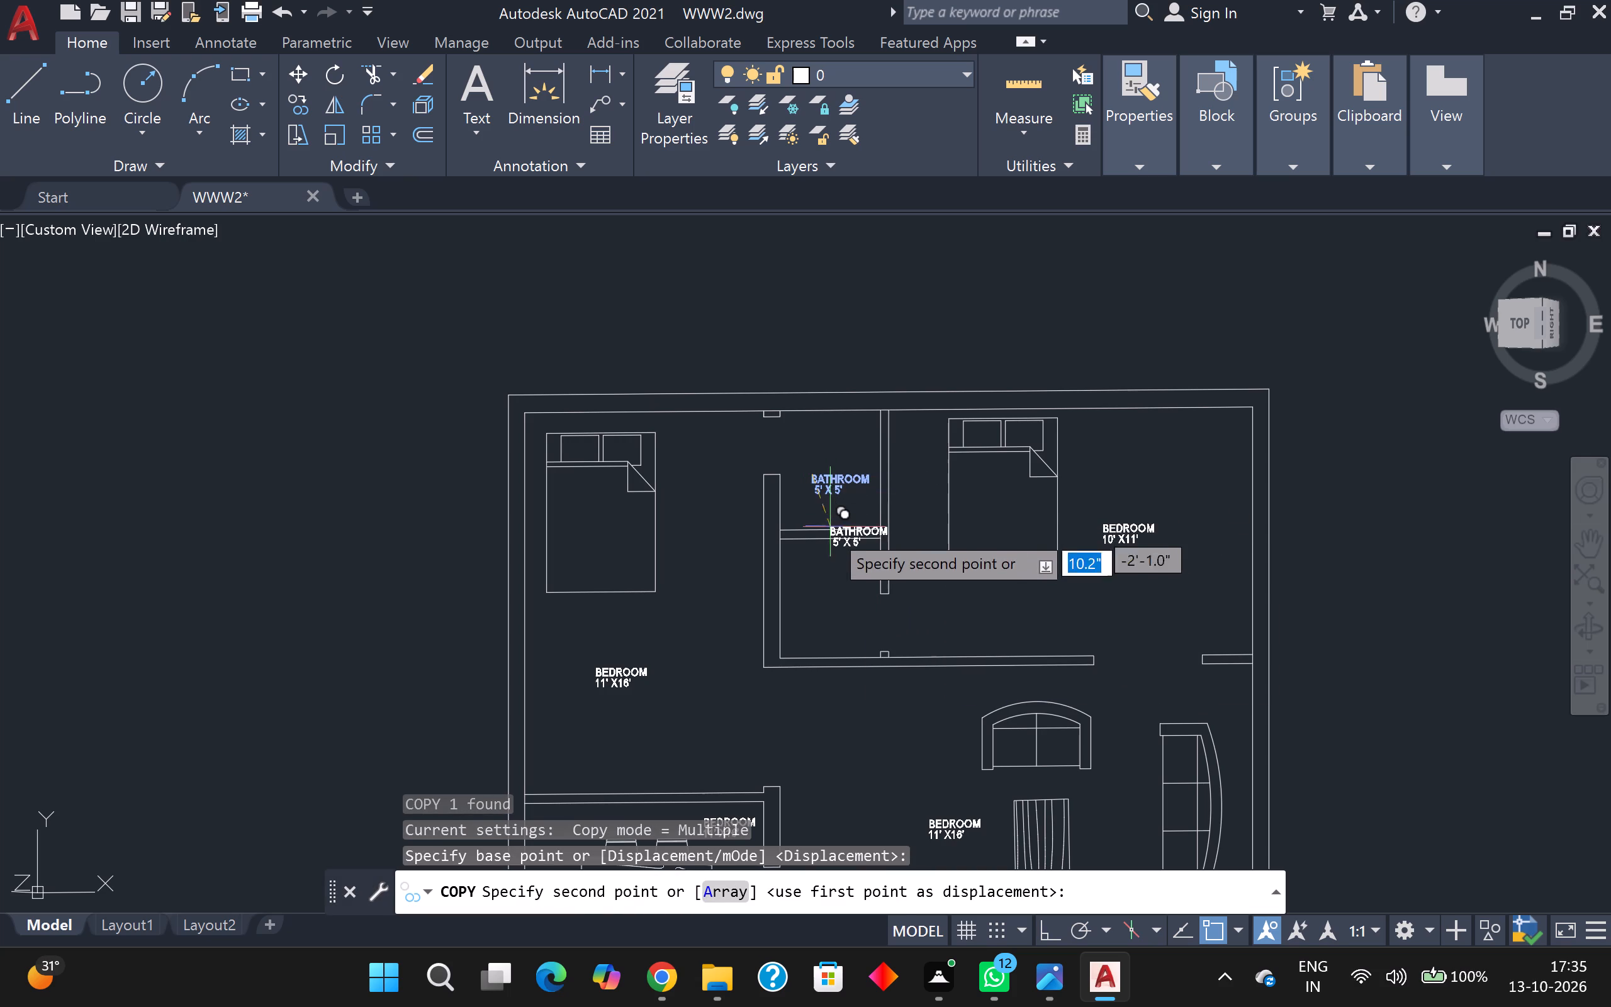
pyautogui.click(802, 569)
pyautogui.press('Escape')
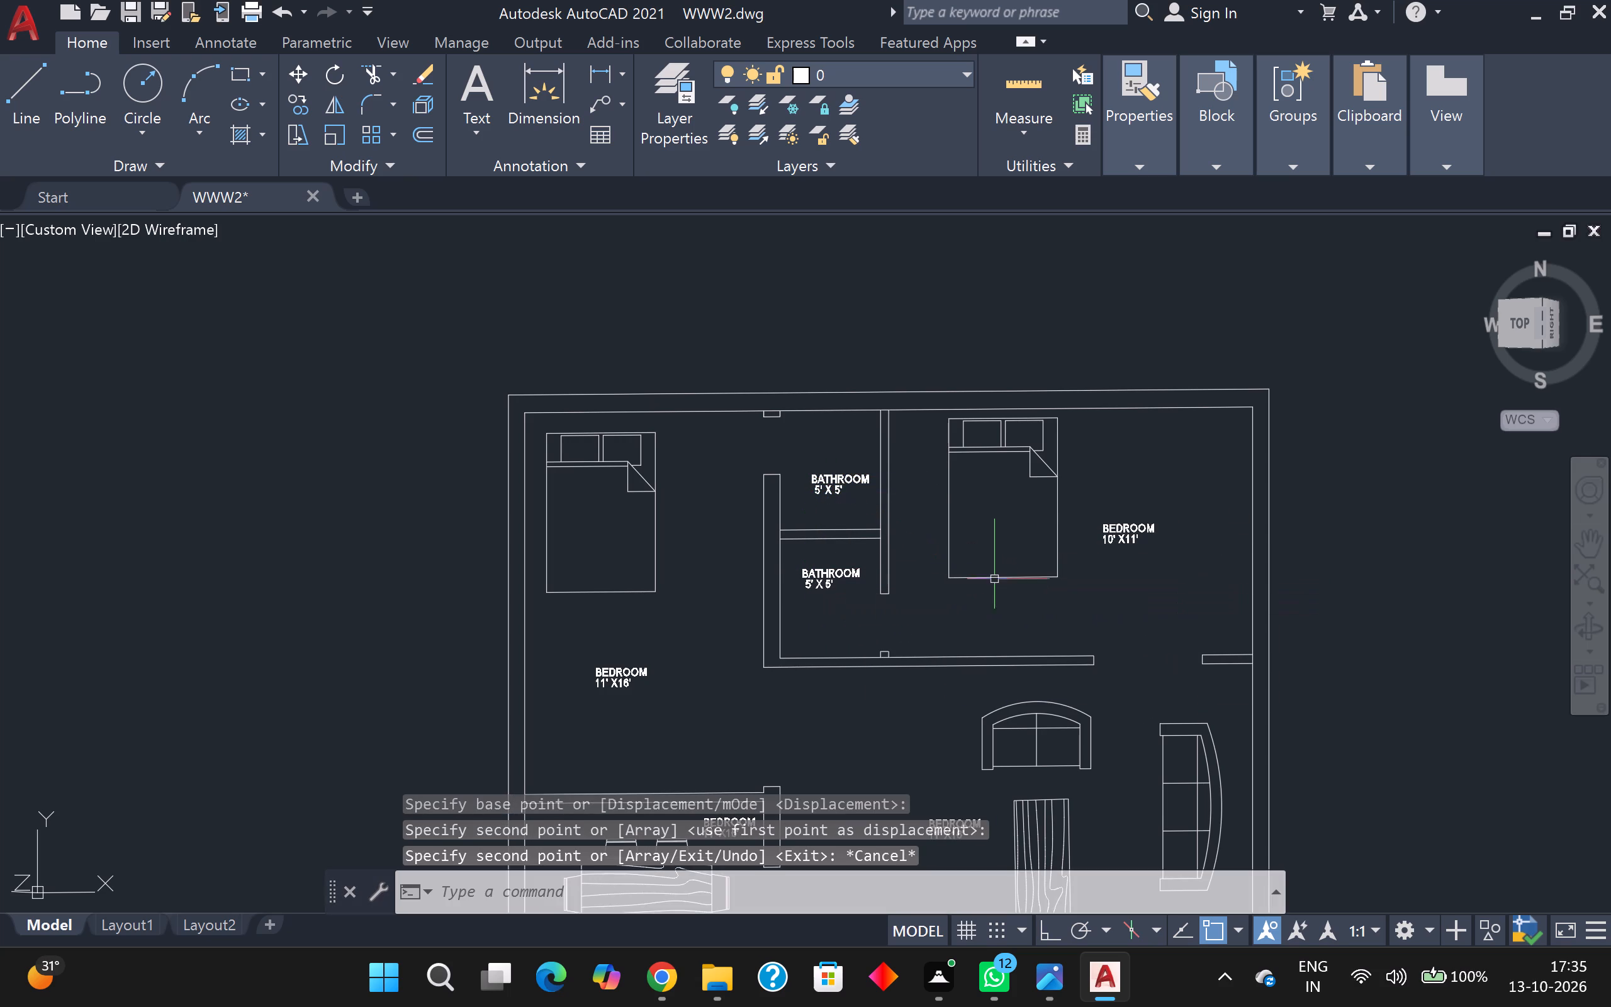
# Change the room name in the label beside the living room's center table to LIVINGROOM.
pyautogui.scroll(-1, 1001, 579)
pyautogui.moveTo(1006, 574); pyautogui.dragTo(1018, 300, button='middle')
pyautogui.scroll(3, 941, 417)
pyautogui.moveTo(997, 522); pyautogui.dragTo(873, 390, button='middle')
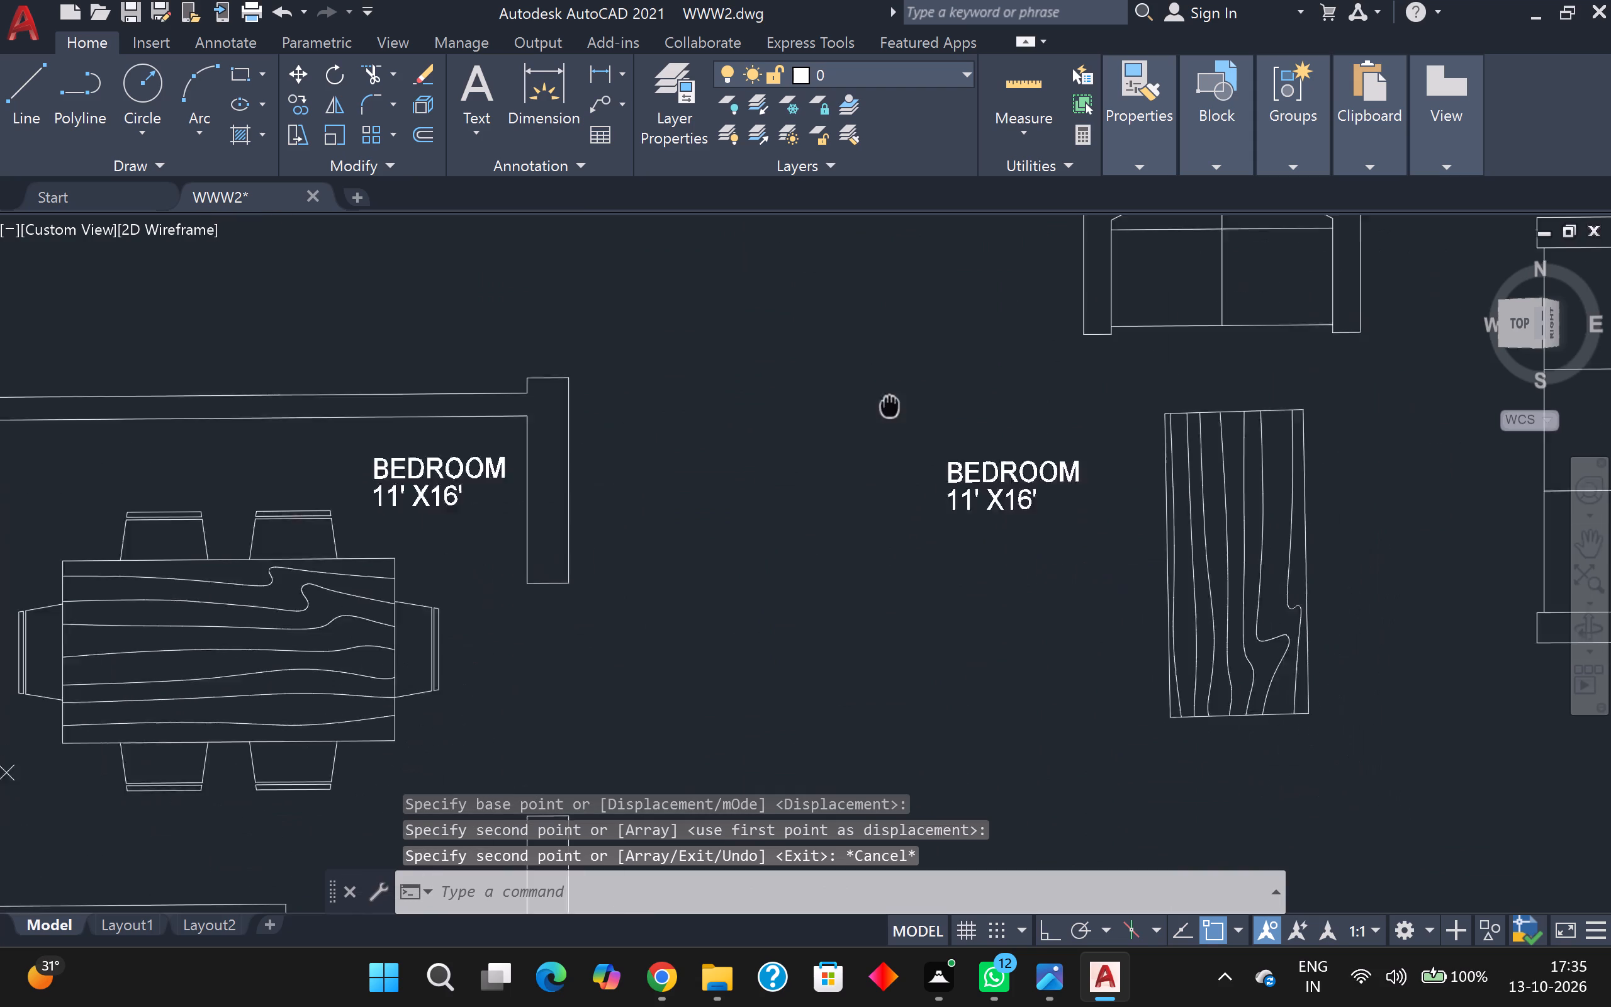
pyautogui.moveTo(873, 390); pyautogui.dragTo(837, 346, button='middle')
pyautogui.click(984, 402)
pyautogui.click(984, 402)
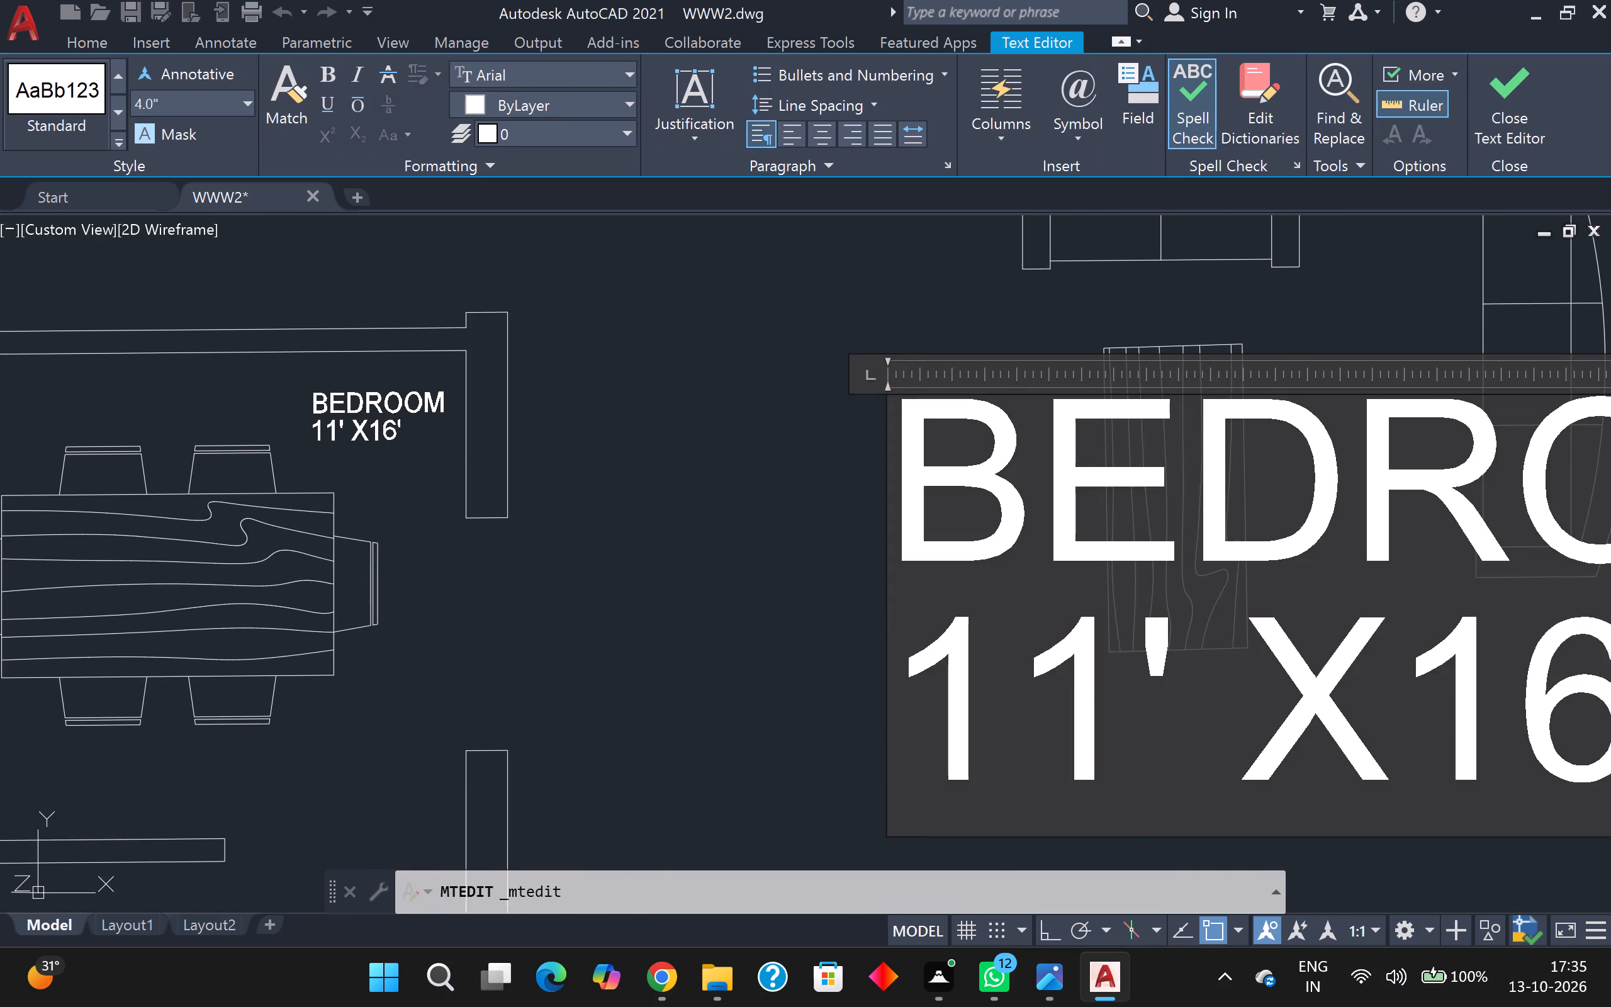
pyautogui.scroll(-1, 989, 427)
pyautogui.moveTo(989, 427); pyautogui.dragTo(694, 352, button='middle')
pyautogui.scroll(-1, 797, 397)
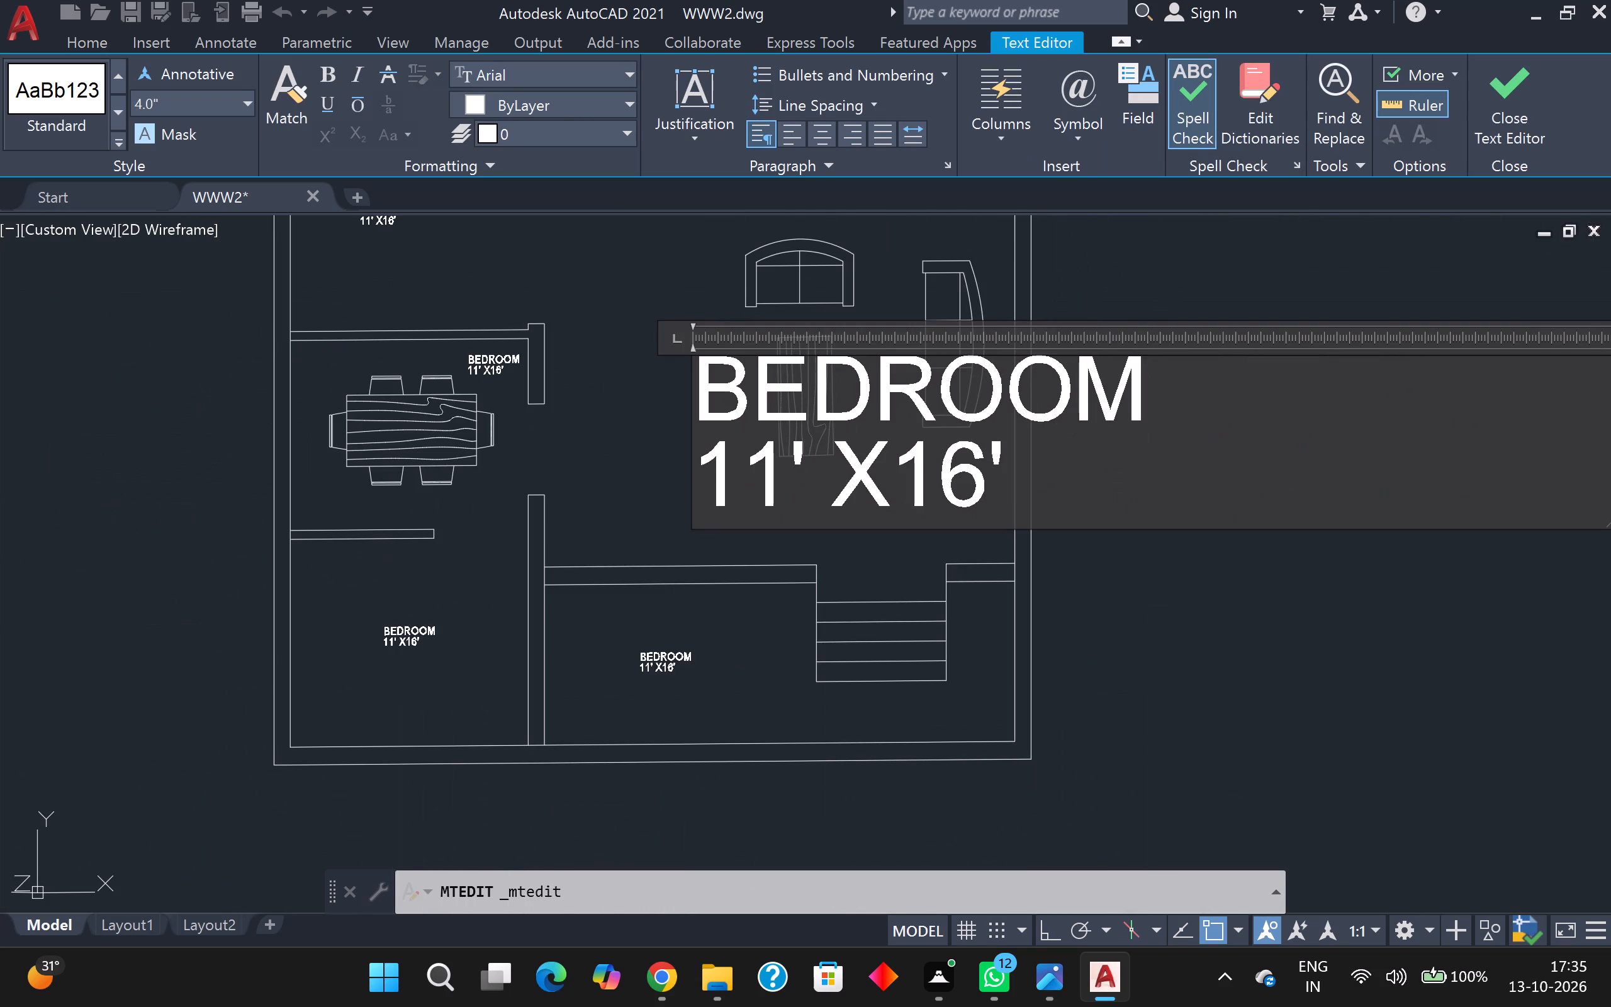
pyautogui.click(877, 386)
pyautogui.press('BackSpace')
pyautogui.press('BackSpace')
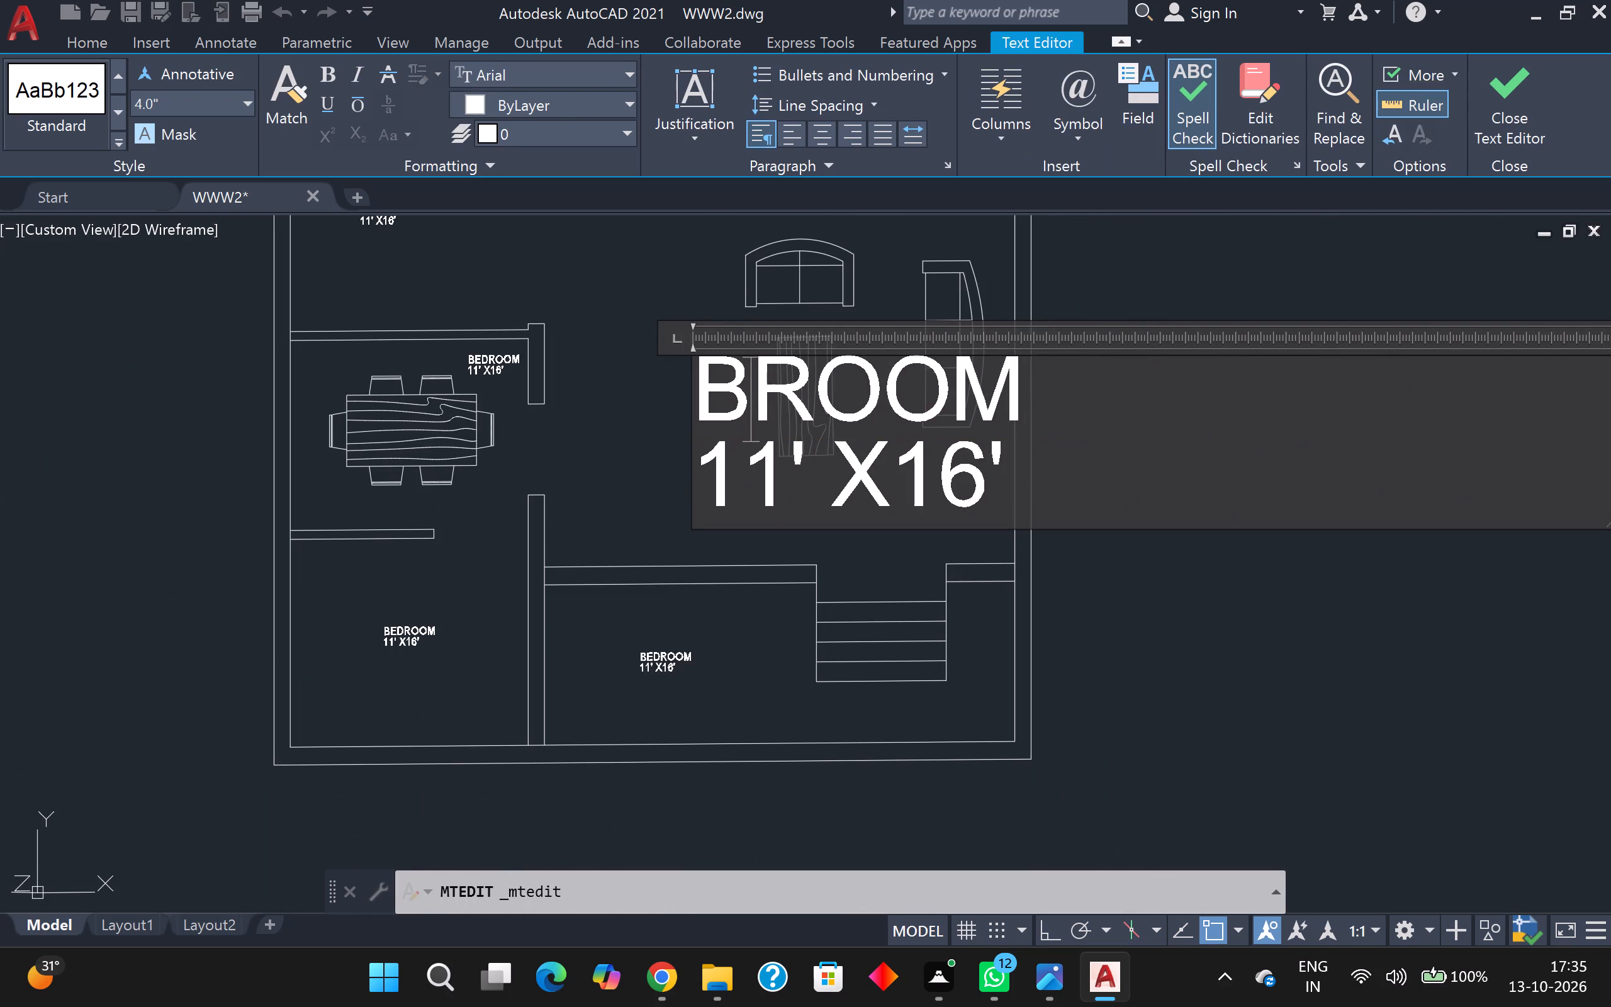
pyautogui.press('BackSpace')
pyautogui.write('LIV')
pyautogui.write('IN')
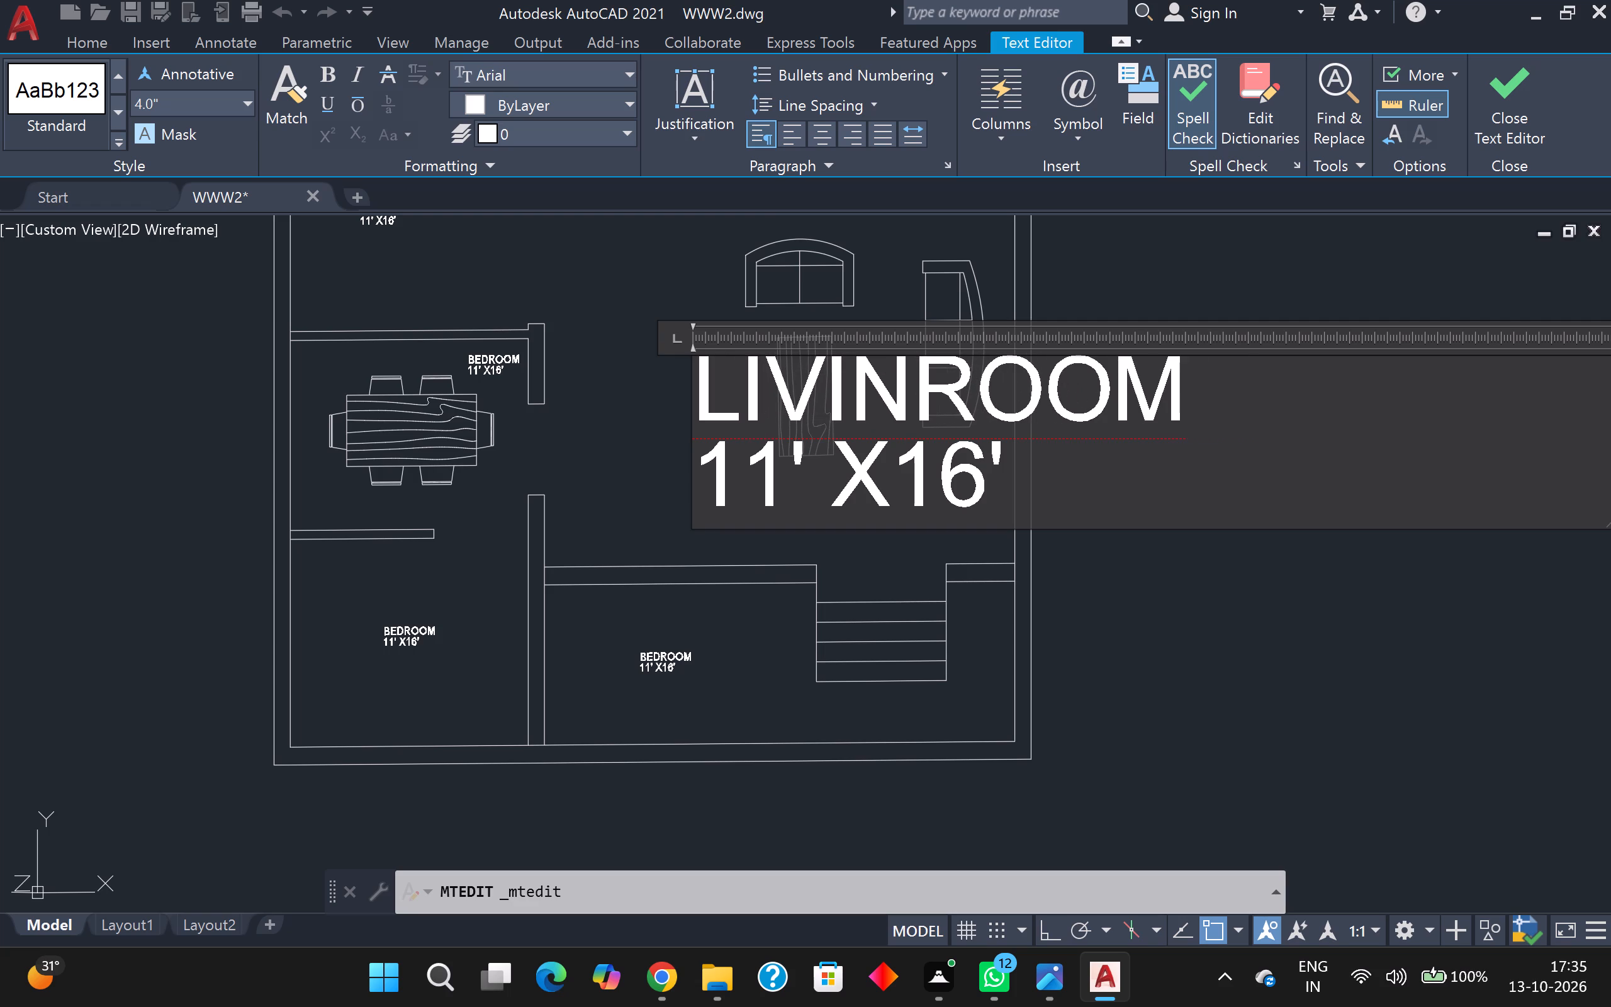
pyautogui.press('g')
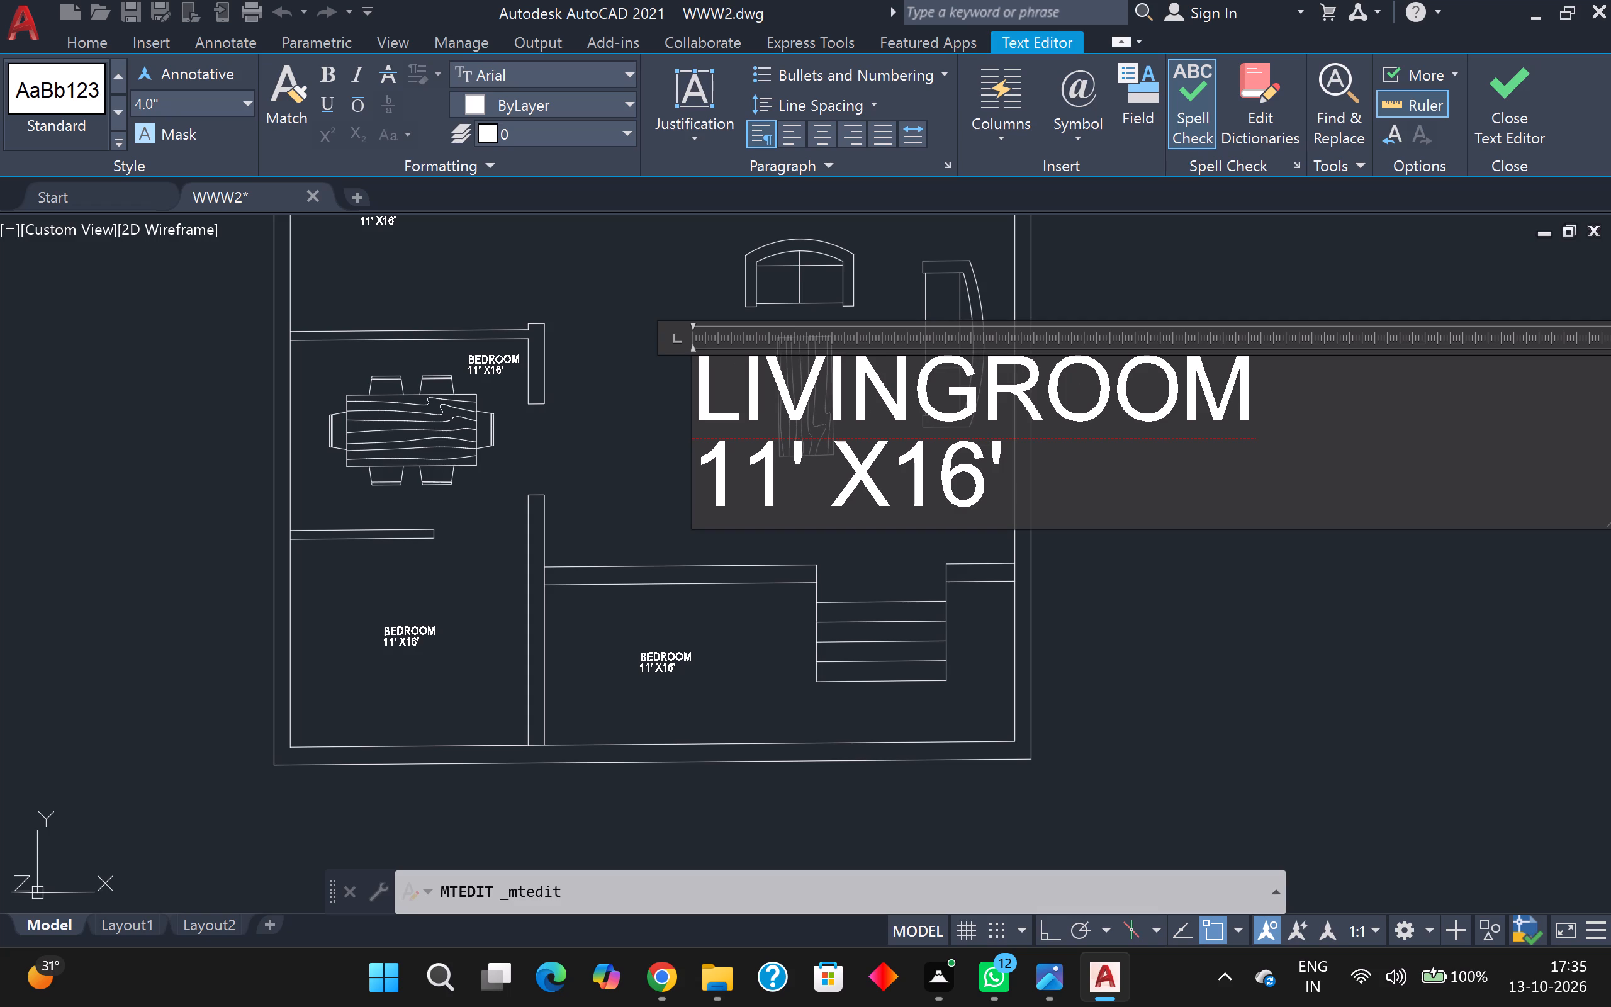
# Set the room size in the LIVINGROOM label to 16' X16' and finish editing the text.
pyautogui.click(797, 475)
pyautogui.press('BackSpace')
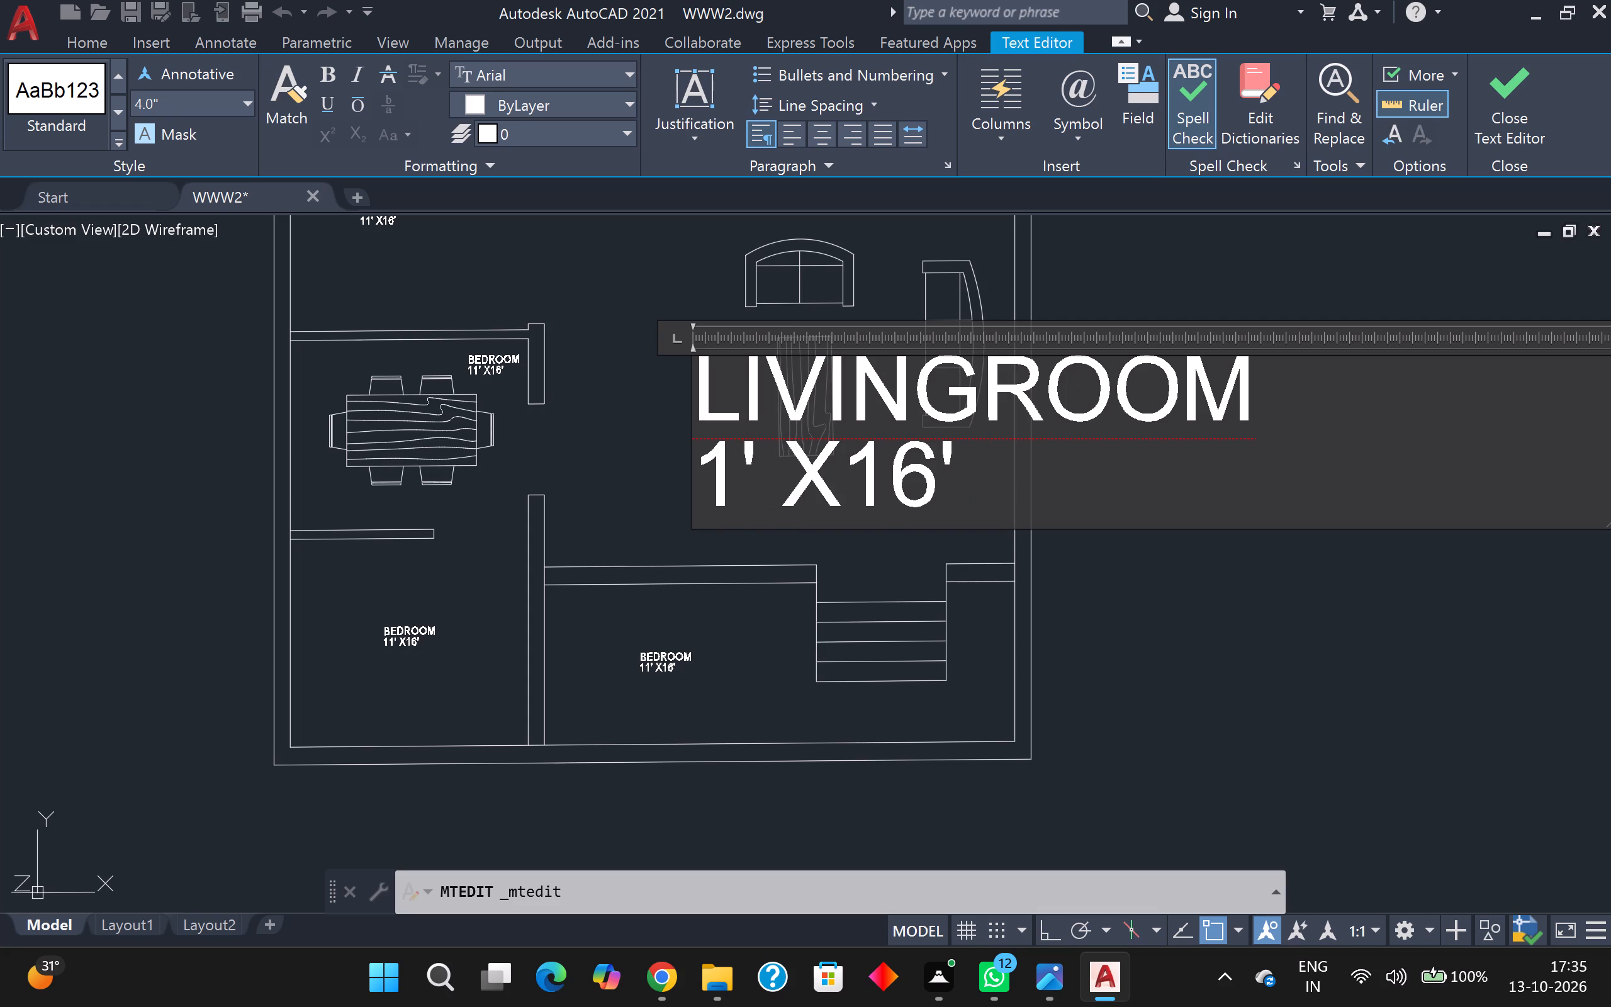
pyautogui.press('6')
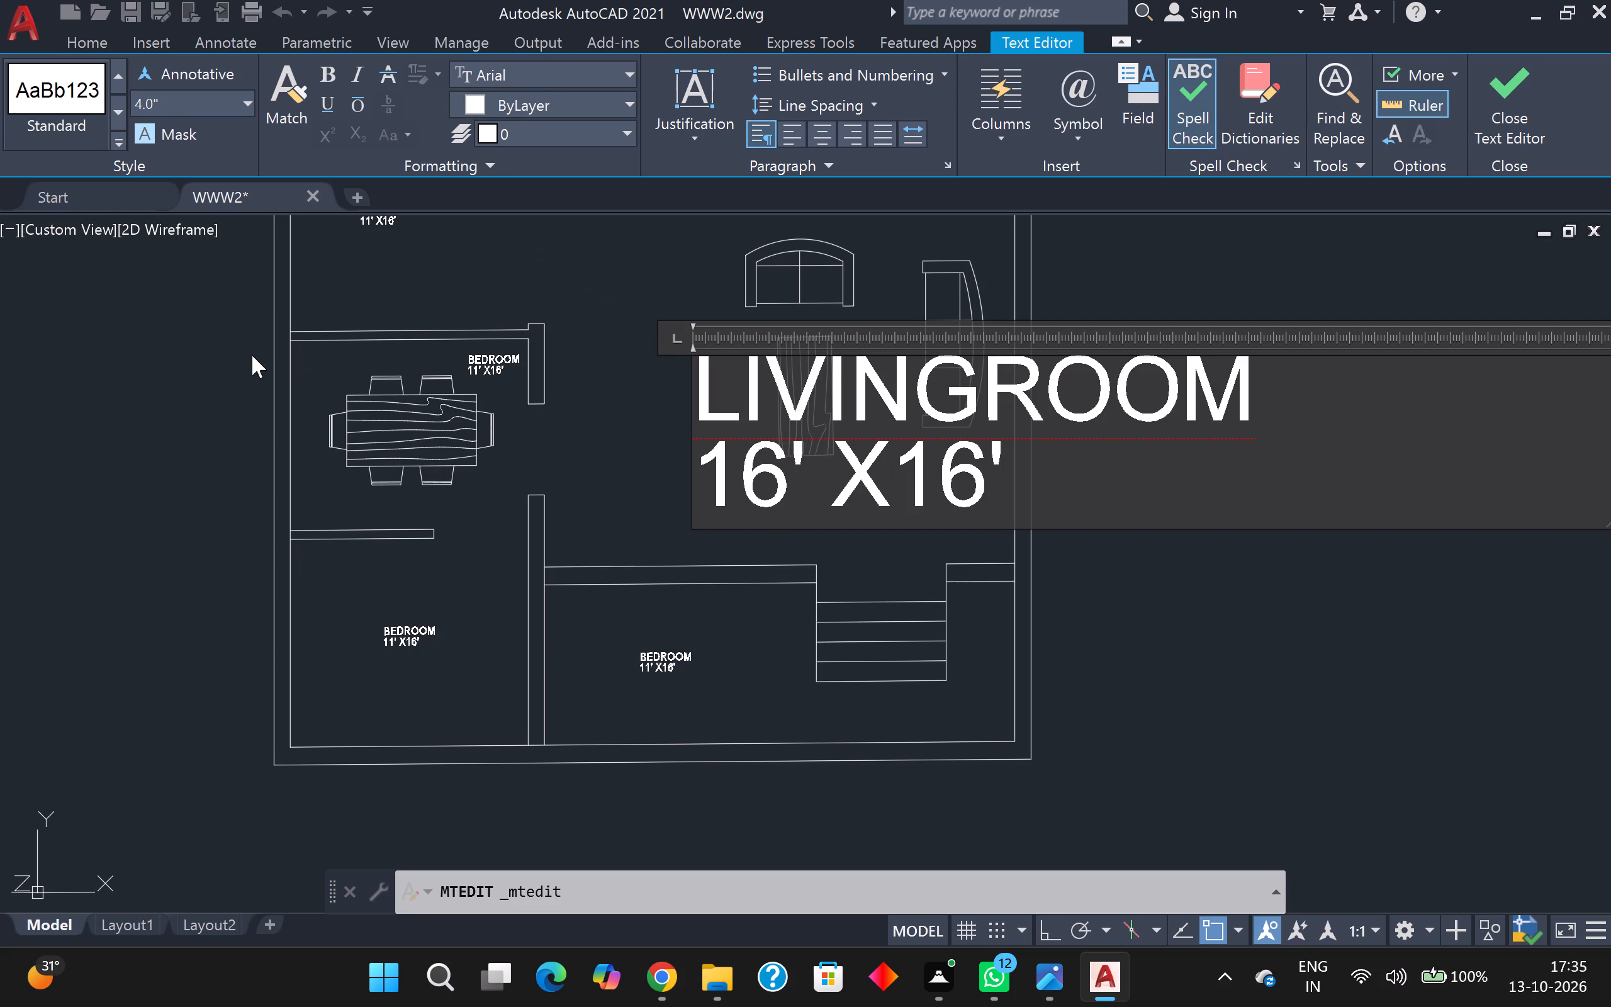
pyautogui.click(235, 355)
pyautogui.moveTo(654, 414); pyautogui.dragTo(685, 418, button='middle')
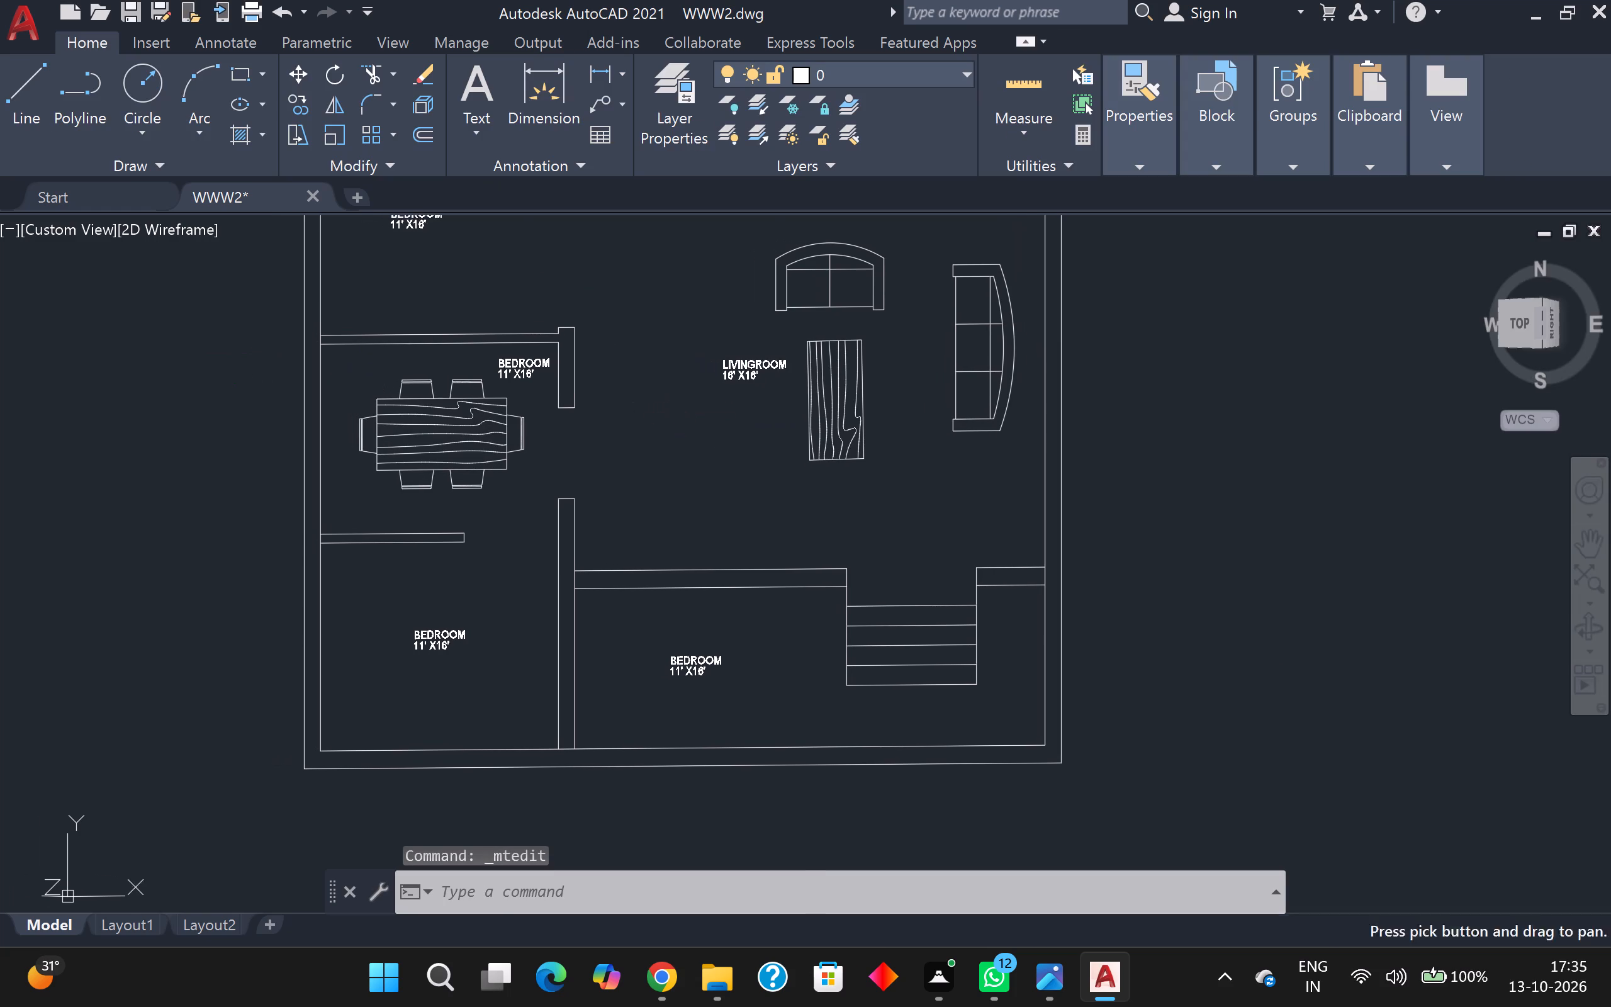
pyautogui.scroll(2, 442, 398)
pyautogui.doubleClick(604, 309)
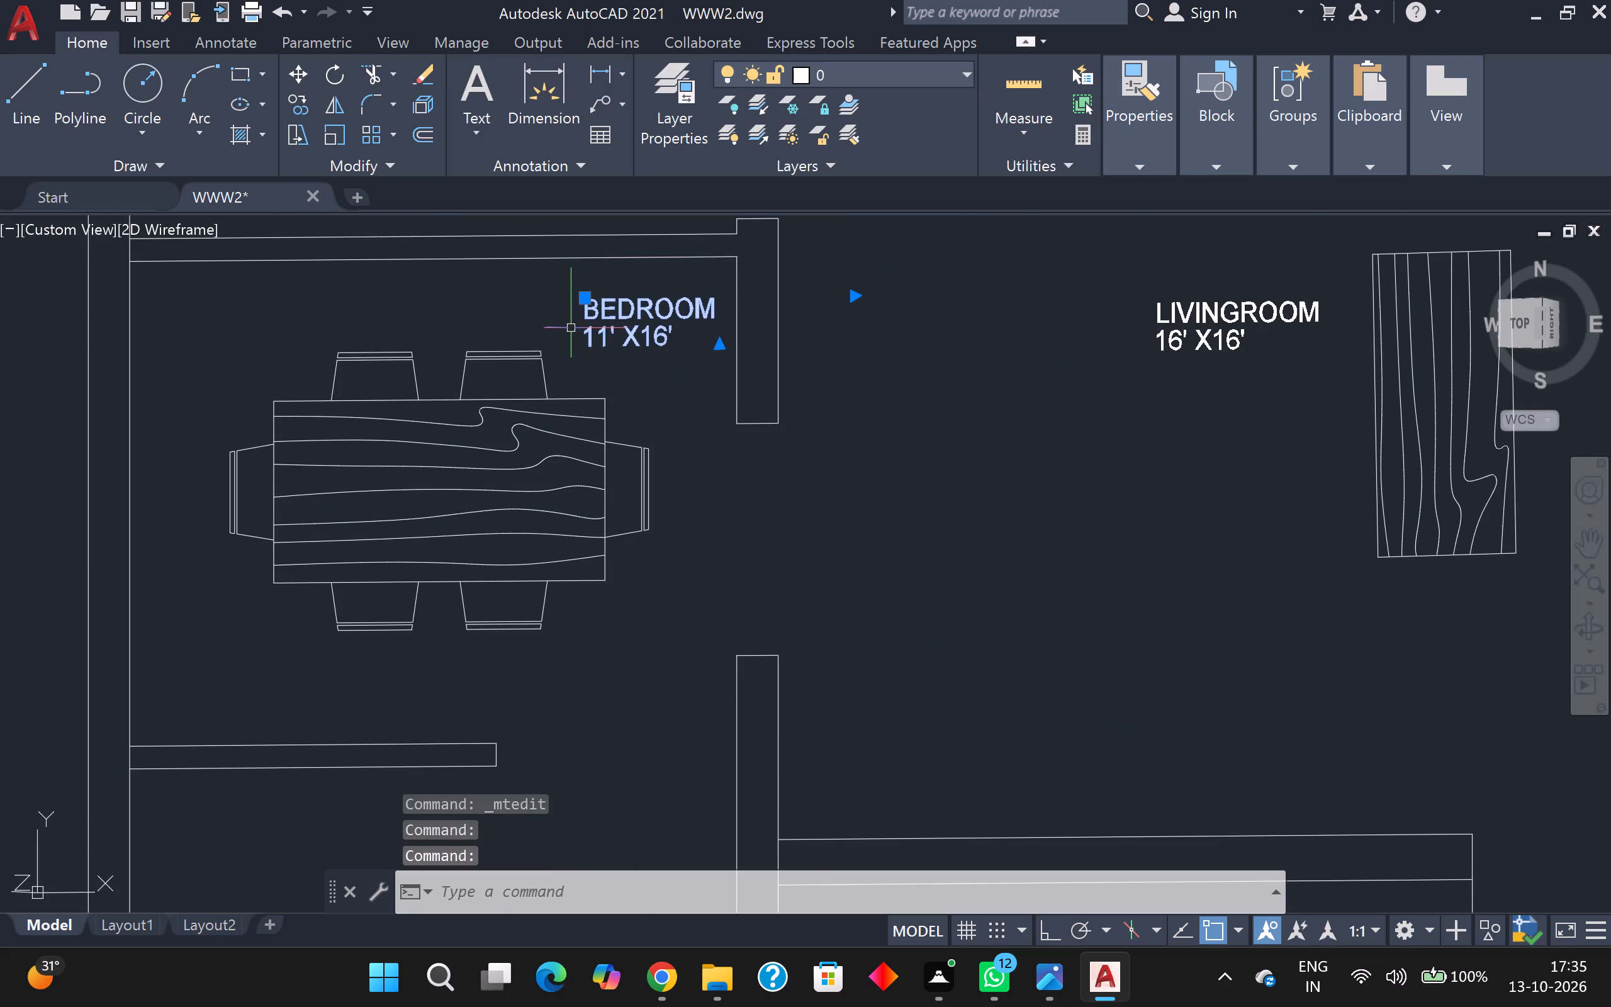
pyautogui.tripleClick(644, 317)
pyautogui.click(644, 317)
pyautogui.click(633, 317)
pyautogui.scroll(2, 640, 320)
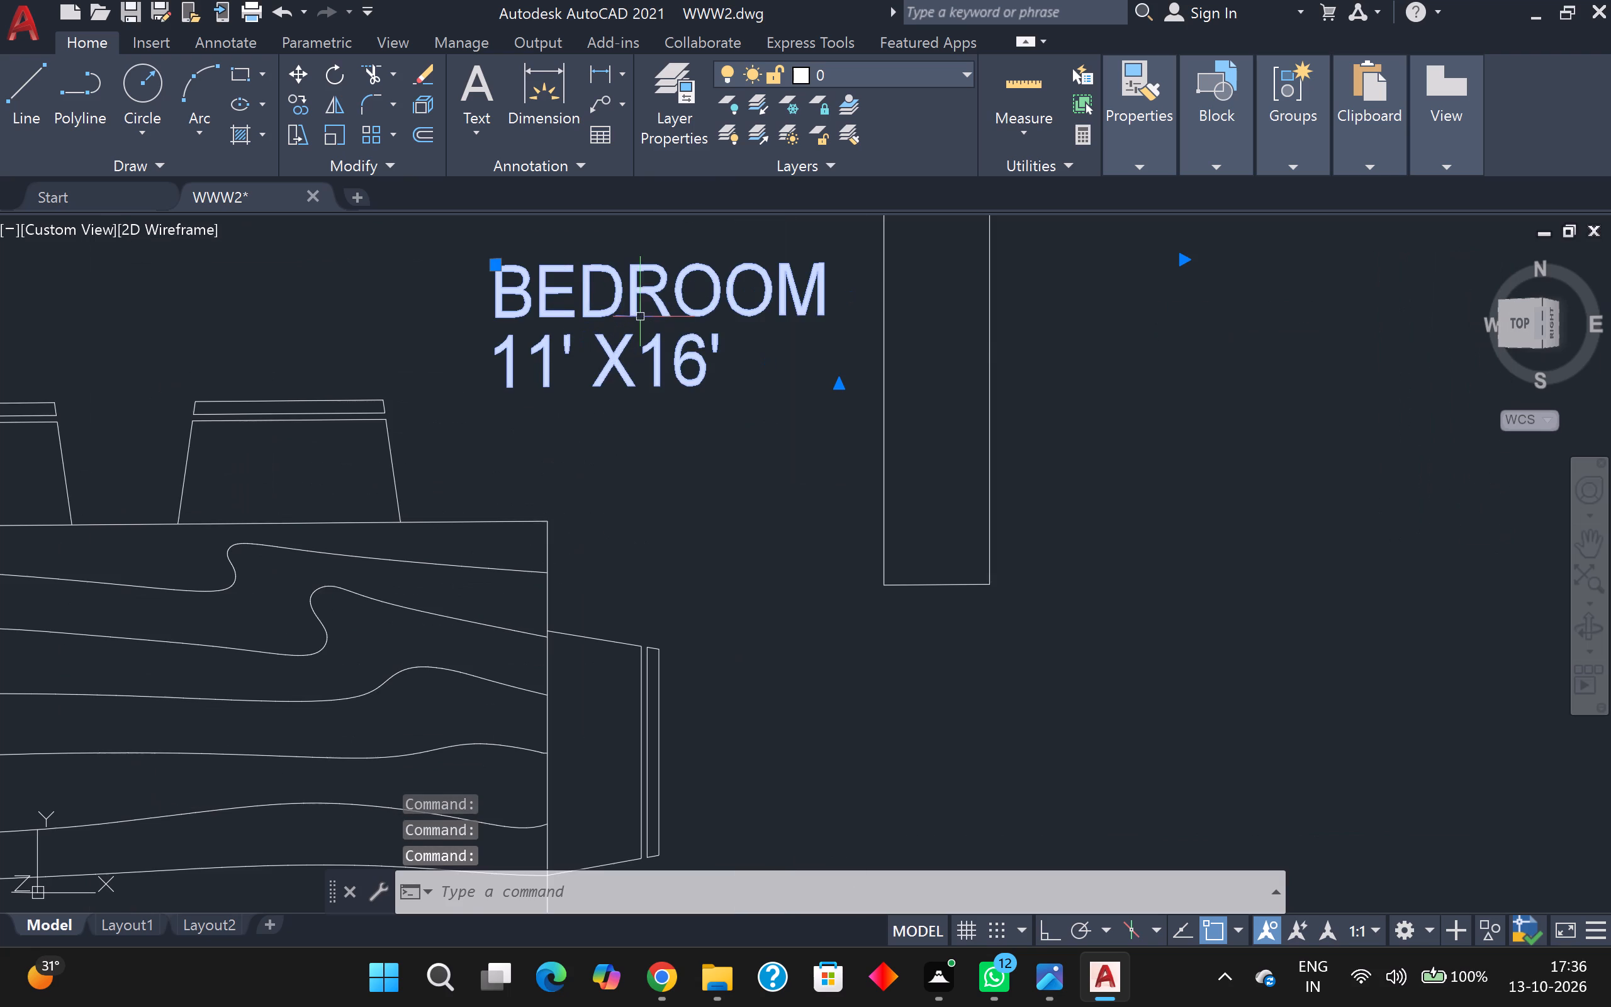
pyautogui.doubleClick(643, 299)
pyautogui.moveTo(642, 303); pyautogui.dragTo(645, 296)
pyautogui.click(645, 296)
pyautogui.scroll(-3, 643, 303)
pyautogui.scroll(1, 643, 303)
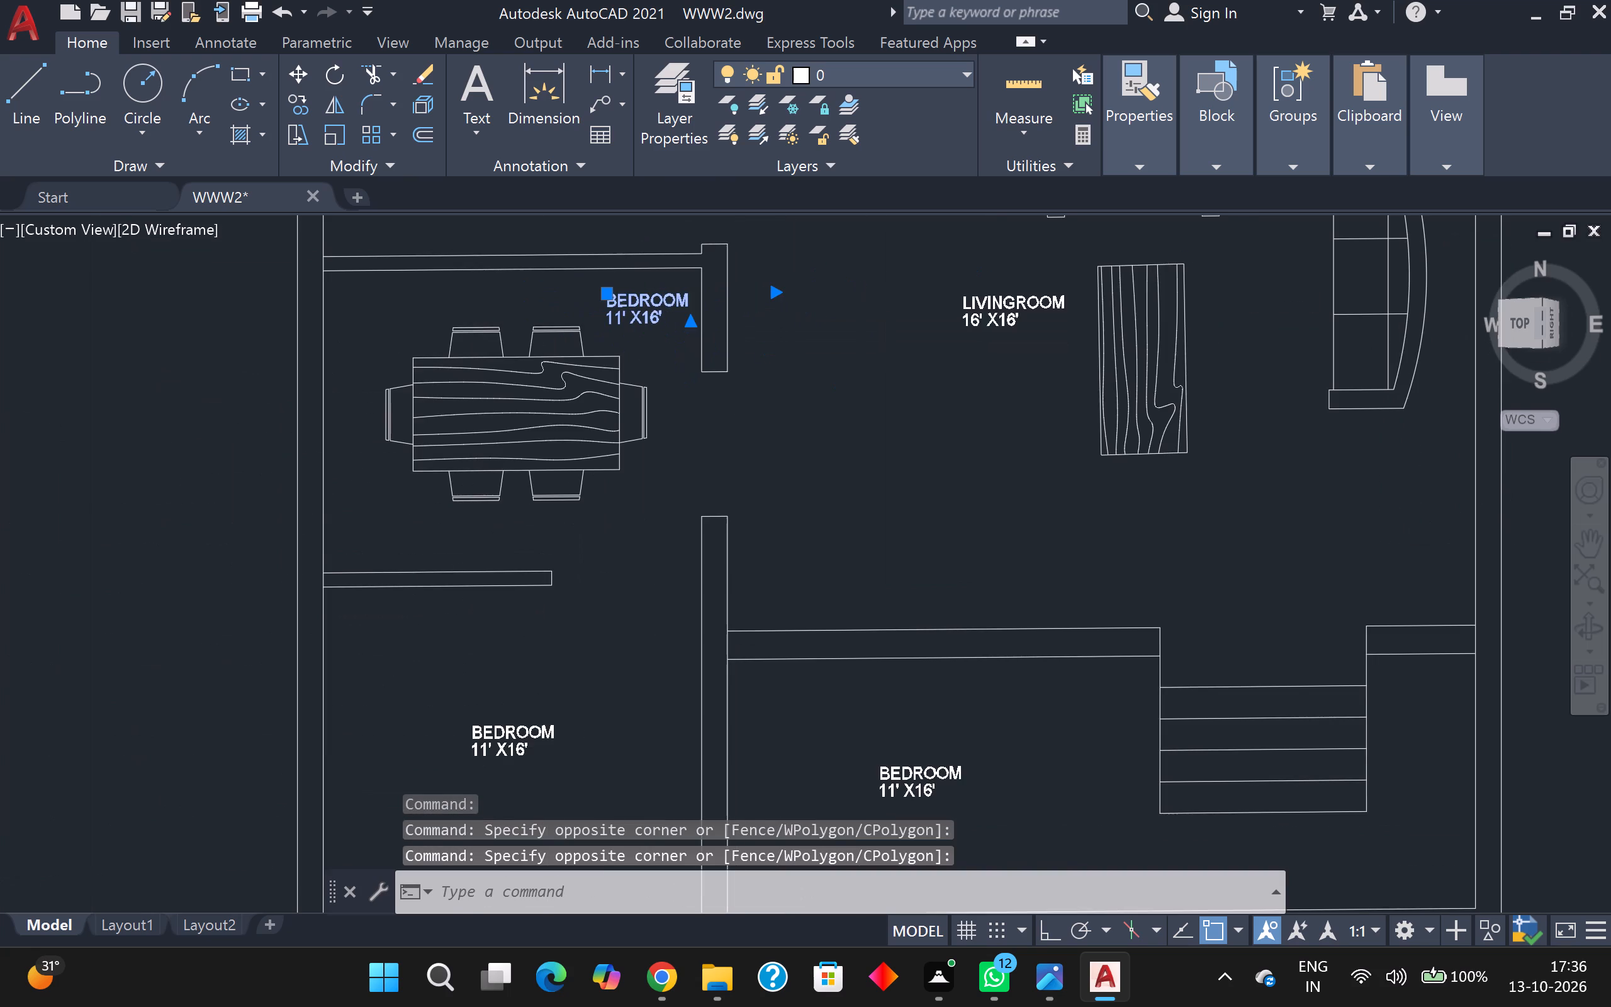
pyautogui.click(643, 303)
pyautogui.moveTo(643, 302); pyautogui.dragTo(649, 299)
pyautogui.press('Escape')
# Set the room size in the BEDROOM label beside the dining table to 11' X 8'.
pyautogui.click(631, 318)
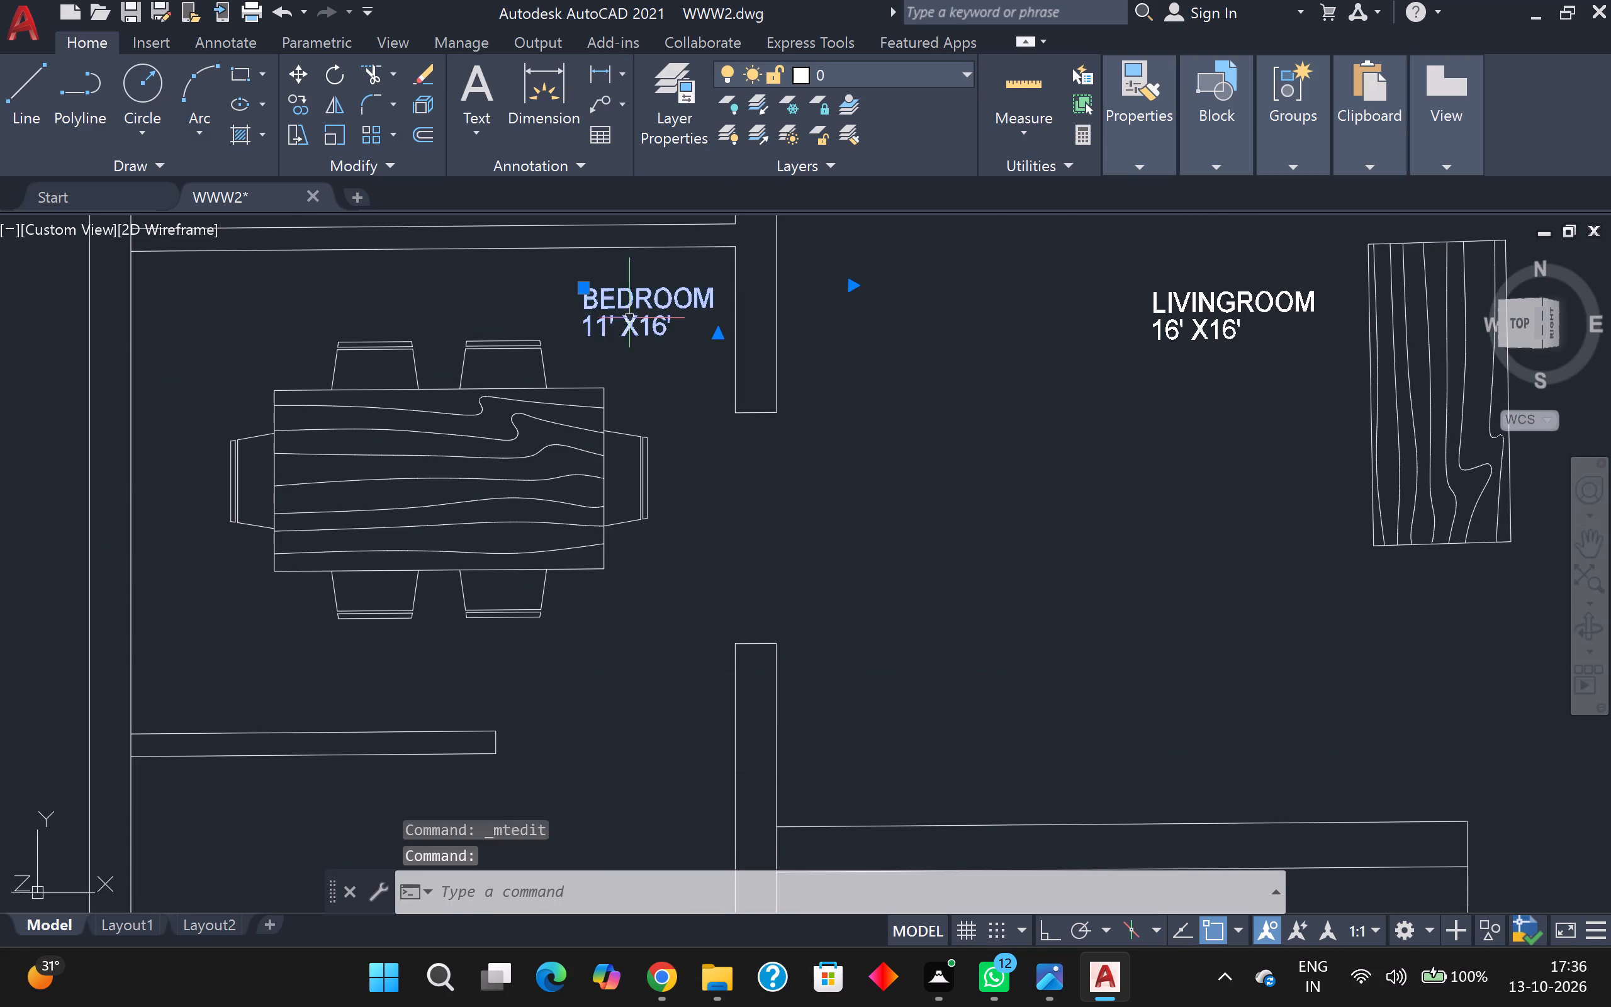
pyautogui.doubleClick(626, 318)
pyautogui.click(822, 565)
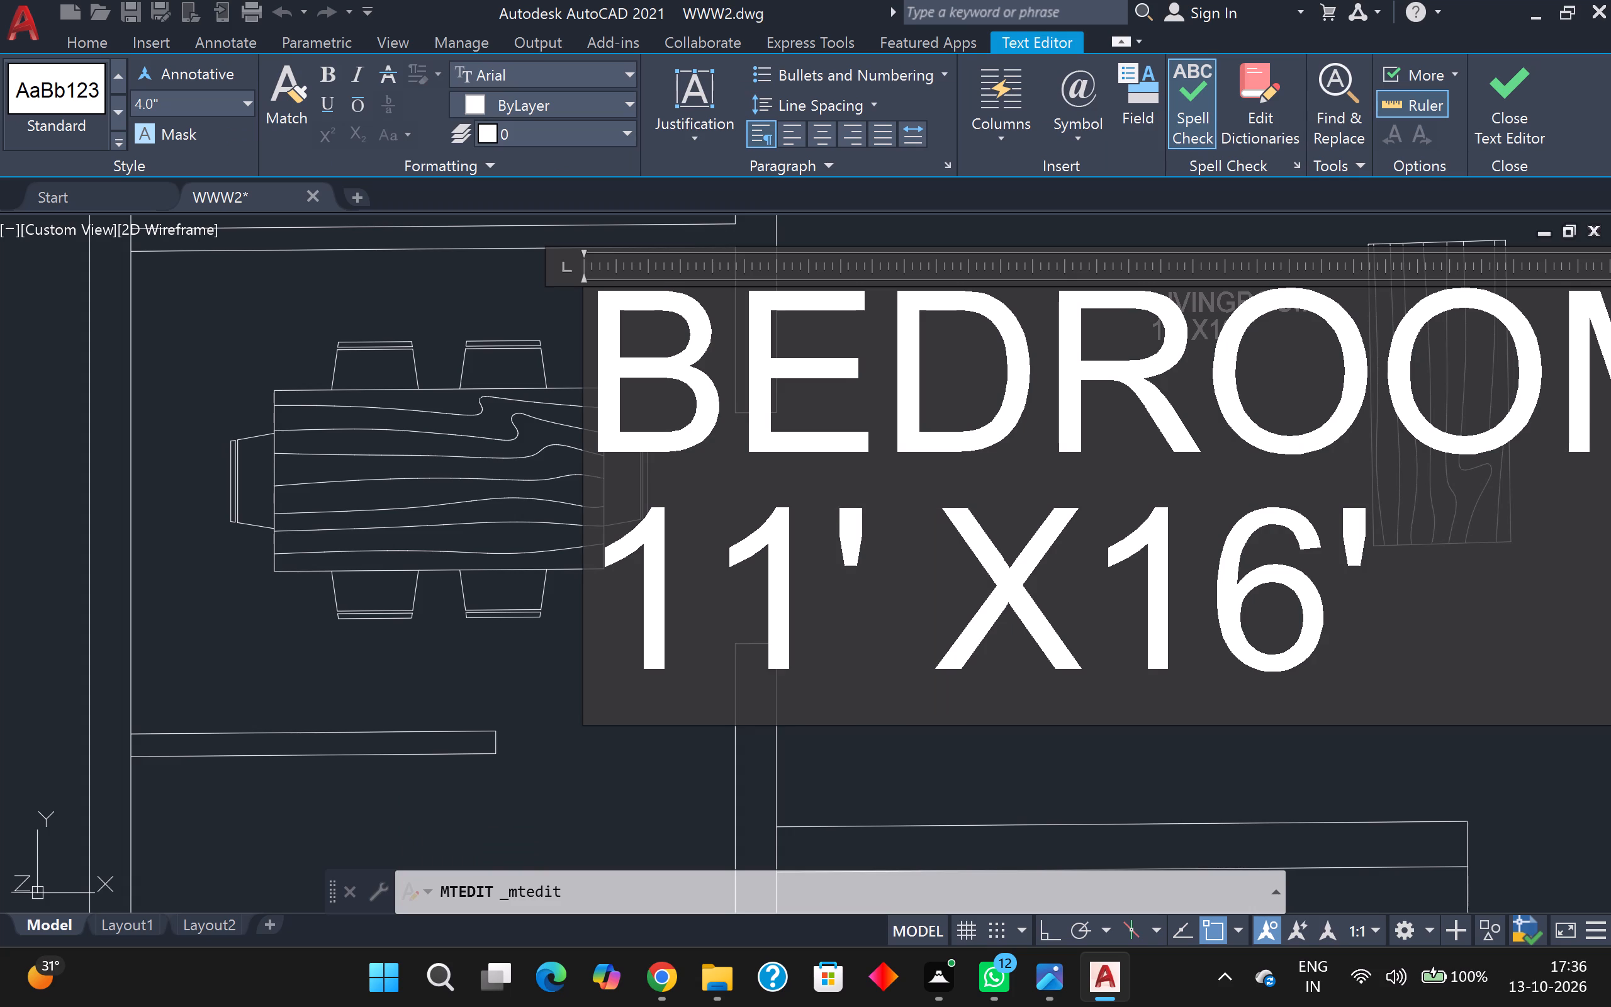
pyautogui.click(1327, 621)
pyautogui.press('BackSpace')
pyautogui.press('BackSpace')
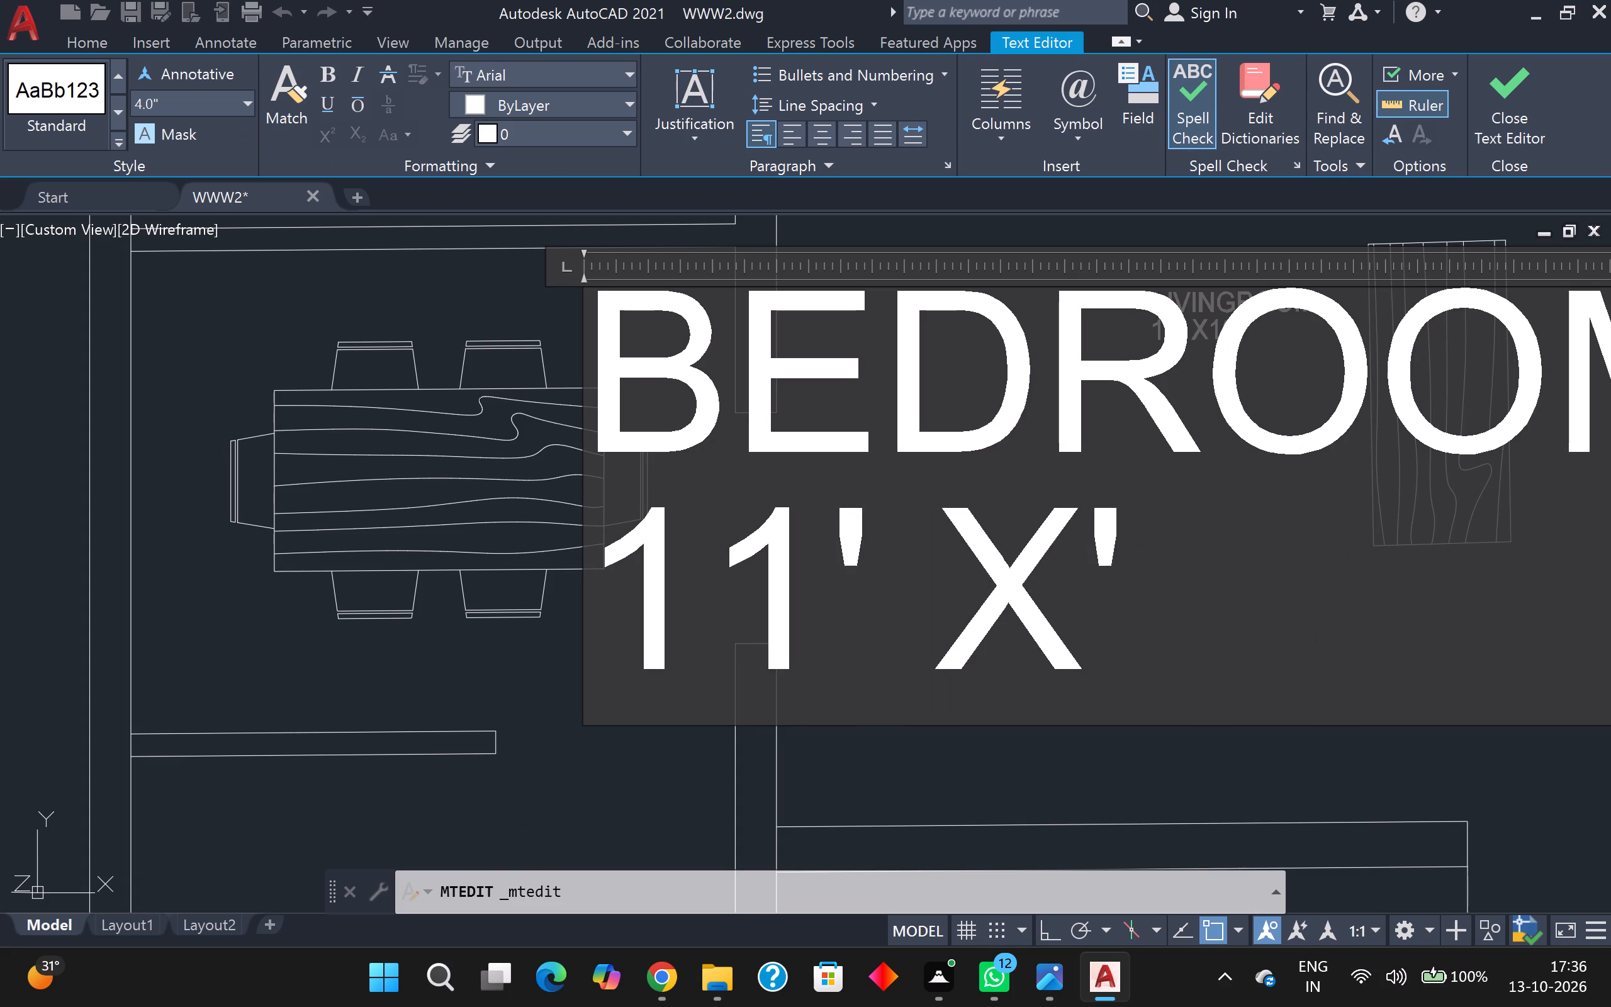
pyautogui.press('space')
pyautogui.press('8')
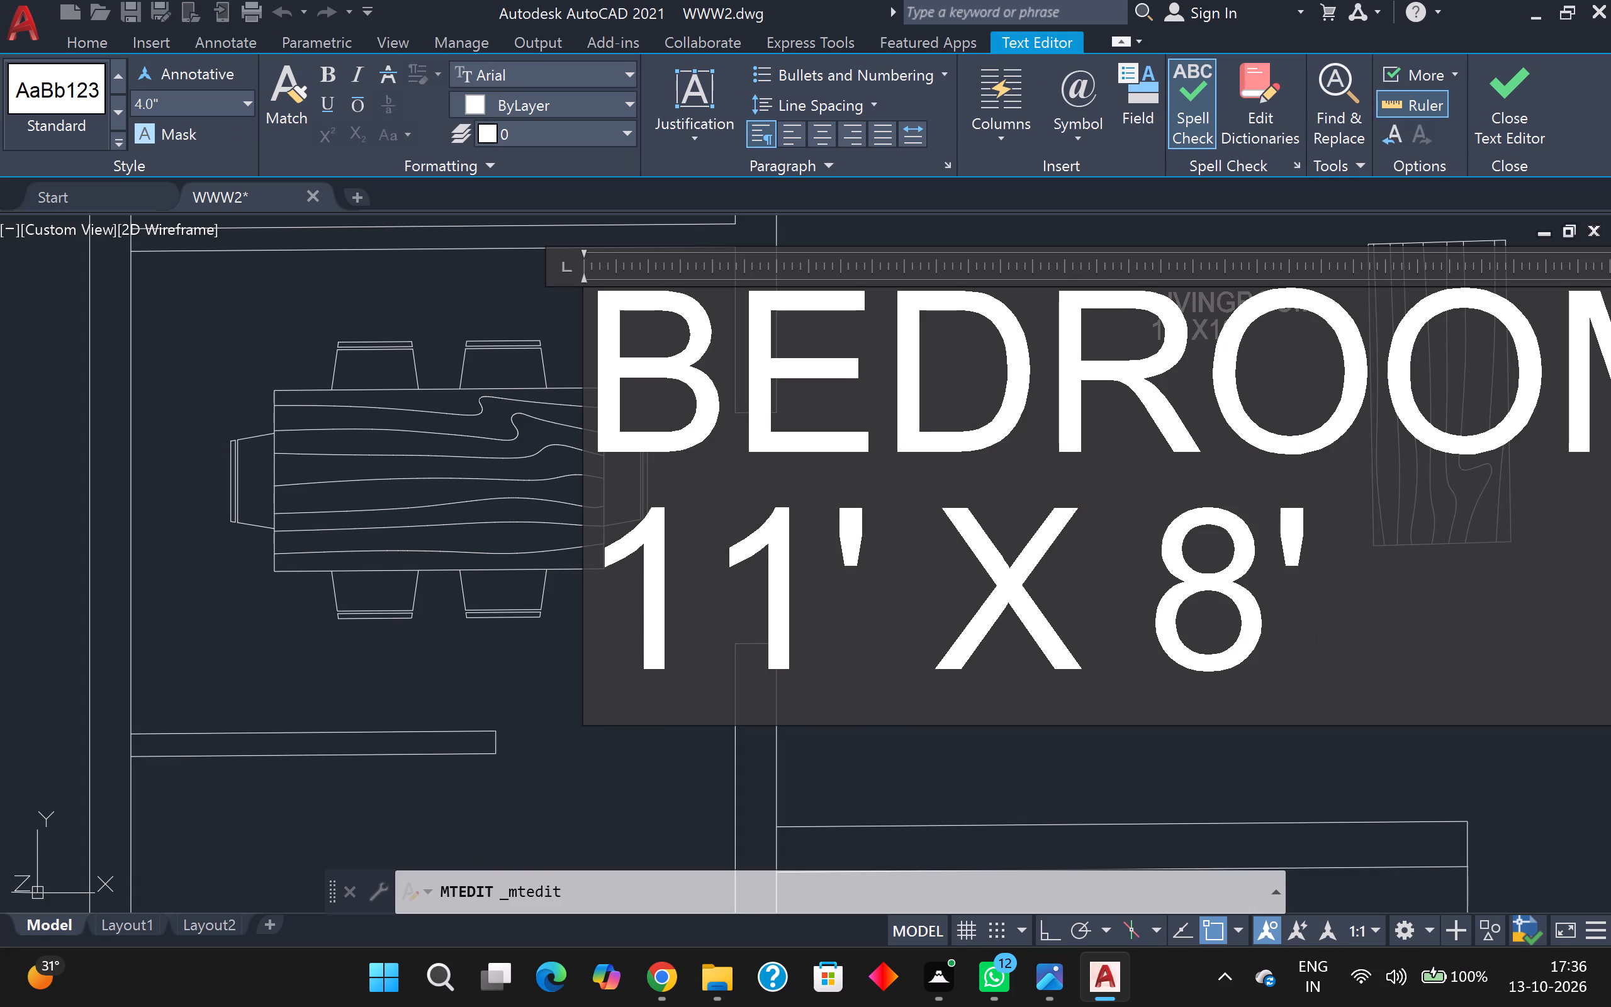
# Change the room name in the label beside the dining table to DININGROOM and finish editing the text.
pyautogui.scroll(-1, 1040, 417)
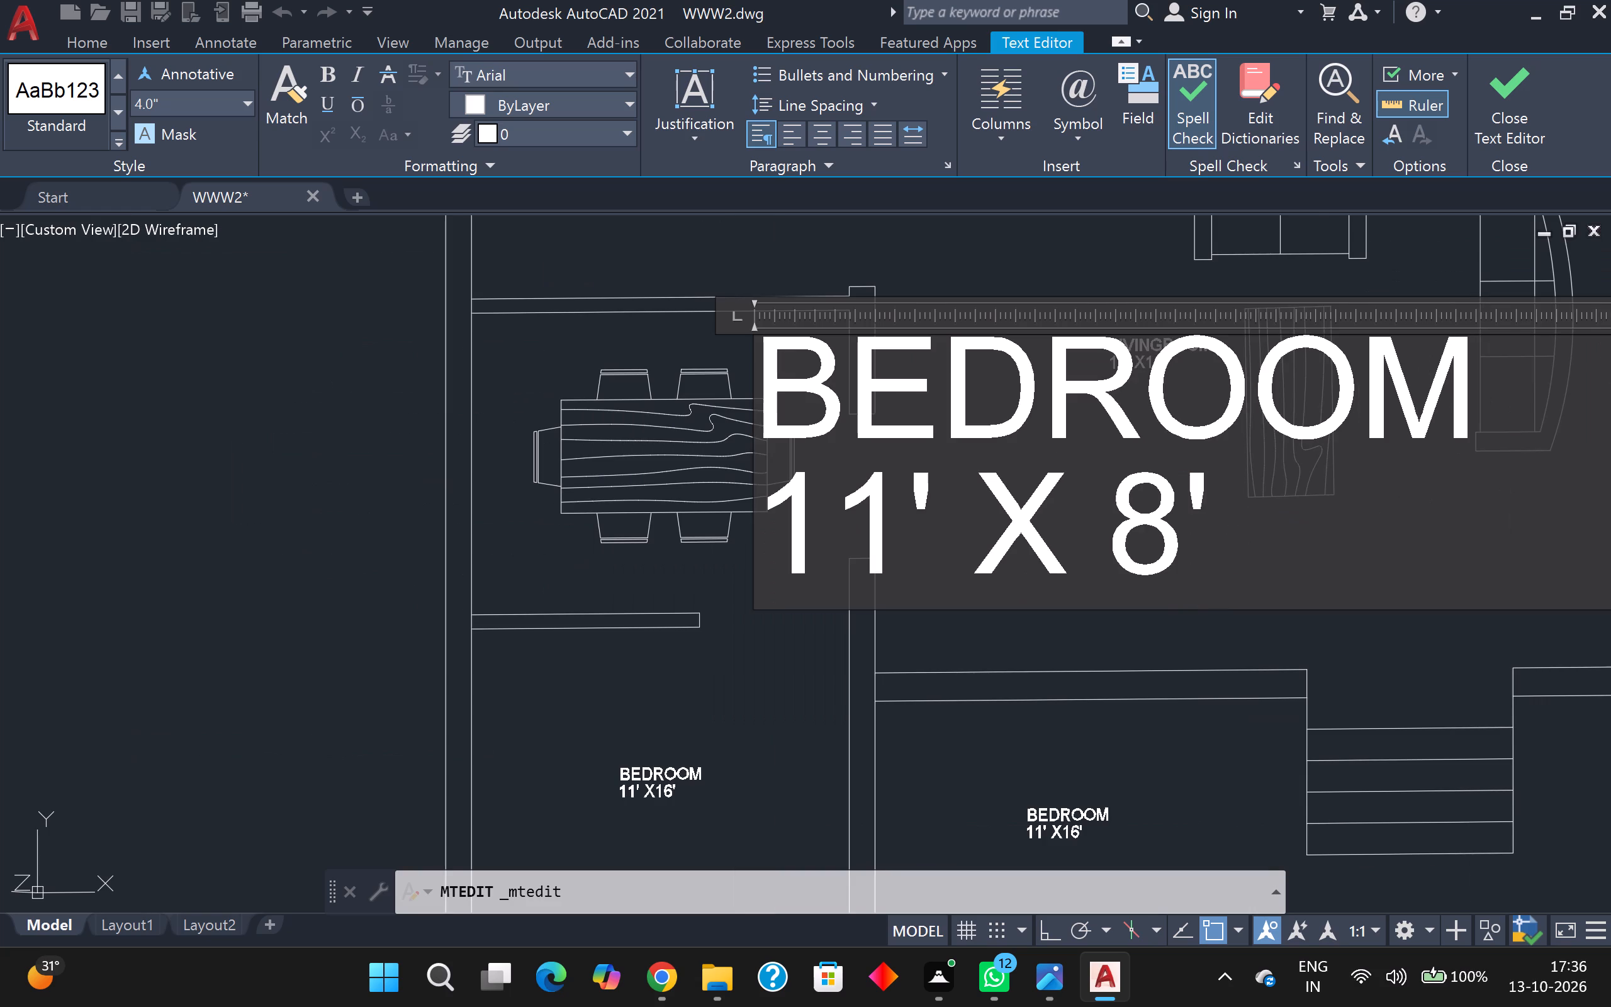
pyautogui.click(1040, 407)
pyautogui.press('BackSpace')
pyautogui.press('BackSpace')
pyautogui.press('BackSpace')
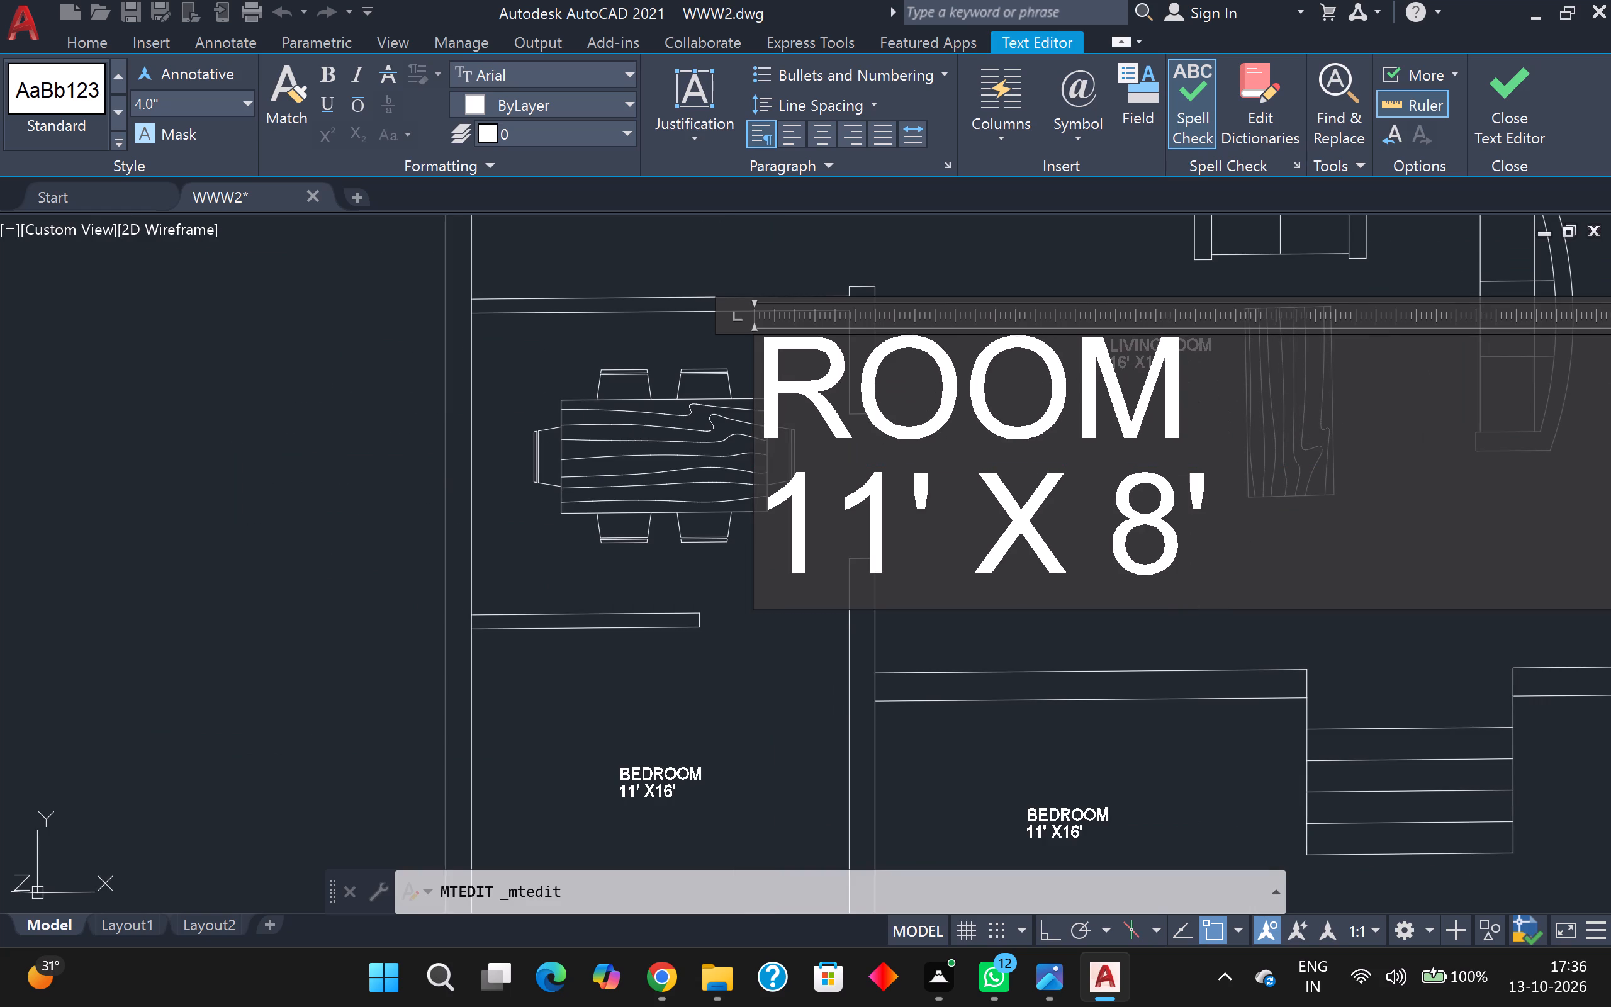
pyautogui.press('space')
pyautogui.write('DINING')
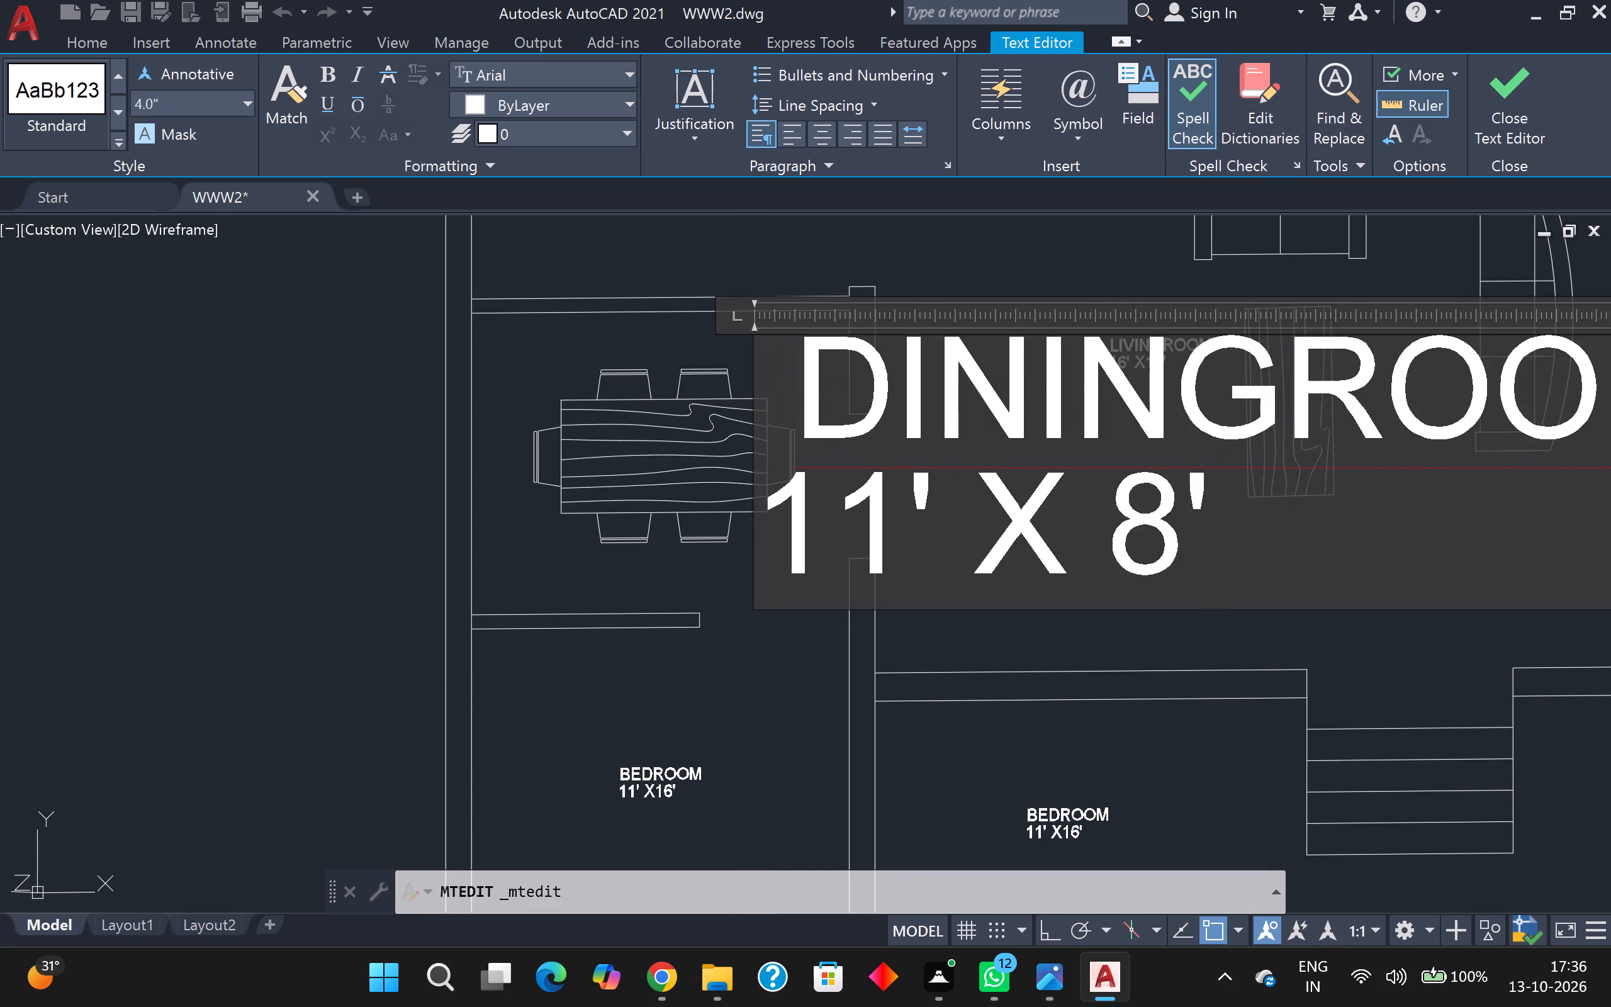
pyautogui.click(287, 353)
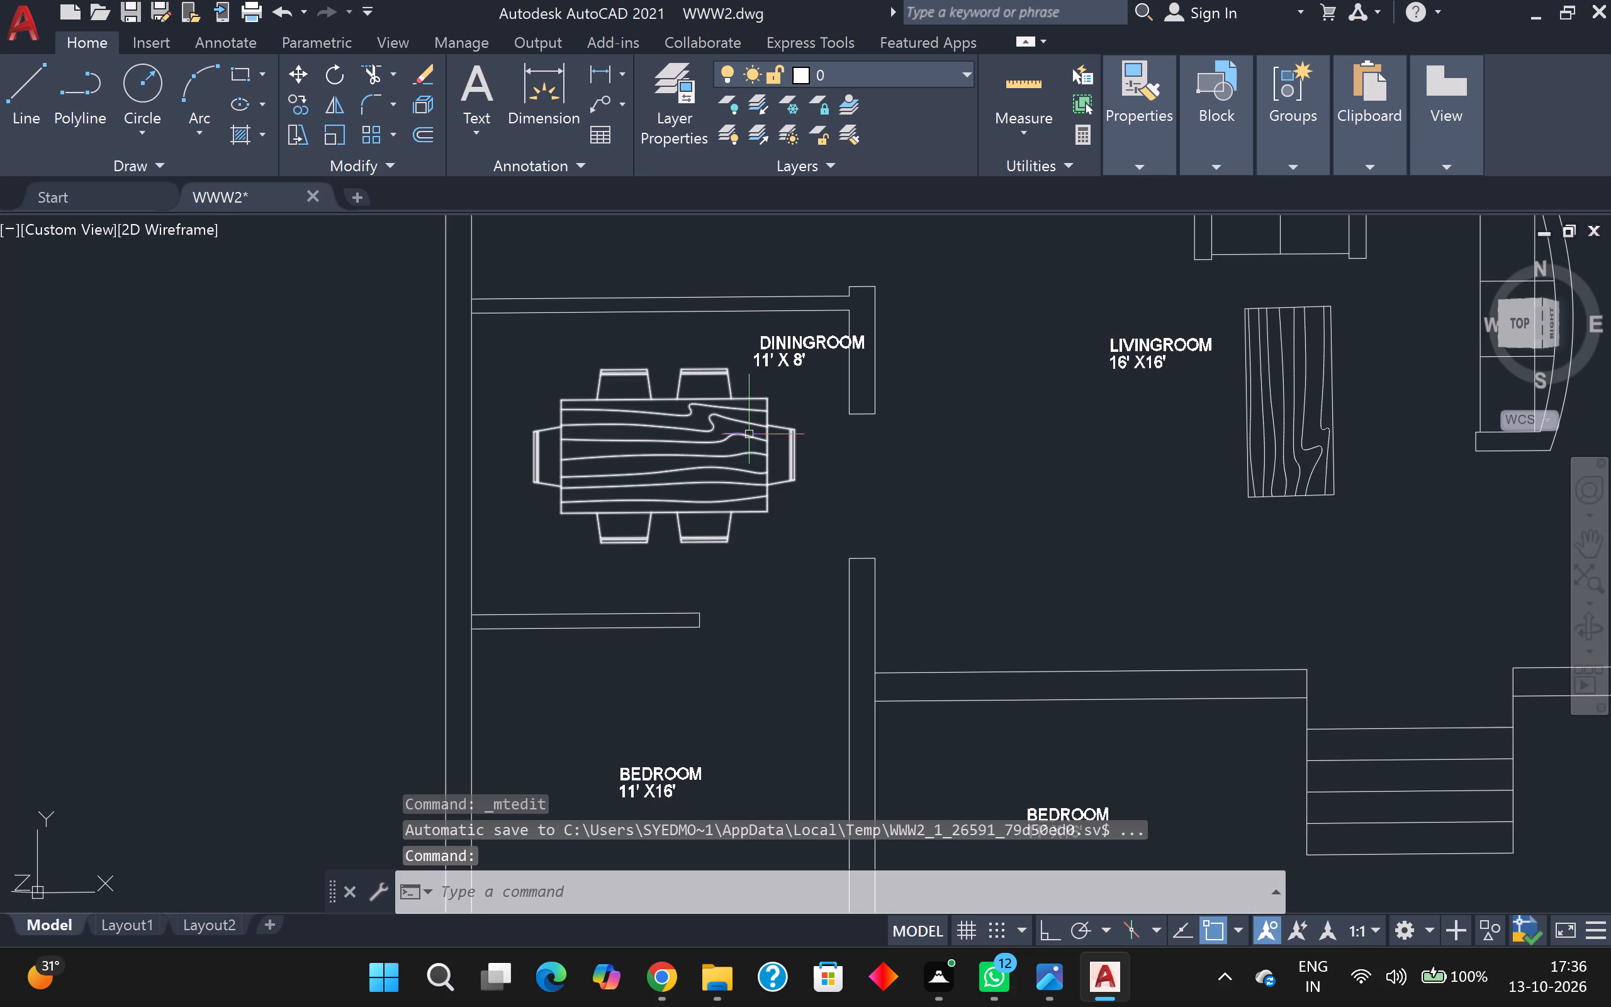
# Move the DININGROOM label slightly left, away from the partition wall and above the dining table.
pyautogui.click(807, 335)
pyautogui.press('m')
pyautogui.press('Return')
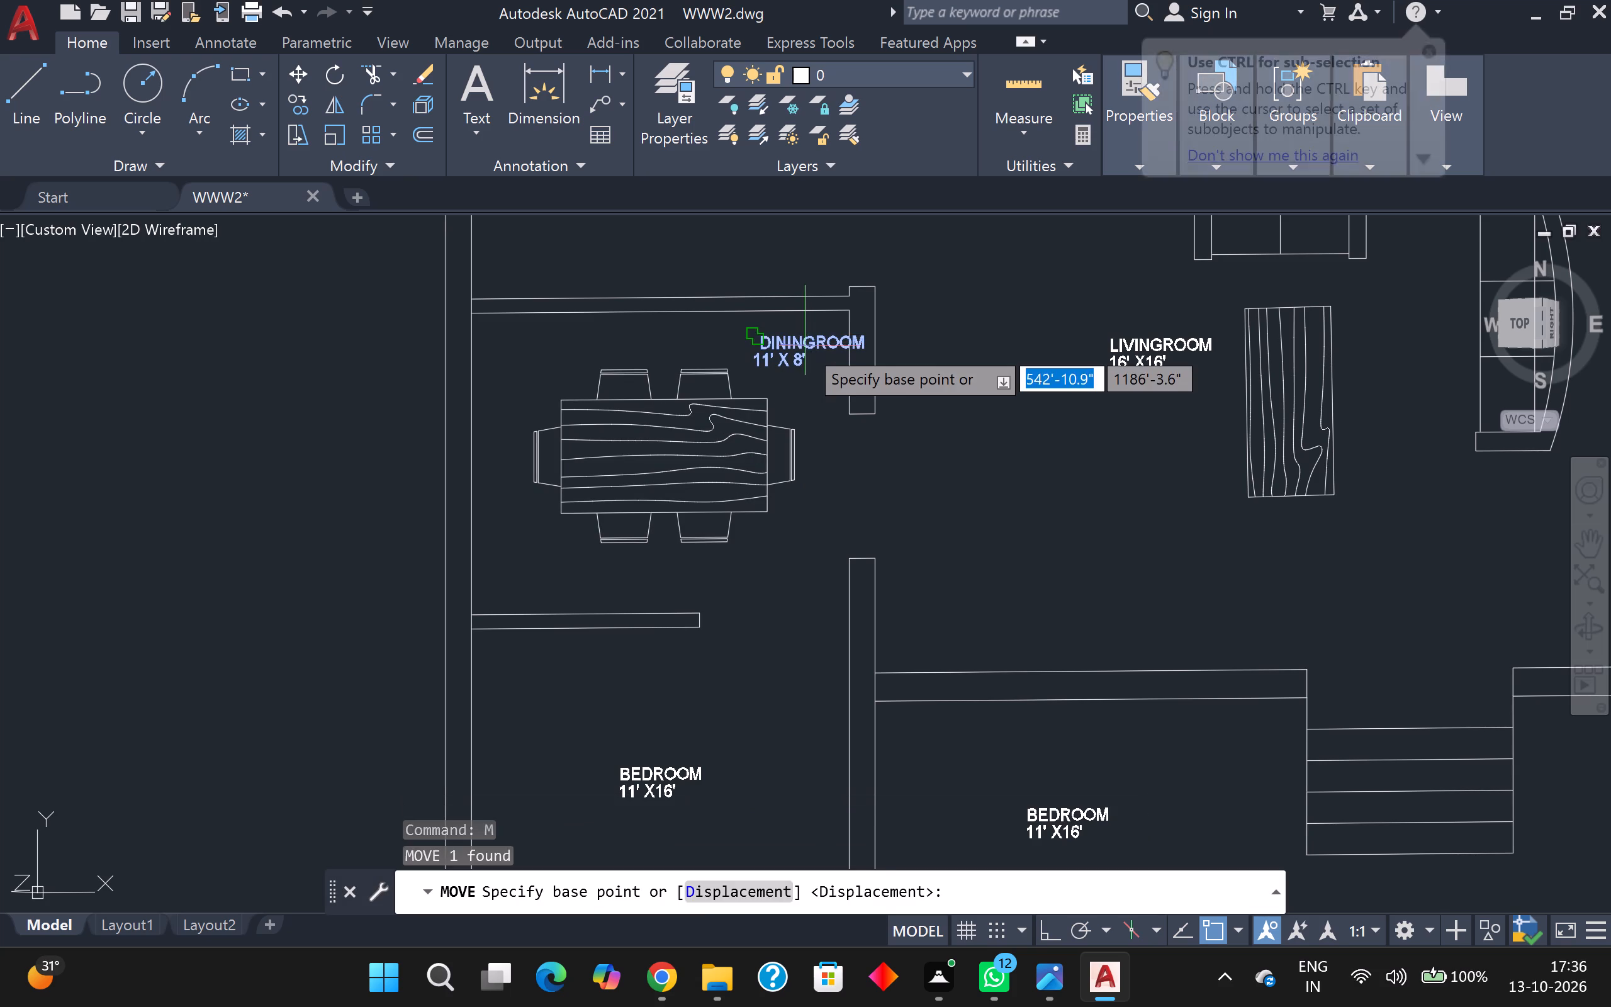
pyautogui.click(805, 346)
pyautogui.click(725, 333)
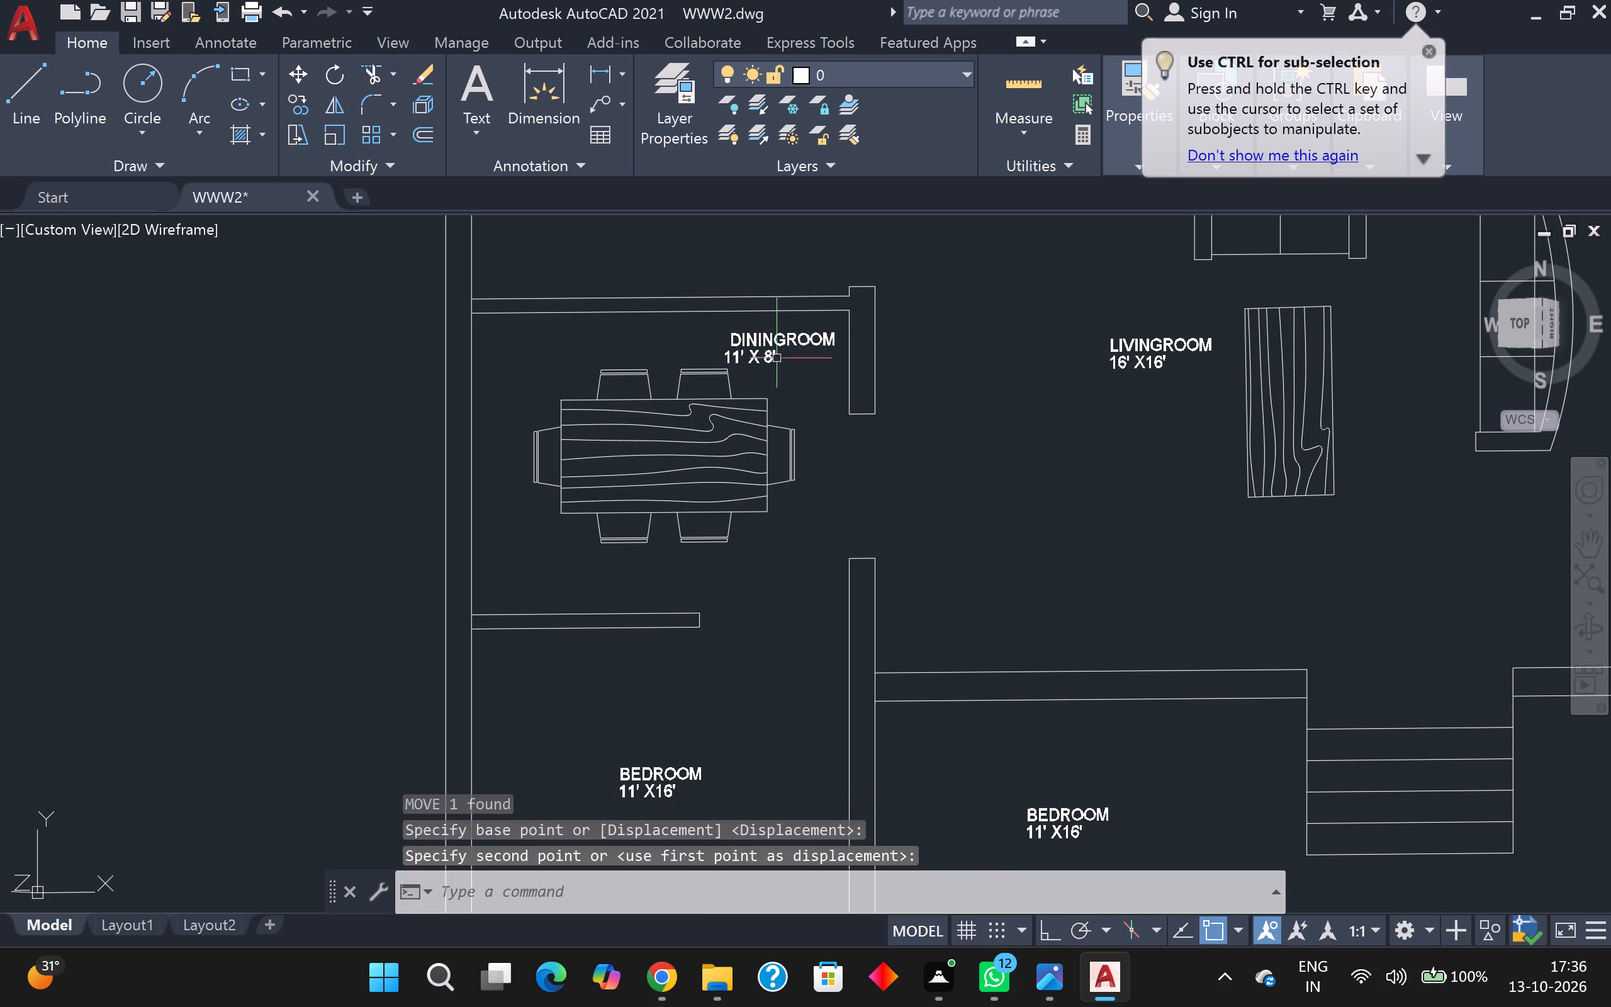
# Change the room name in the BEDROOM label of the room below the dining area to KITCHENROOM.
pyautogui.moveTo(951, 456); pyautogui.dragTo(951, 227, button='middle')
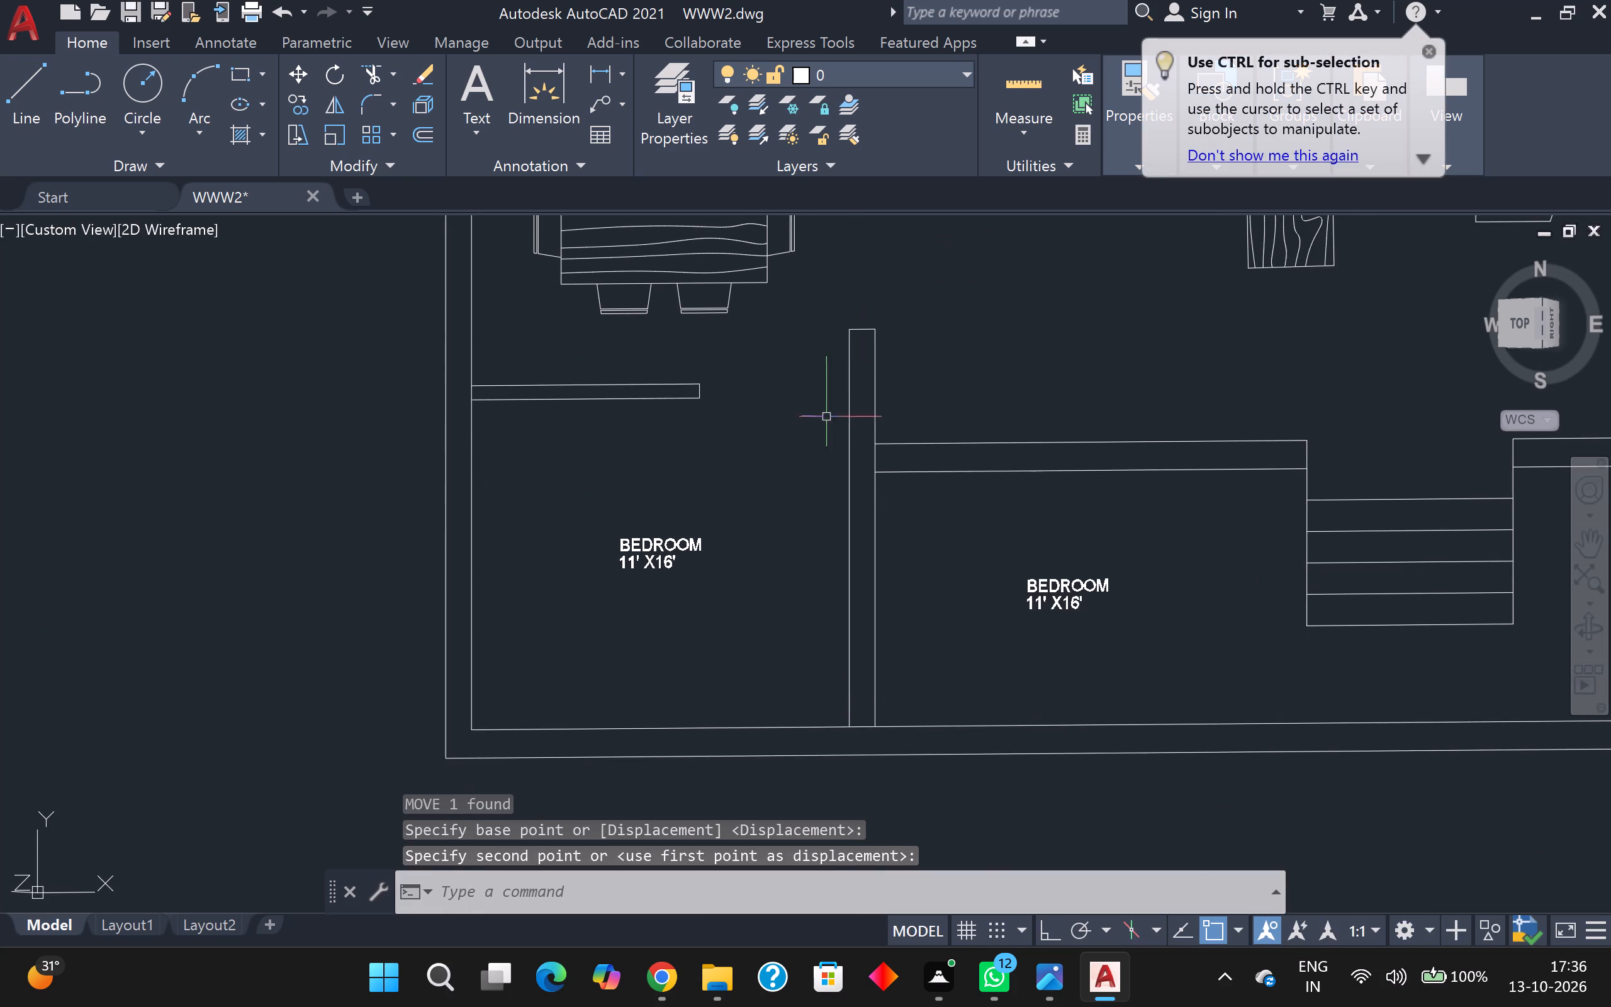
pyautogui.doubleClick(643, 553)
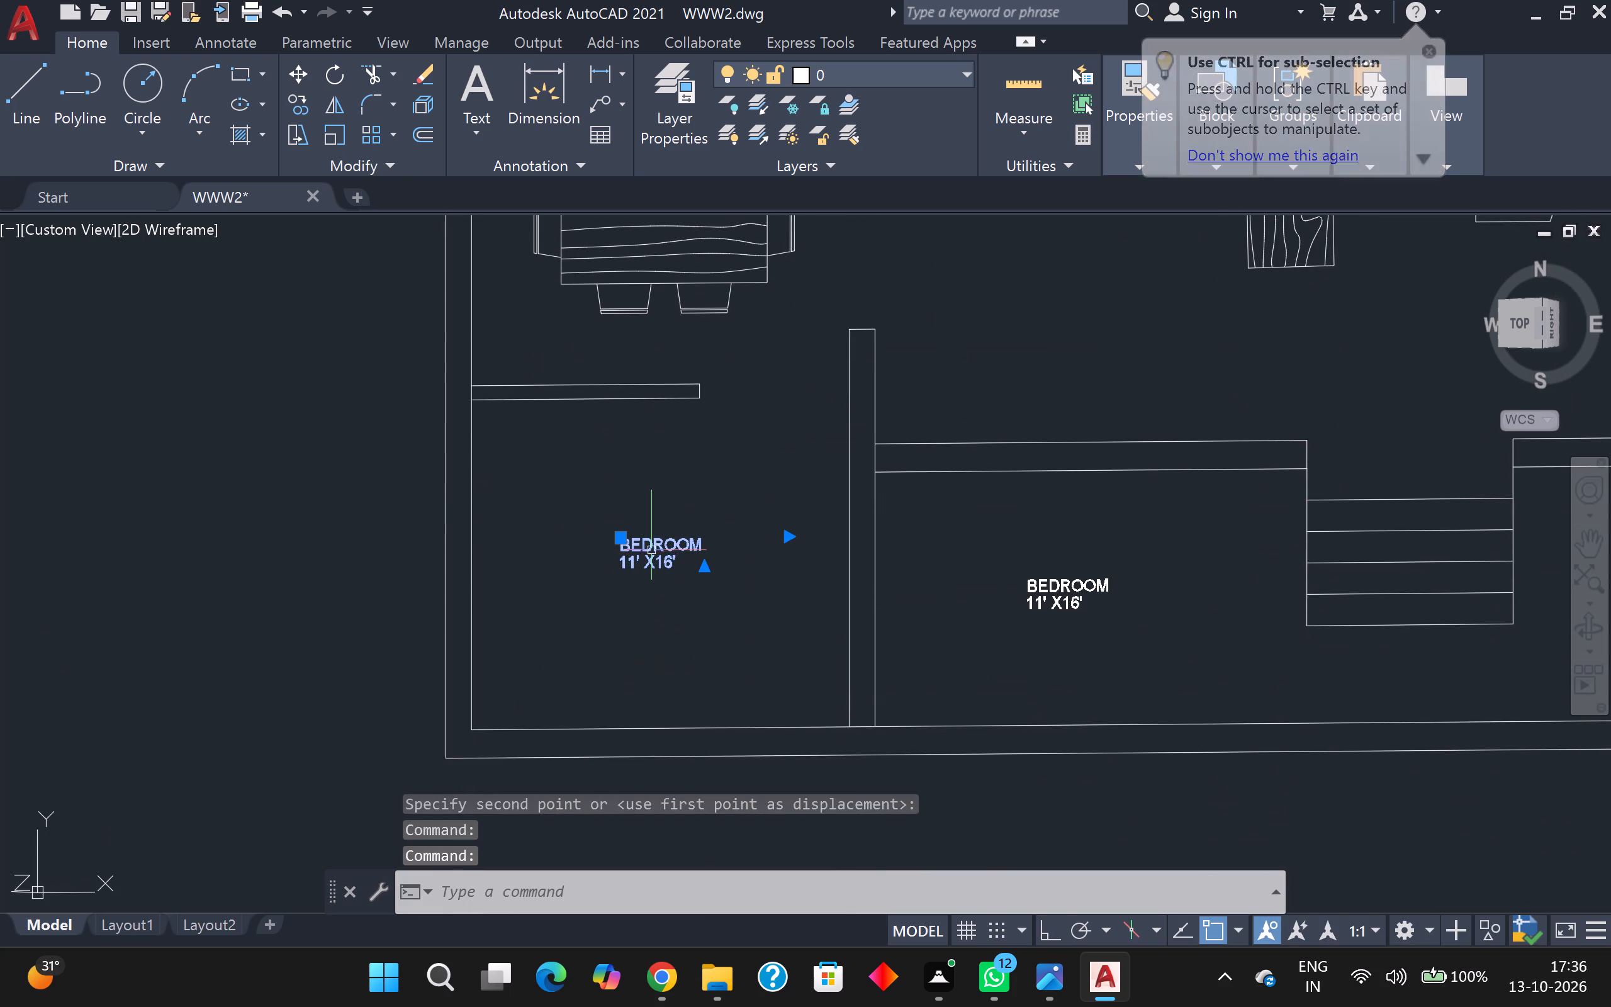
pyautogui.moveTo(652, 550); pyautogui.dragTo(660, 548)
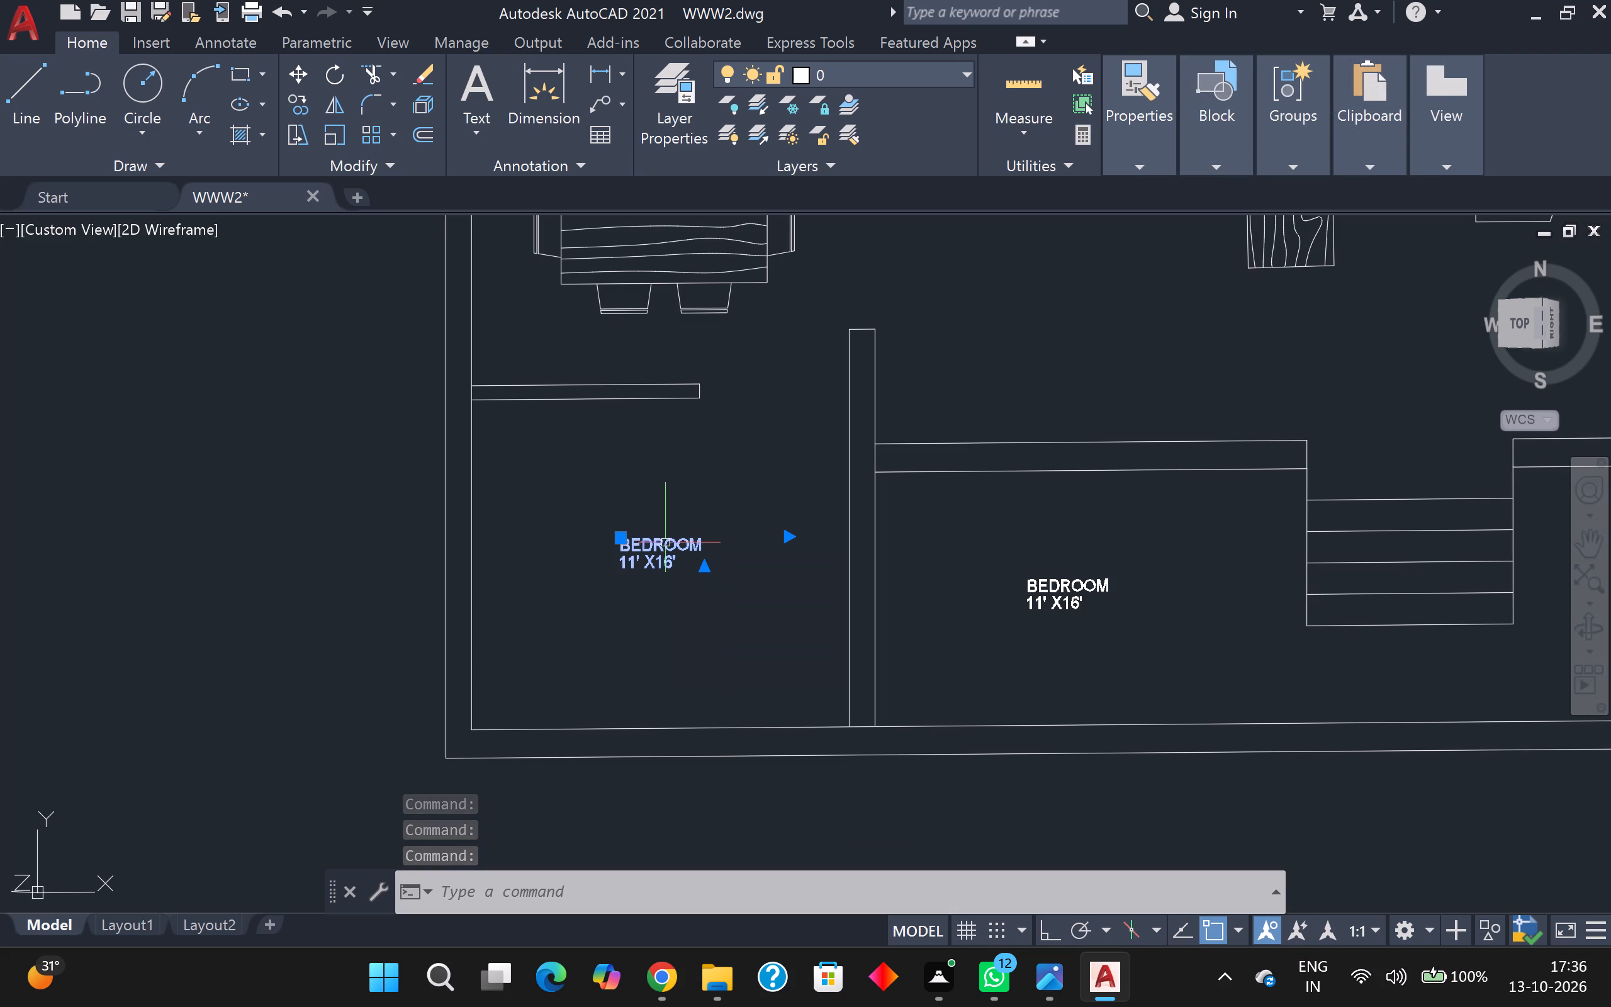
pyautogui.click(670, 554)
pyautogui.moveTo(677, 550); pyautogui.dragTo(692, 547)
pyautogui.doubleClick(671, 550)
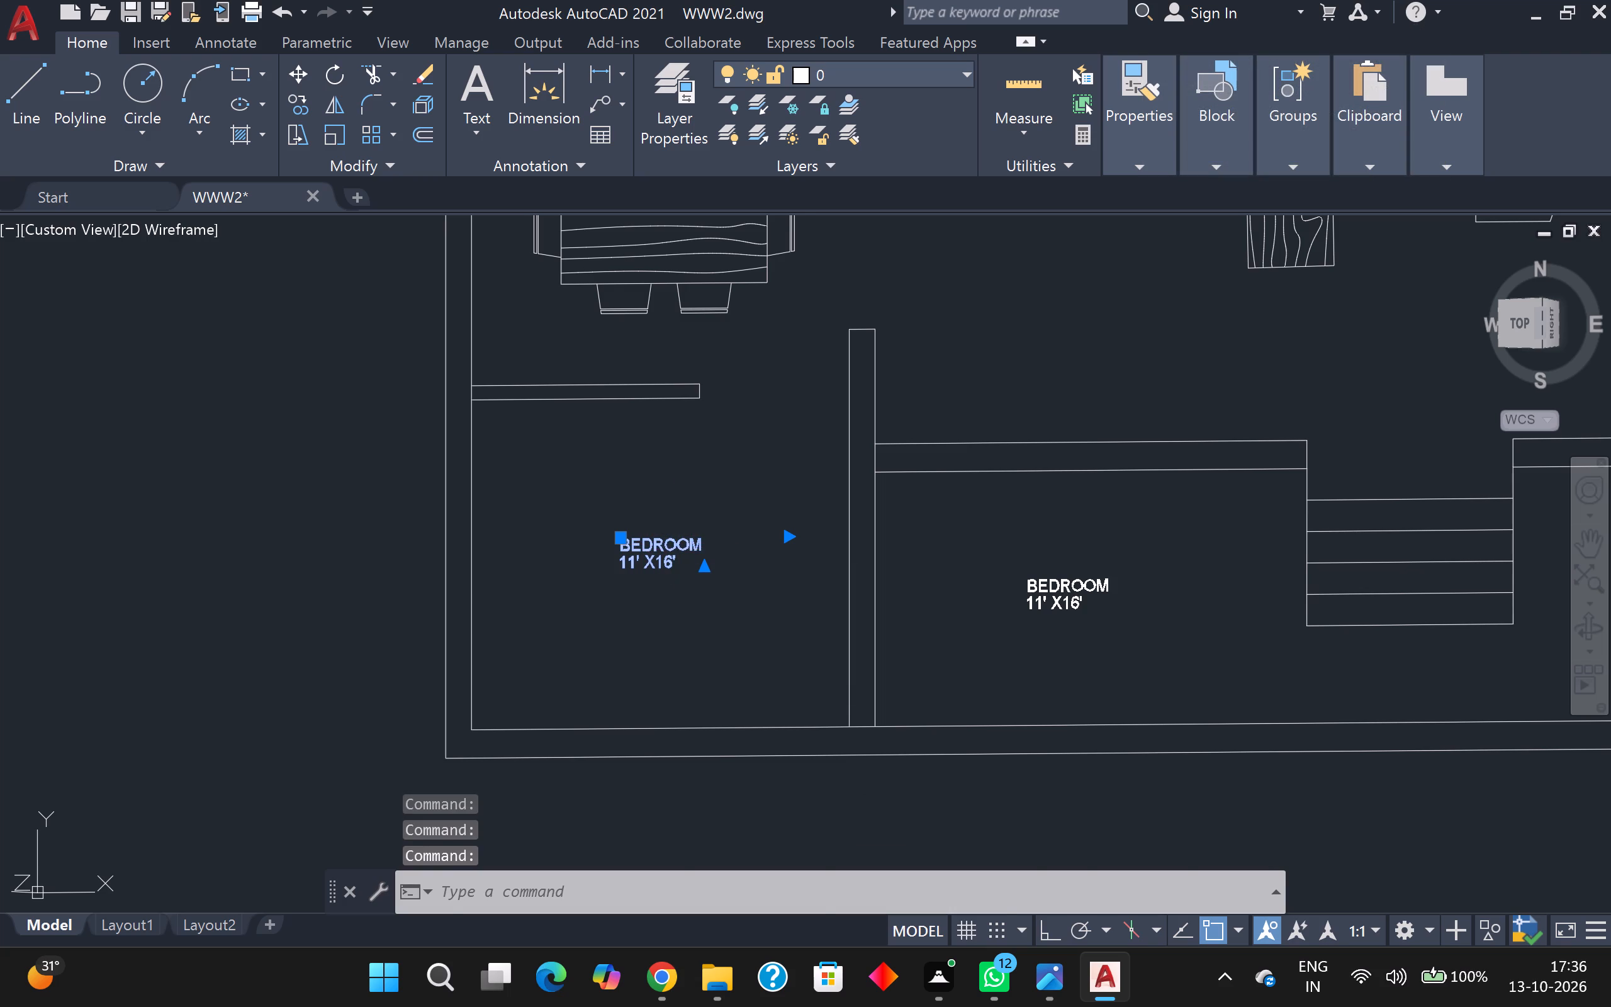
pyautogui.scroll(-2, 927, 573)
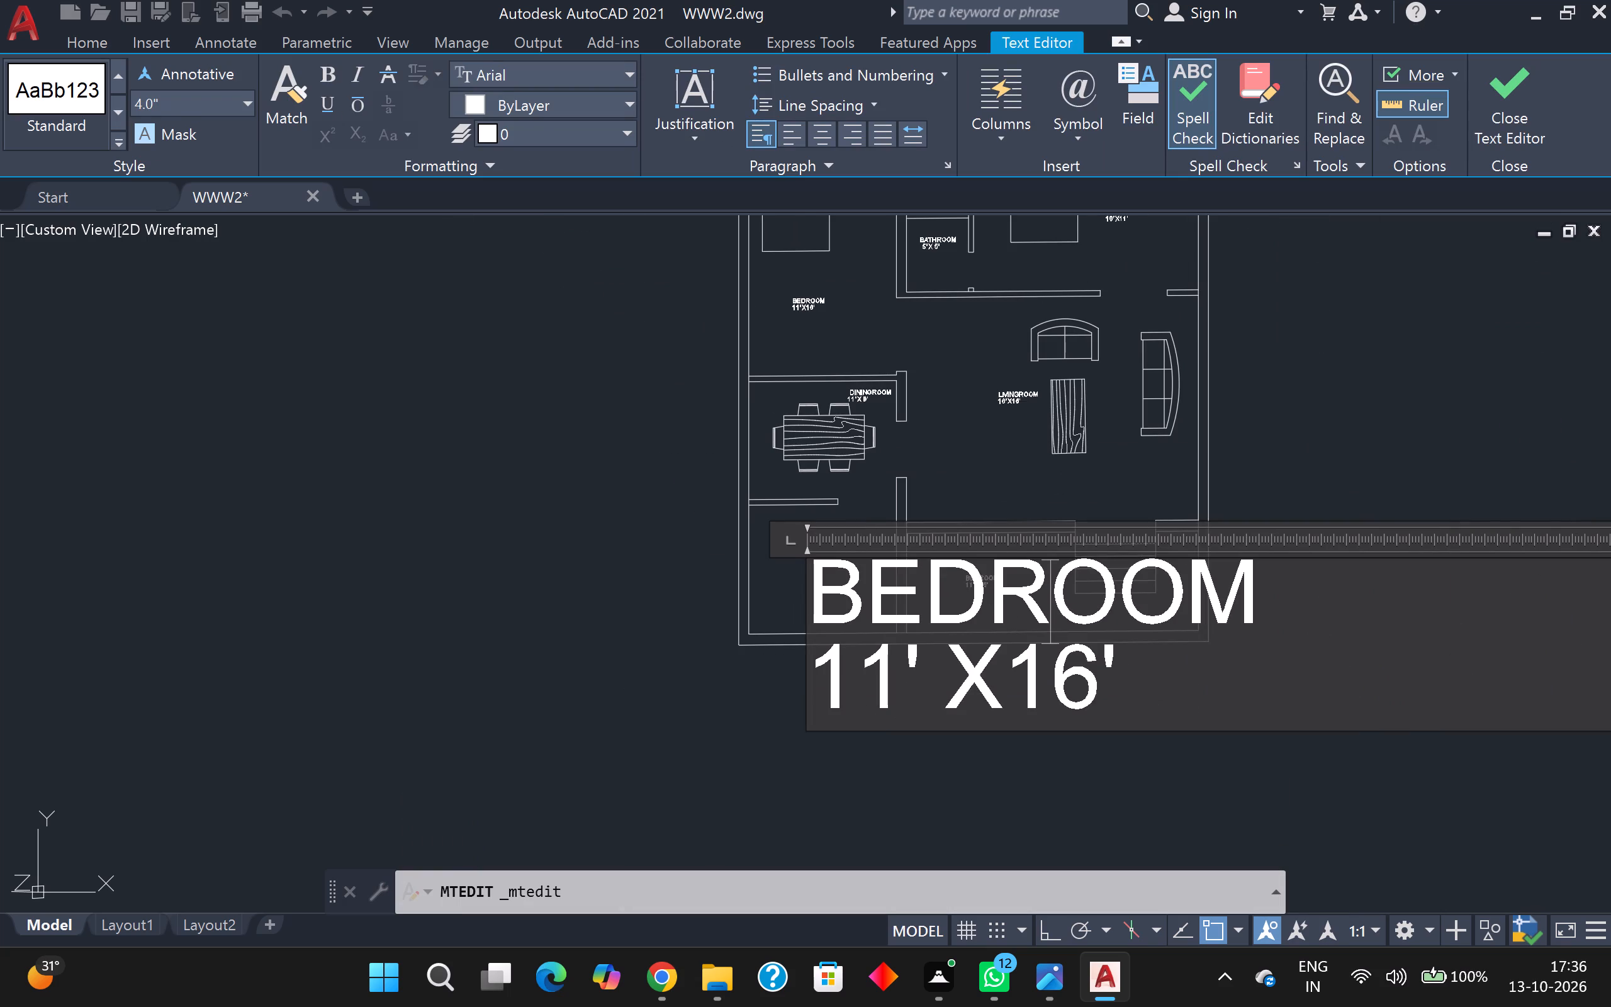
pyautogui.click(977, 595)
pyautogui.press('BackSpace')
pyautogui.press('BackSpace')
pyautogui.press('BackSpace')
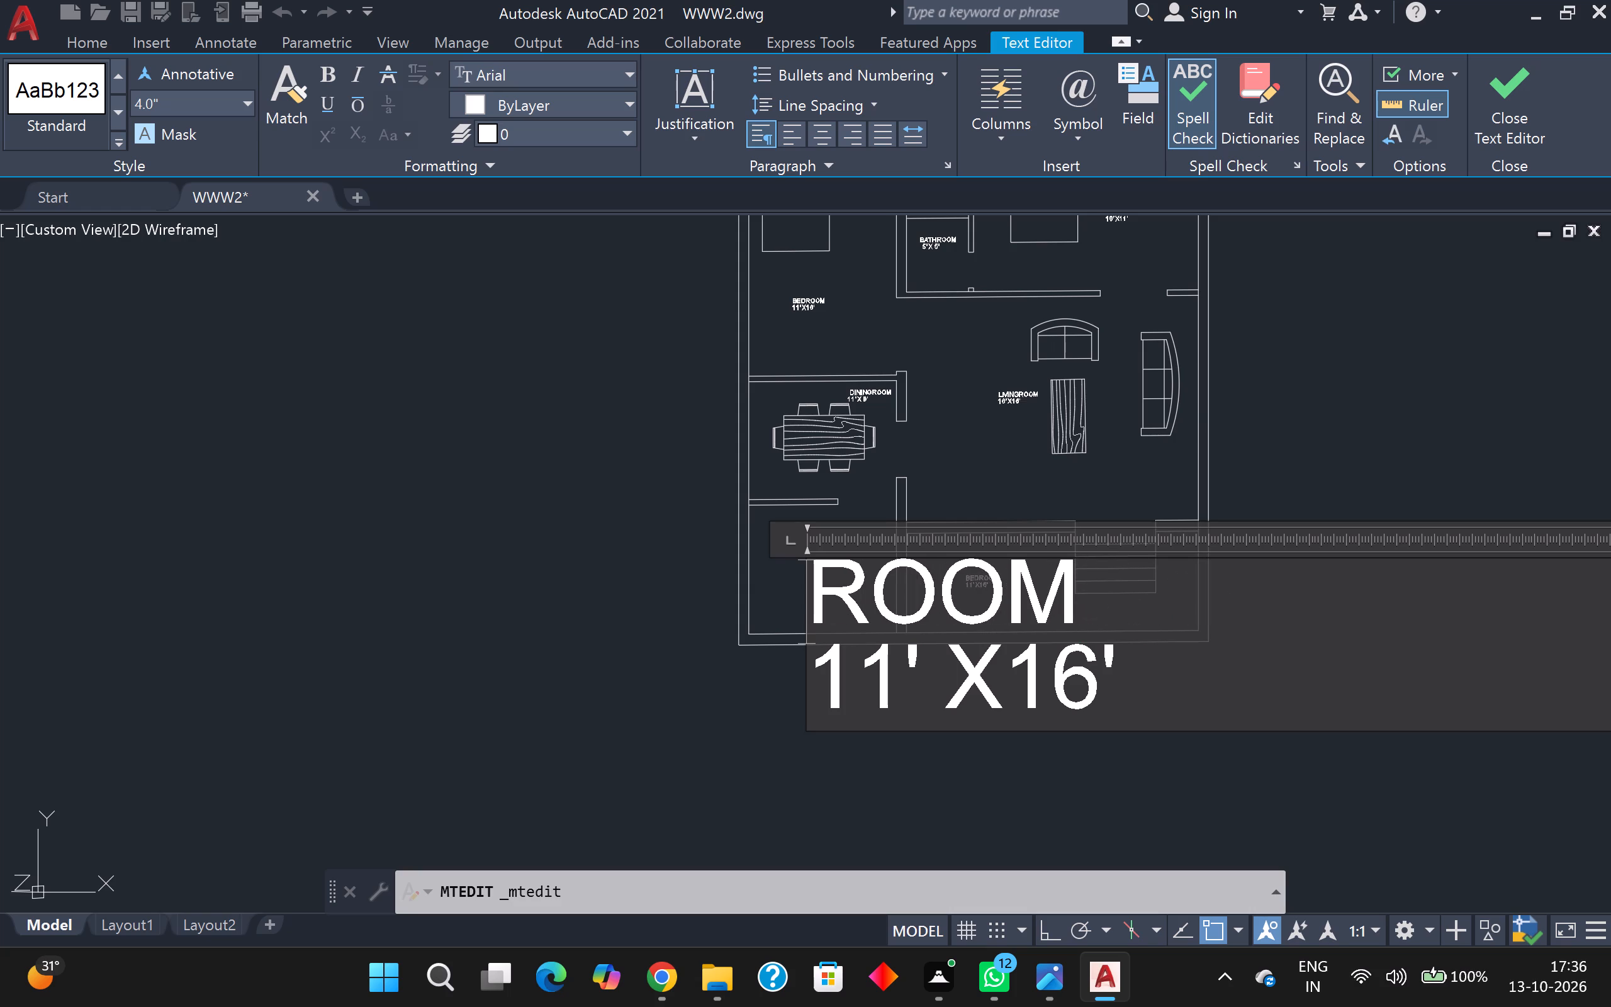
pyautogui.press('space')
pyautogui.write('KI')
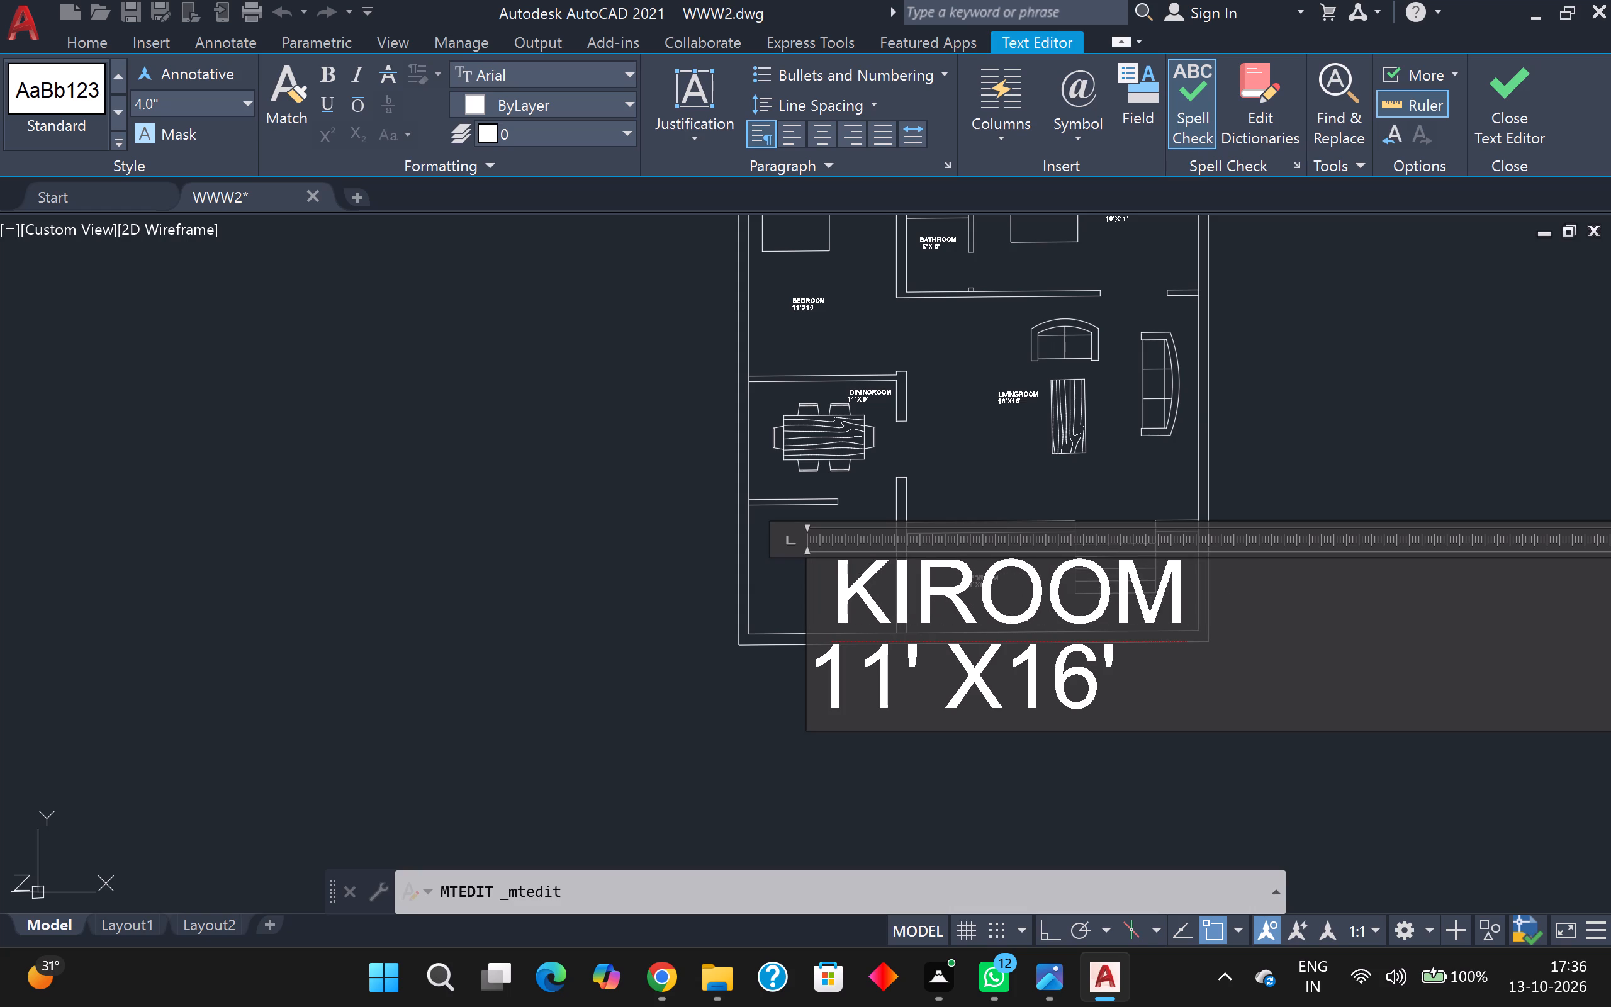
pyautogui.write('TCHEN')
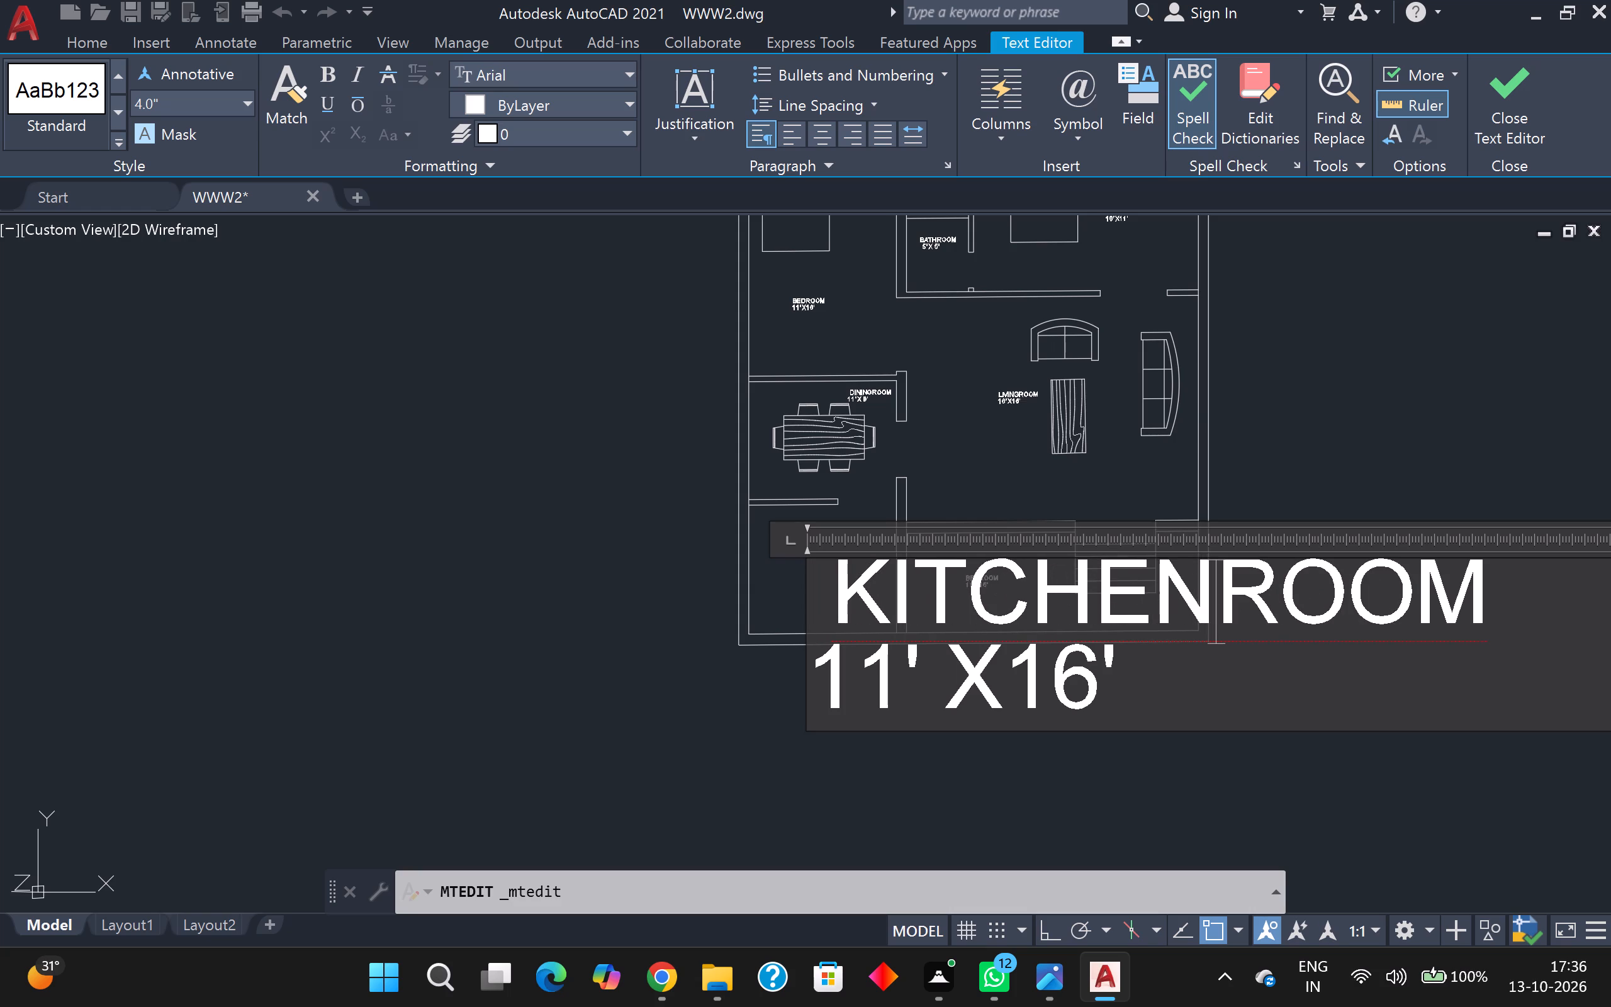
# Set the room size in the KITCHENROOM label to 11' X 8' and finish editing the text.
pyautogui.click(1104, 709)
pyautogui.press('BackSpace')
pyautogui.press('BackSpace')
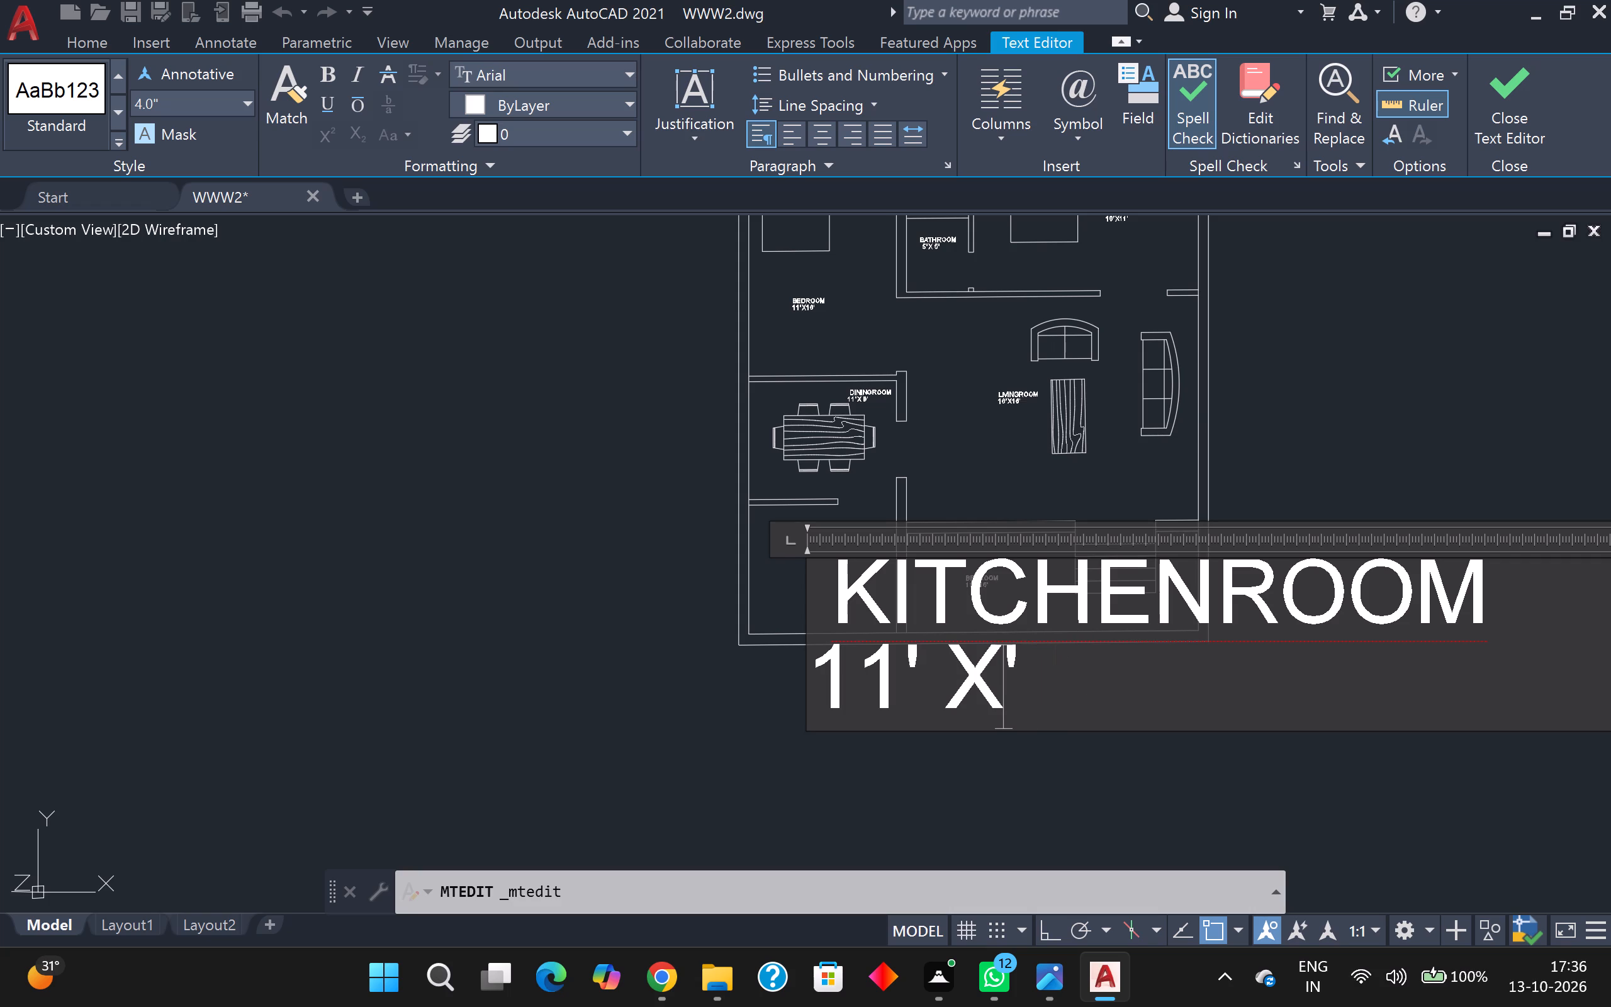
pyautogui.press('space')
pyautogui.press('8')
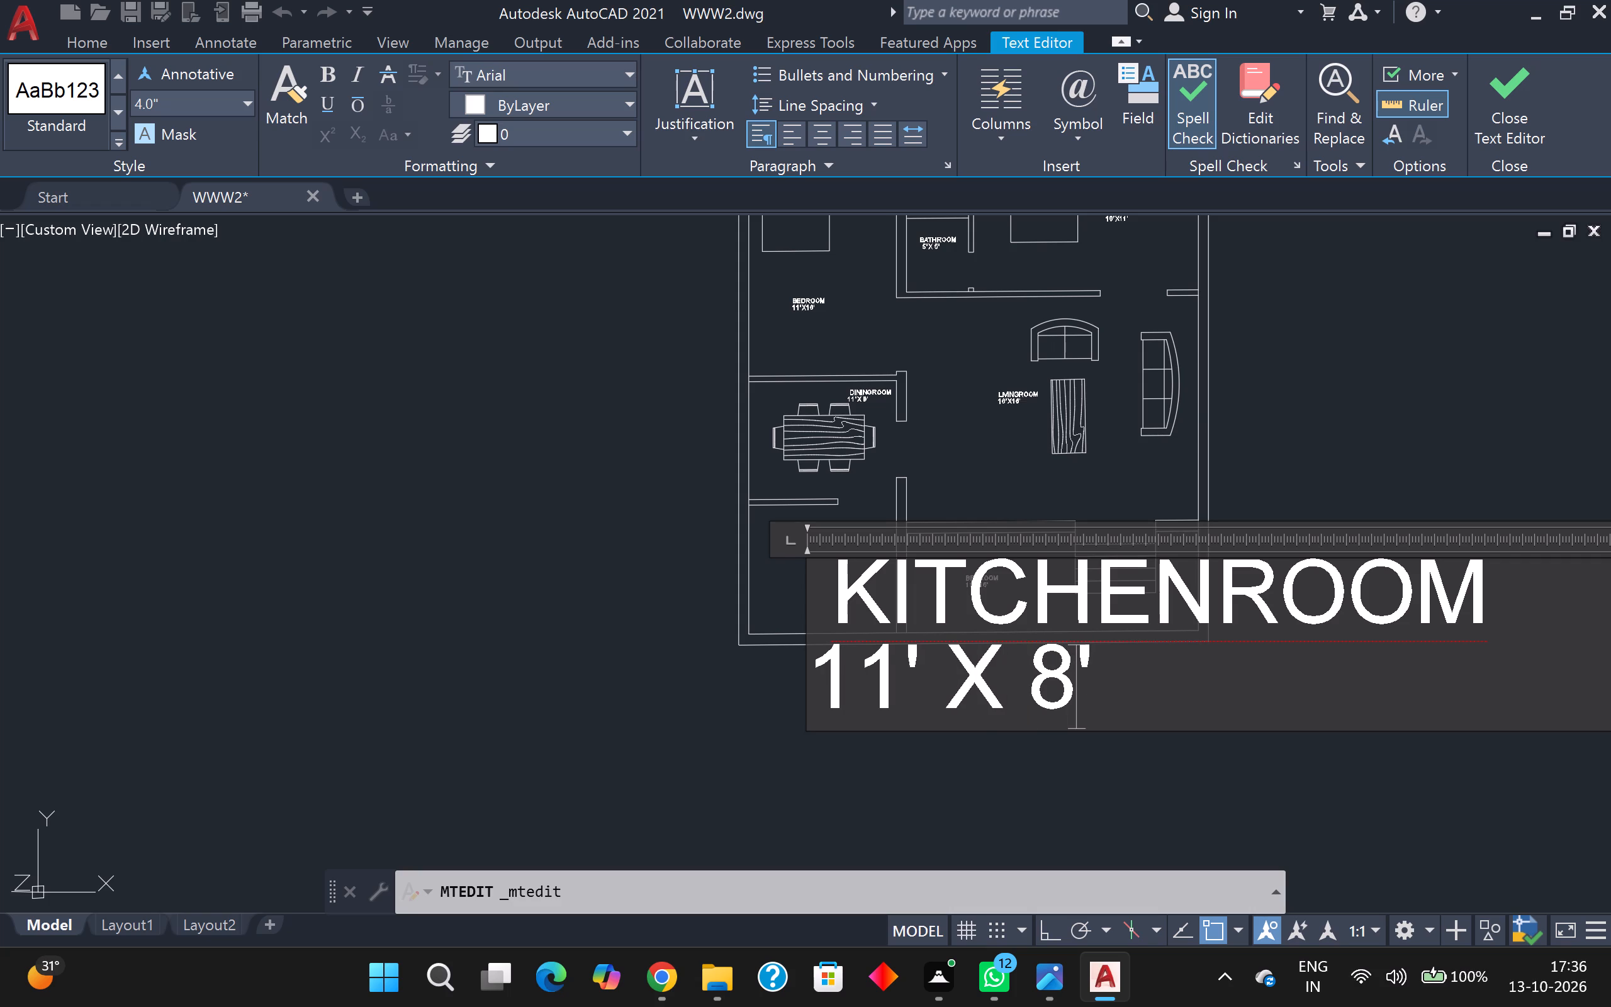
pyautogui.click(503, 583)
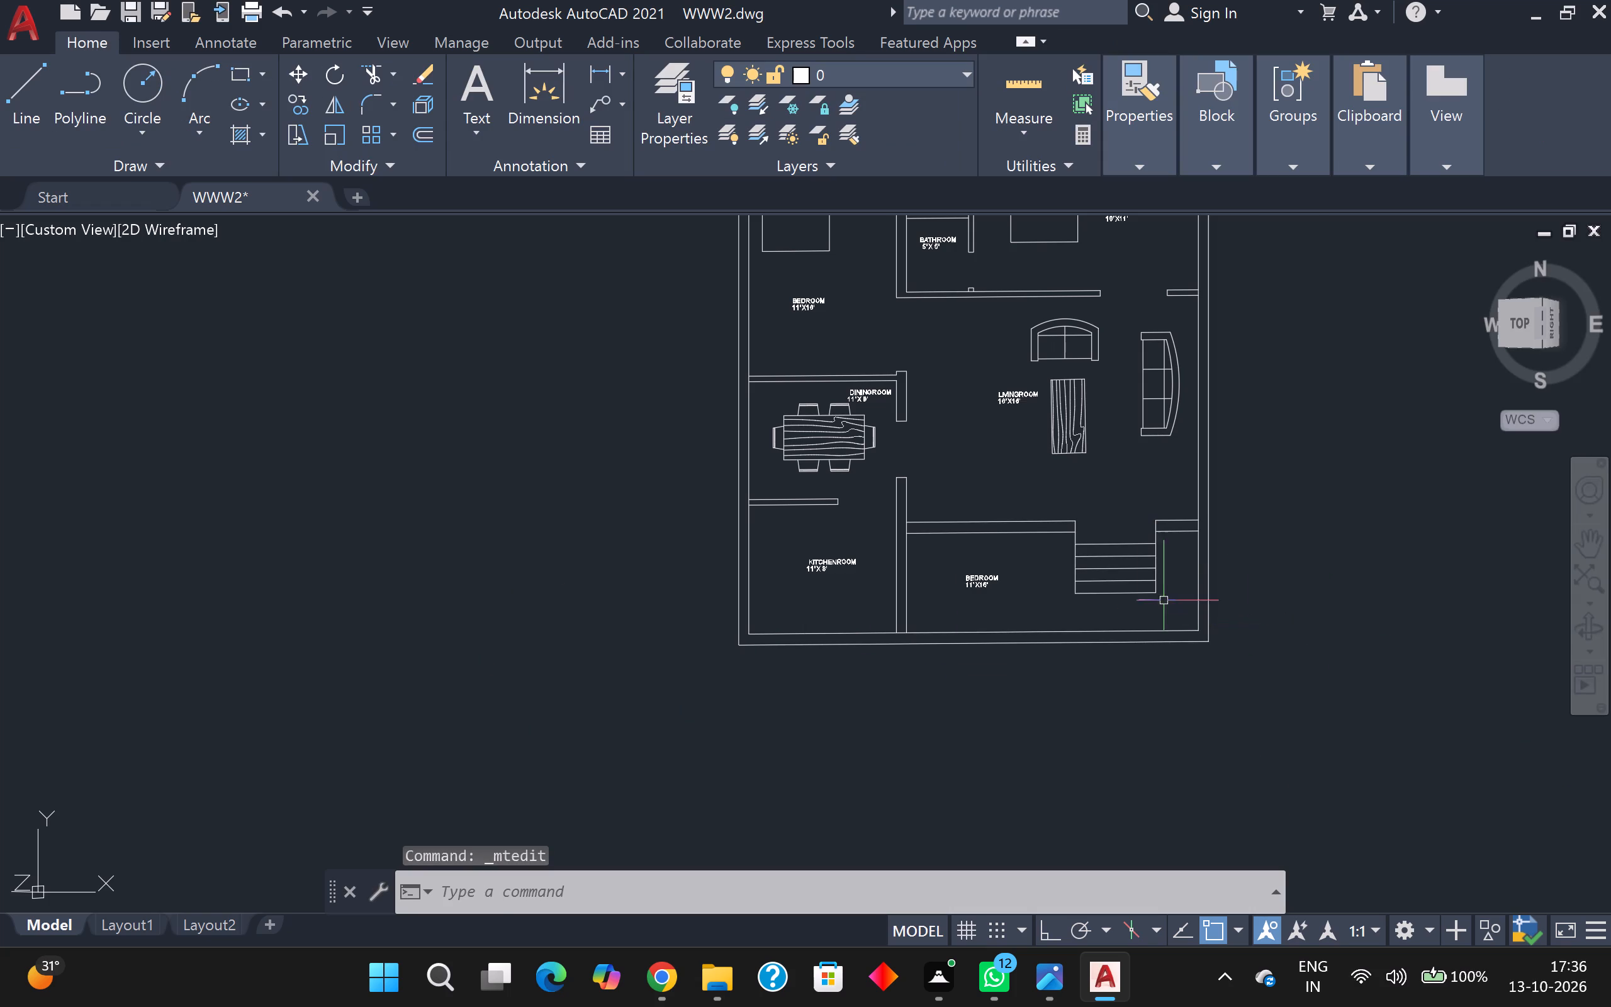
# Change the room name in the BEDROOM label beside the entrance steps to PORTICO.
pyautogui.scroll(1, 1023, 610)
pyautogui.doubleClick(949, 570)
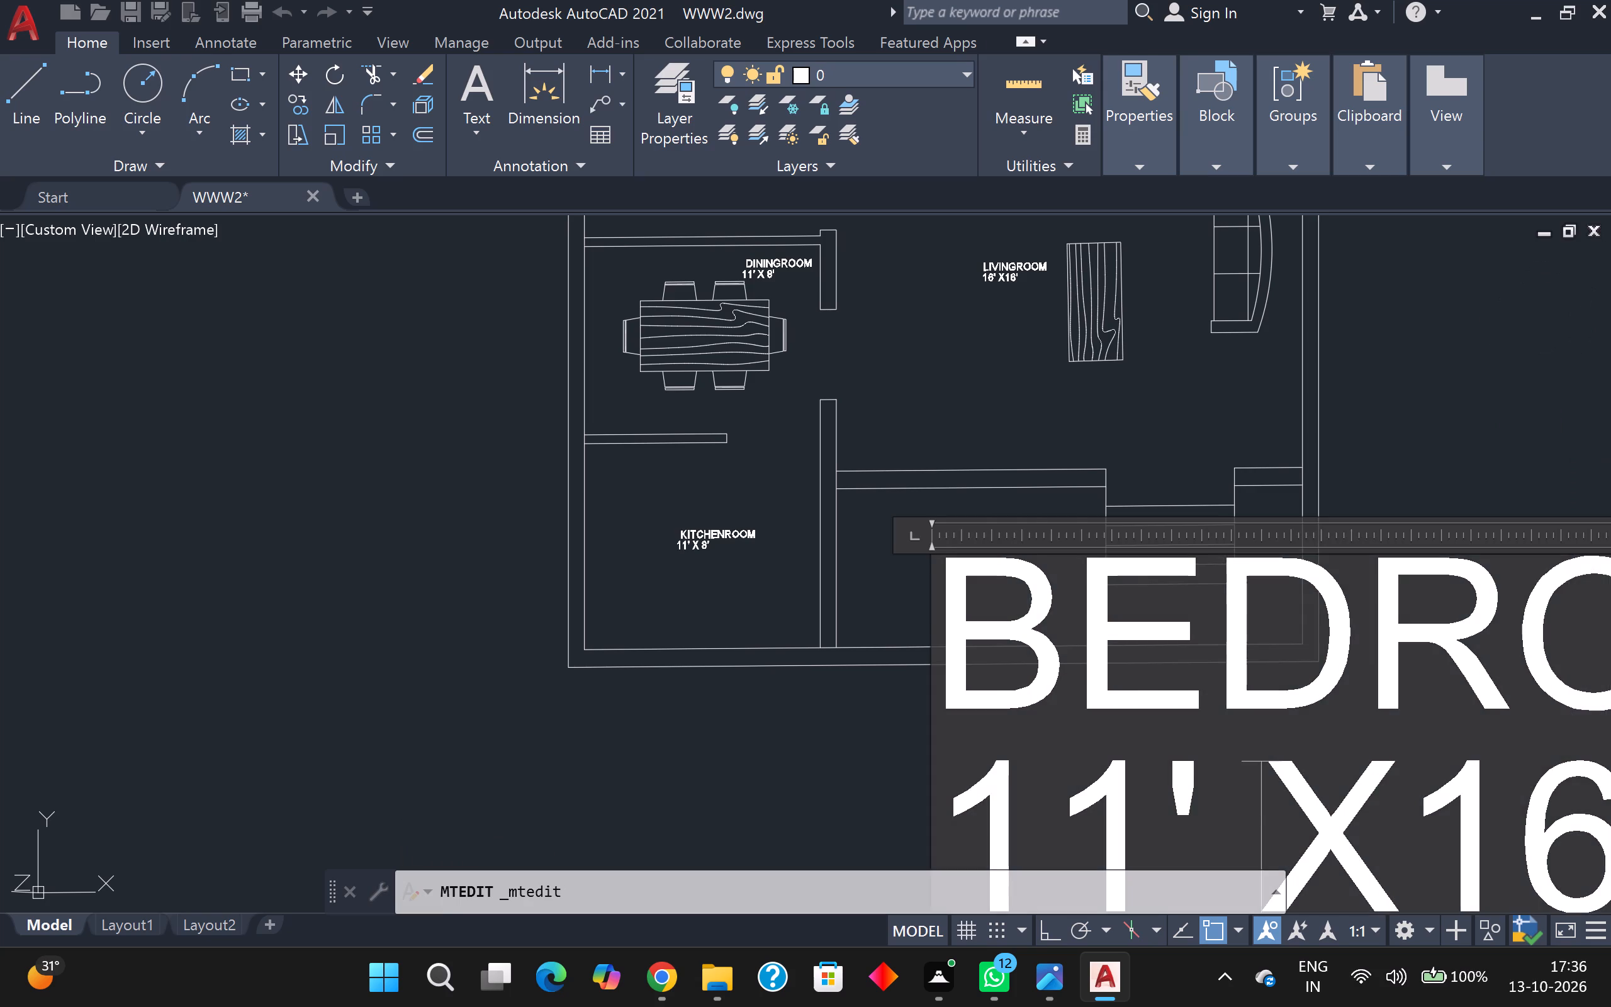
pyautogui.scroll(-1, 1016, 583)
pyautogui.moveTo(1016, 589); pyautogui.dragTo(690, 461, button='middle')
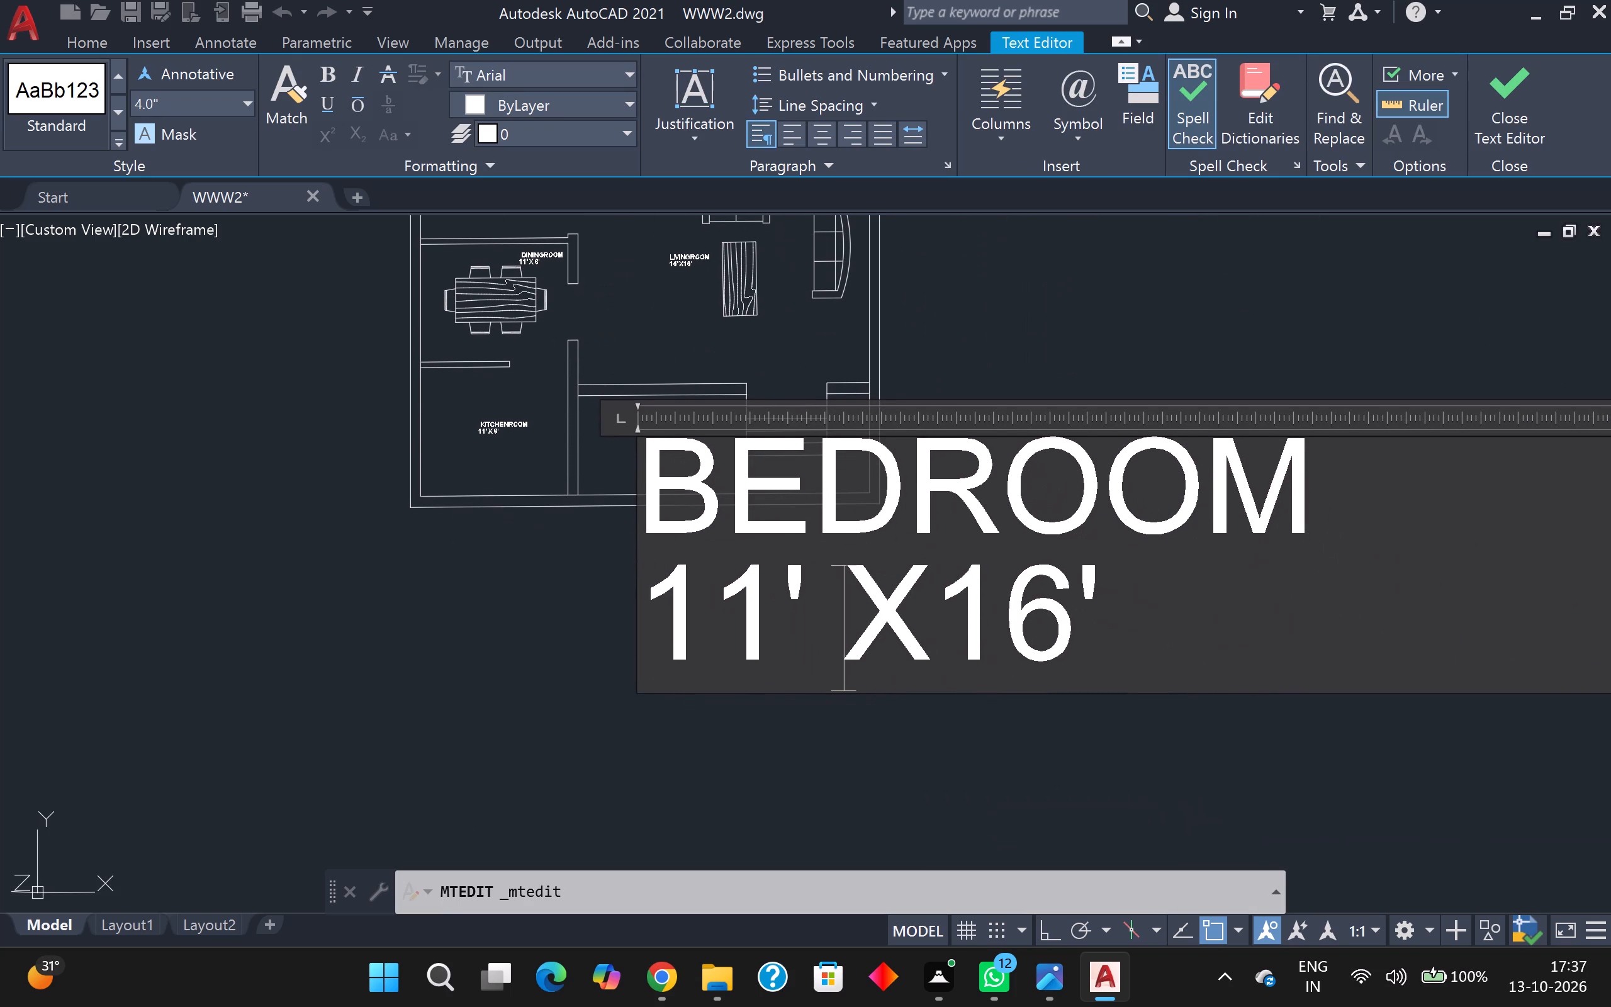
pyautogui.click(1313, 512)
pyautogui.press('BackSpace')
pyautogui.press('BackSpace')
pyautogui.press('BackSpace')
pyautogui.press('BackSpace')
pyautogui.press('BackSpace')
pyautogui.press('BackSpace')
pyautogui.press('BackSpace')
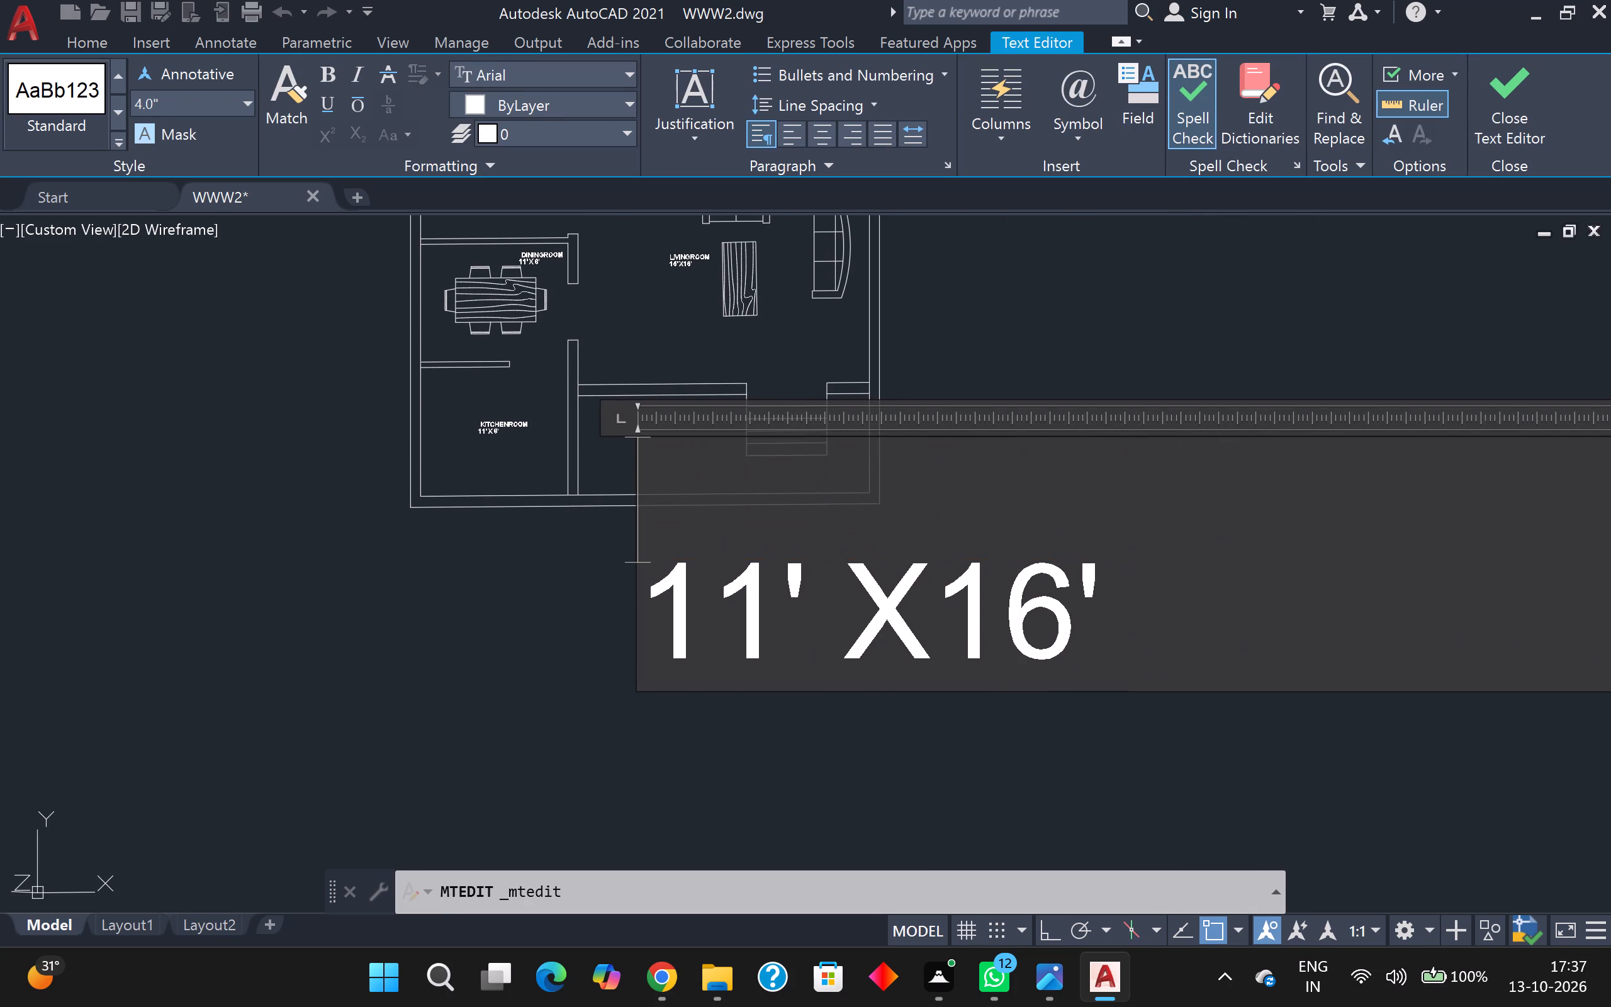
pyautogui.press('space')
pyautogui.write('PR')
pyautogui.press('BackSpace')
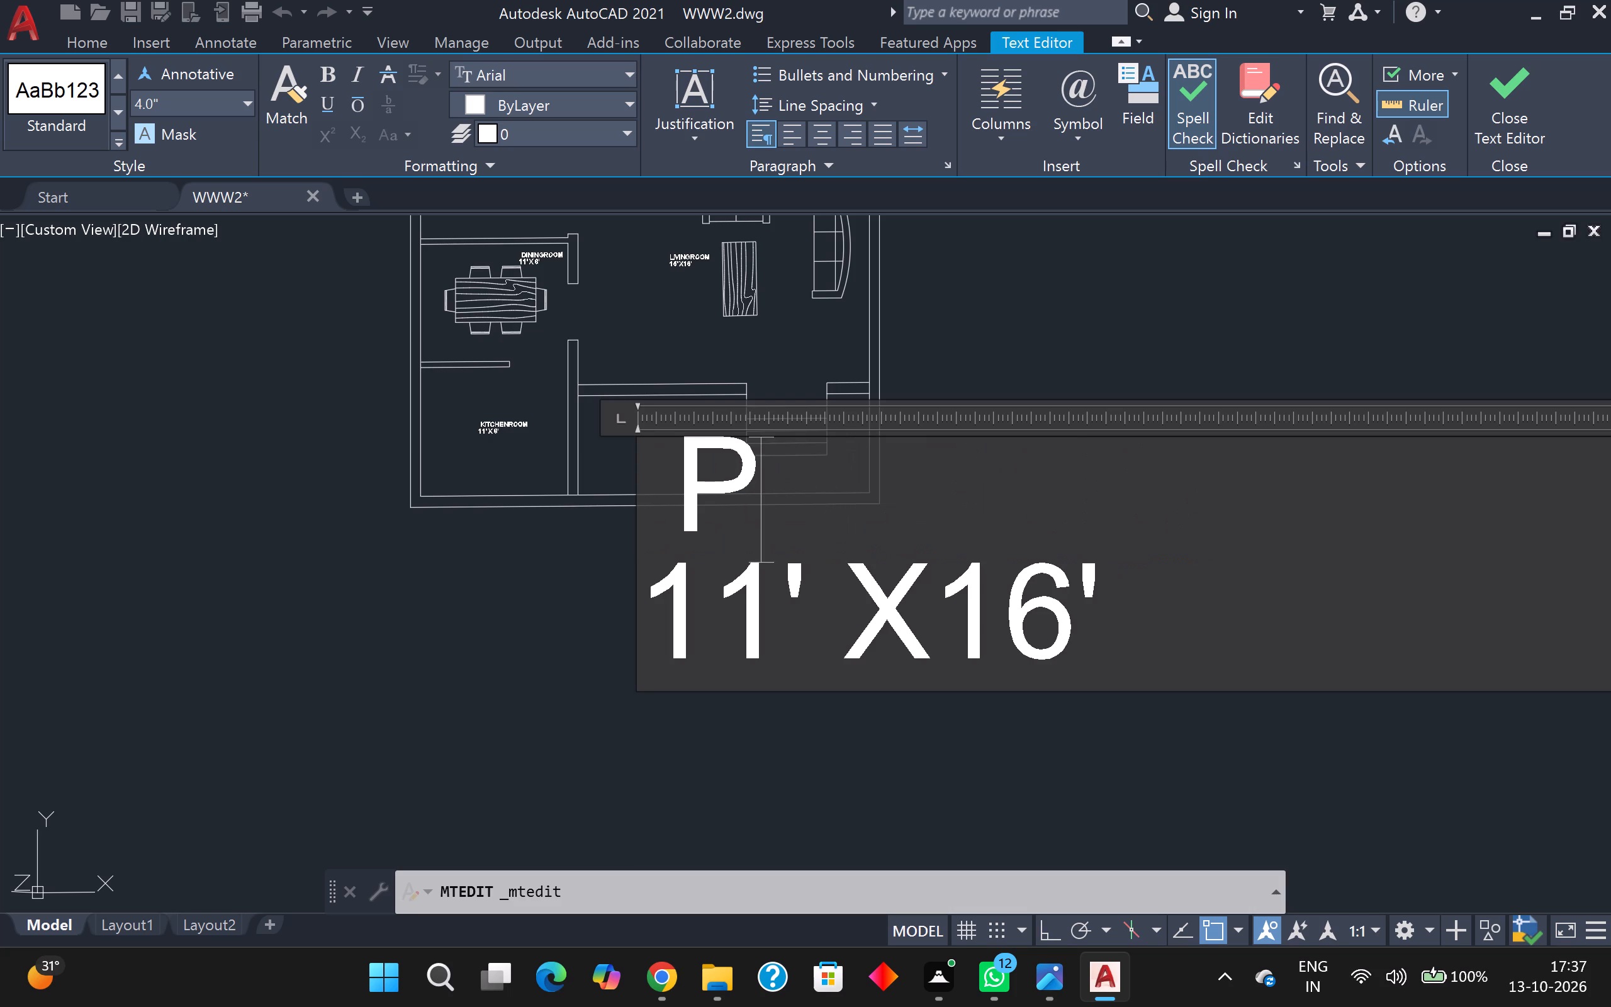
pyautogui.press('o')
pyautogui.press('r')
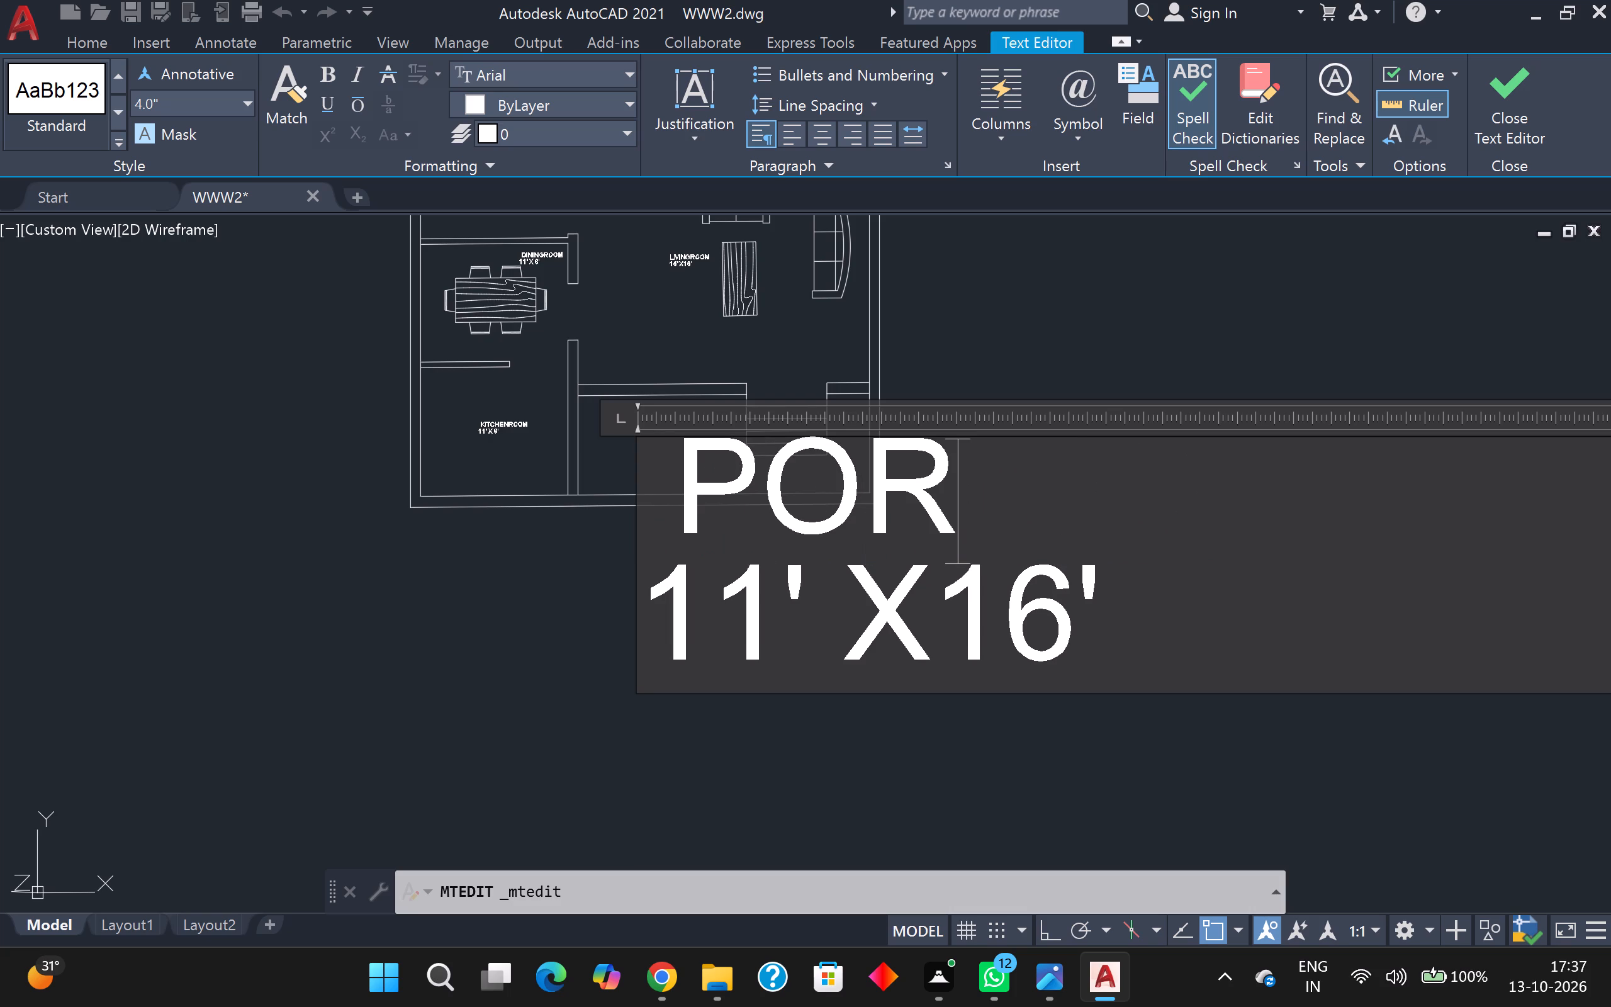
pyautogui.write('TICO')
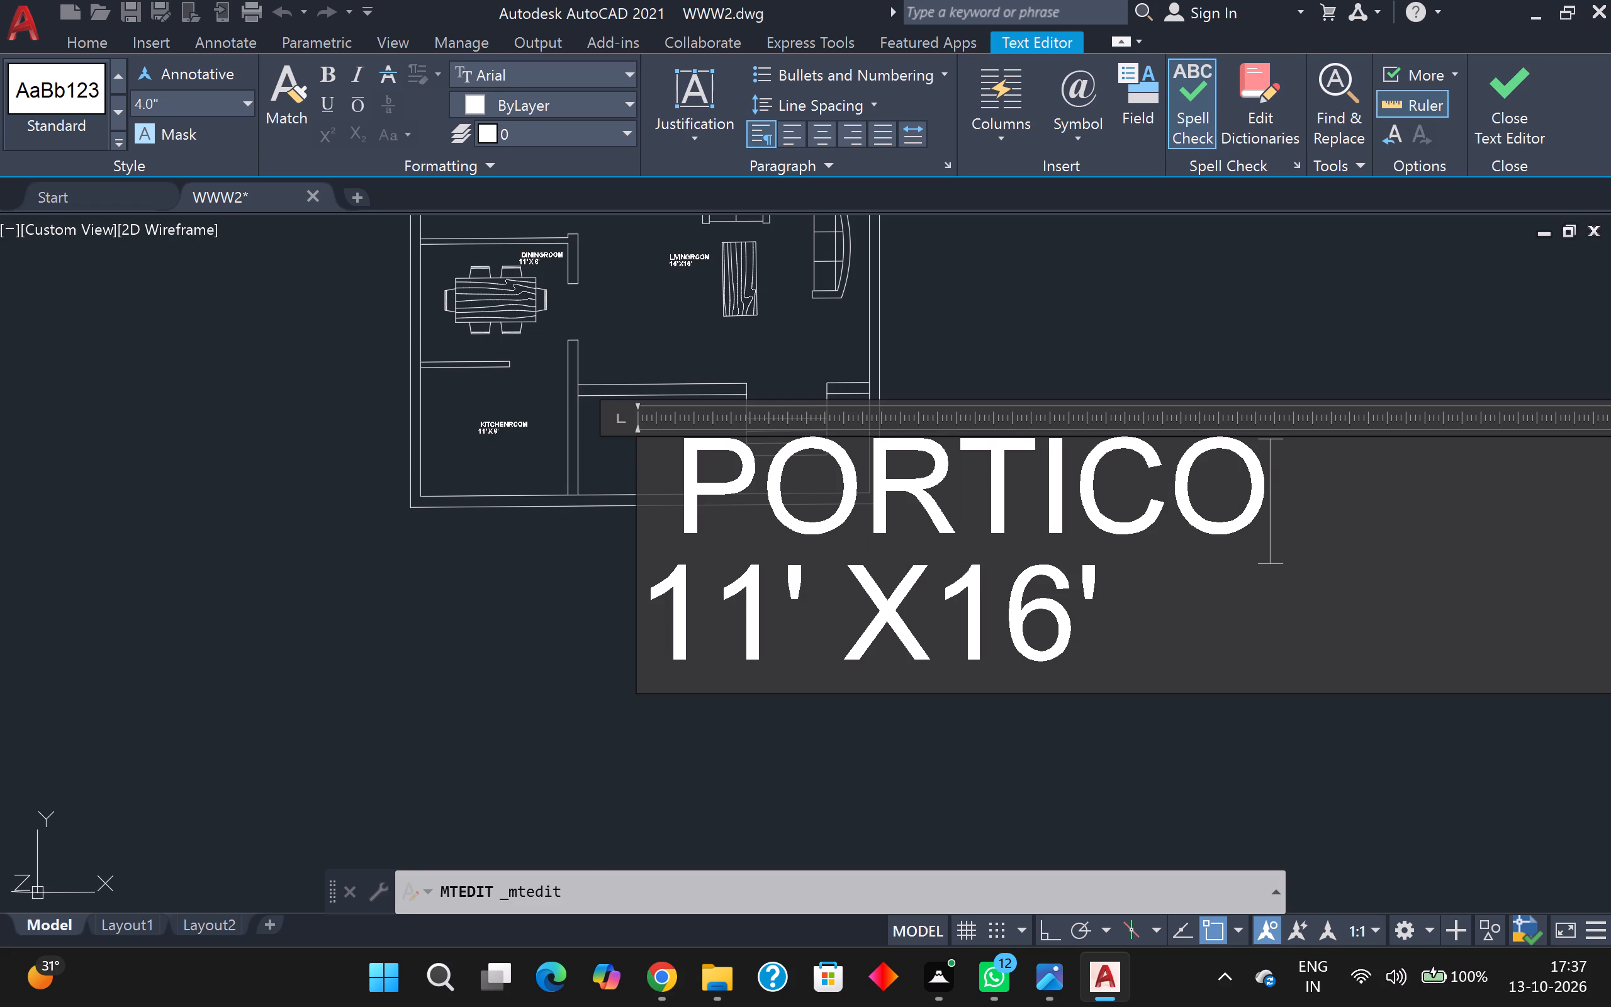
# Set the room size in the PORTICO label to 16' X10' and finish editing the text.
pyautogui.click(796, 621)
pyautogui.click(792, 626)
pyautogui.press('BackSpace')
pyautogui.press('6')
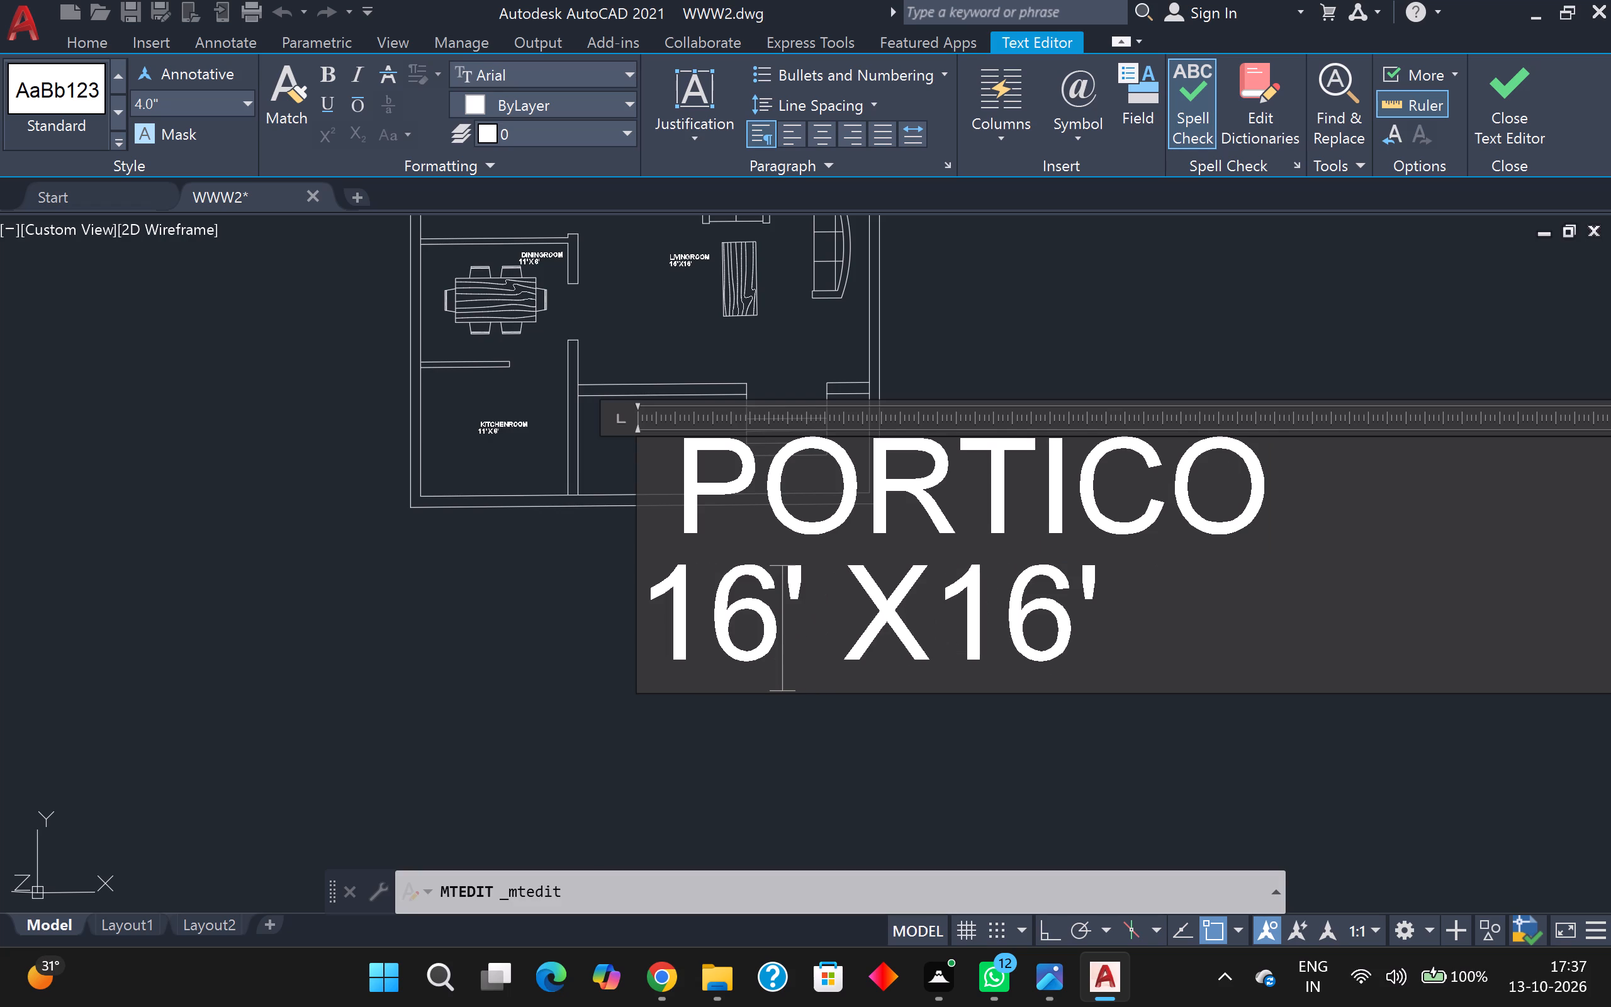
pyautogui.click(1082, 641)
pyautogui.press('BackSpace')
pyautogui.press('0')
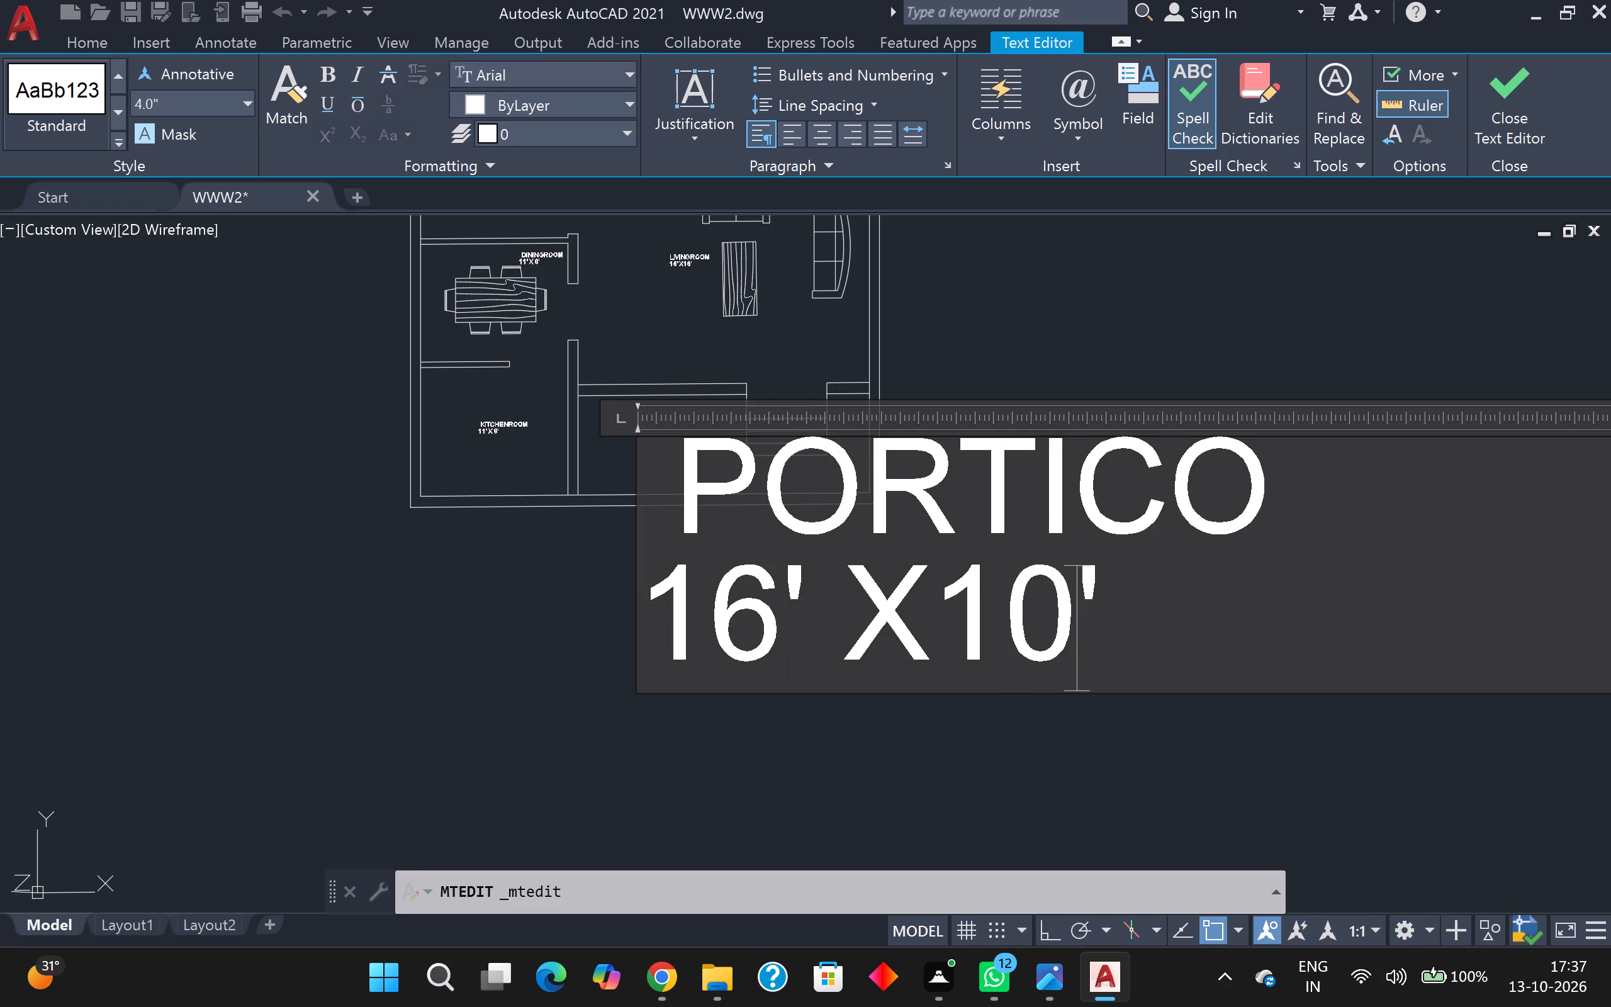
pyautogui.click(348, 441)
# Look over the floor plan, checking the furniture and room labels in the bedrooms, bathrooms, dining area and living room.
pyautogui.scroll(-2, 1035, 554)
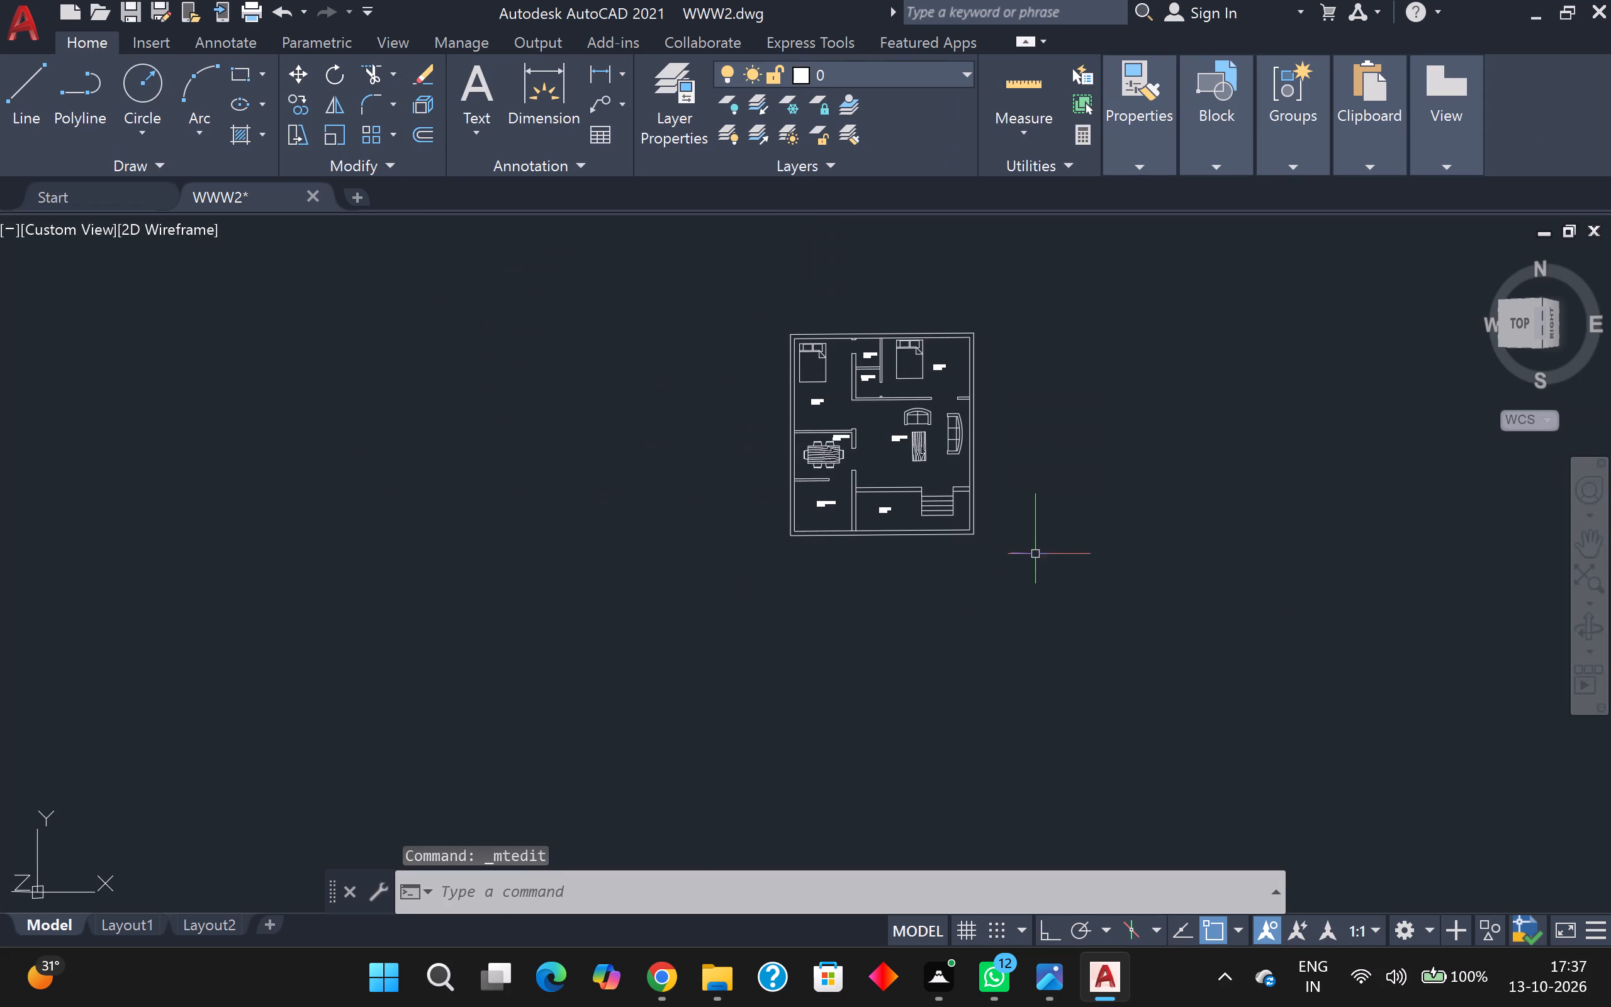
pyautogui.moveTo(1035, 554); pyautogui.dragTo(1096, 670, button='middle')
pyautogui.scroll(2, 1059, 583)
pyautogui.scroll(2, 994, 517)
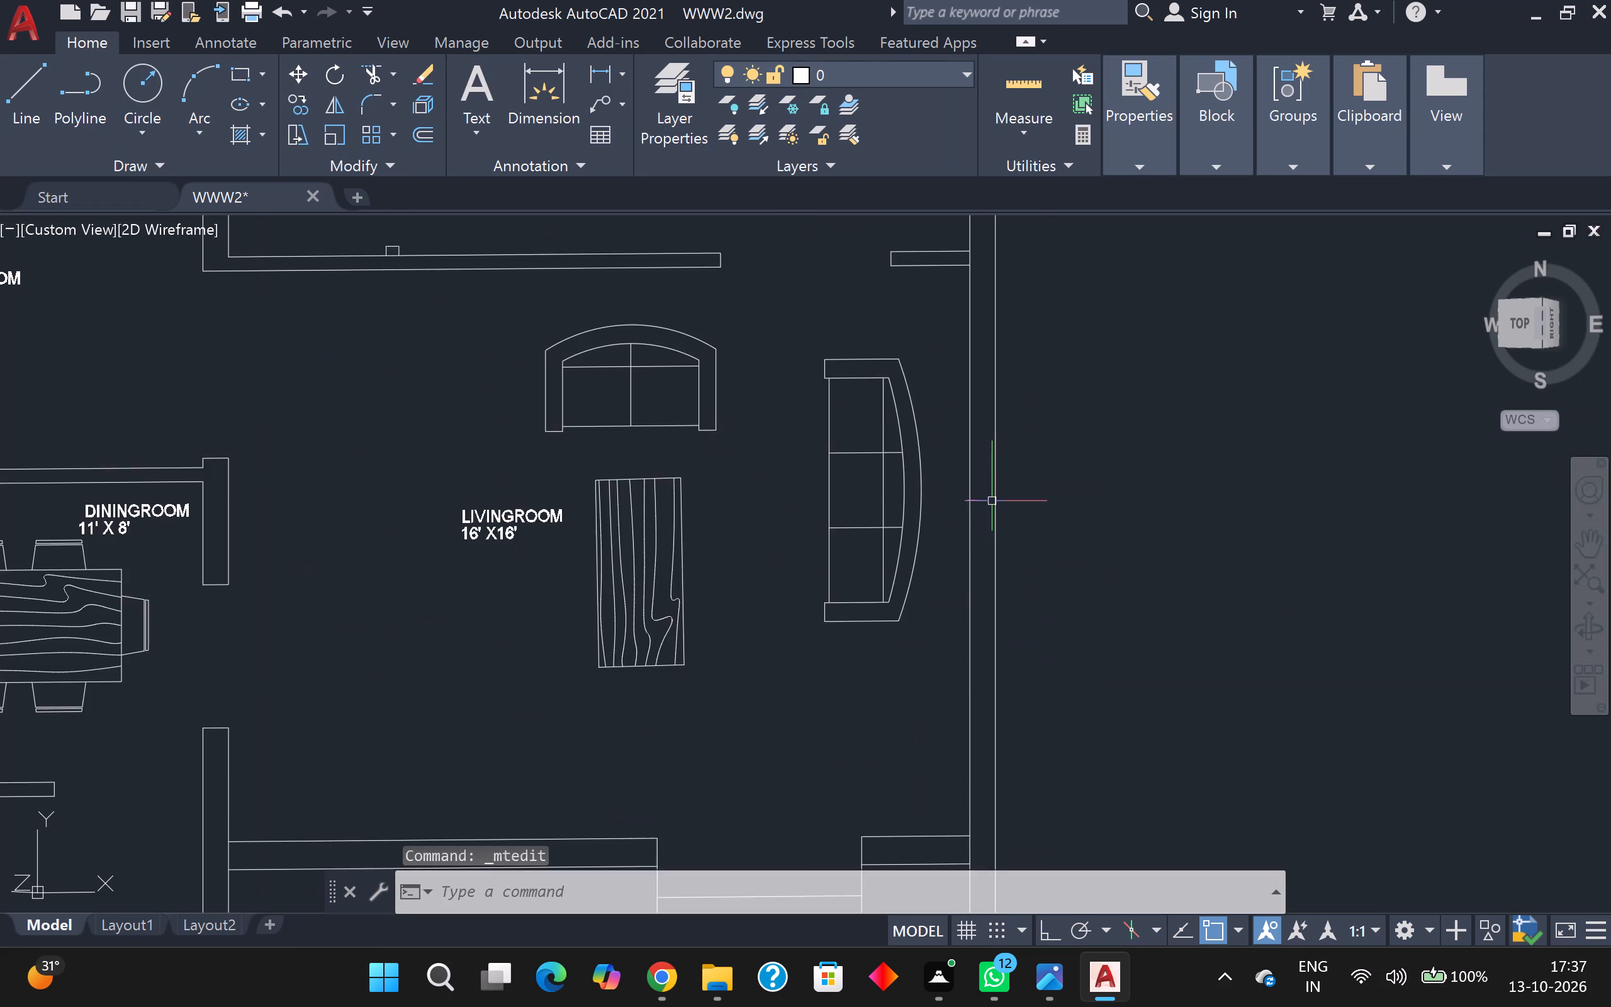
pyautogui.scroll(-3, 991, 492)
pyautogui.scroll(2, 790, 312)
pyautogui.scroll(1, 795, 371)
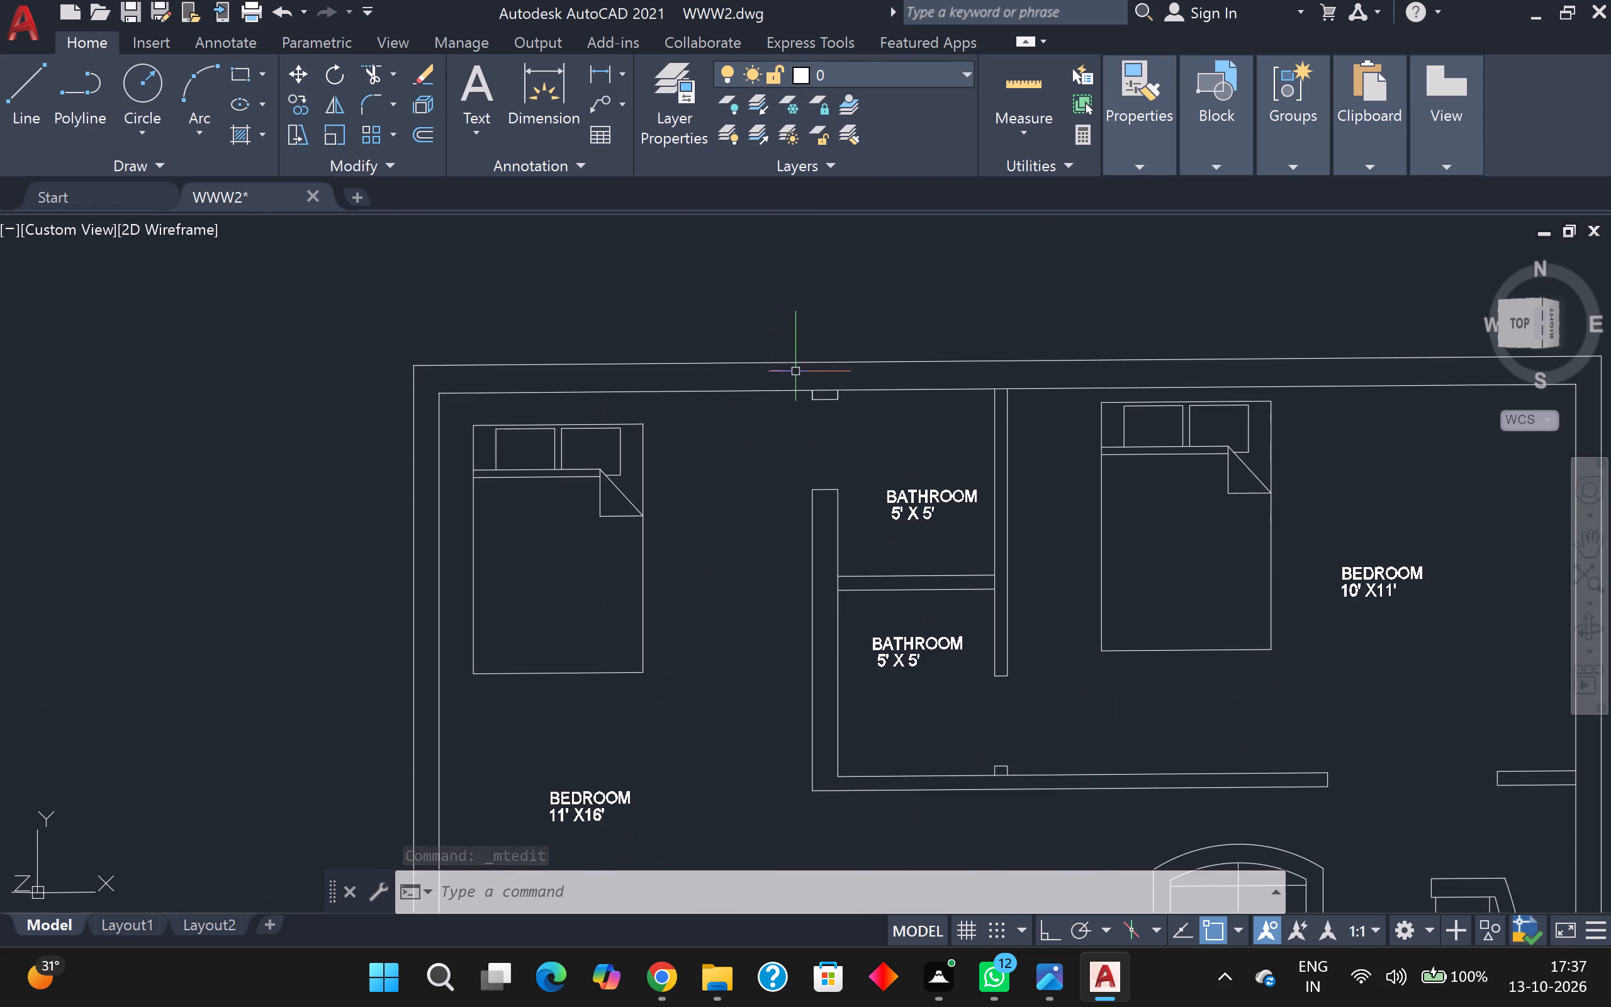
pyautogui.scroll(-3, 795, 373)
pyautogui.scroll(3, 790, 375)
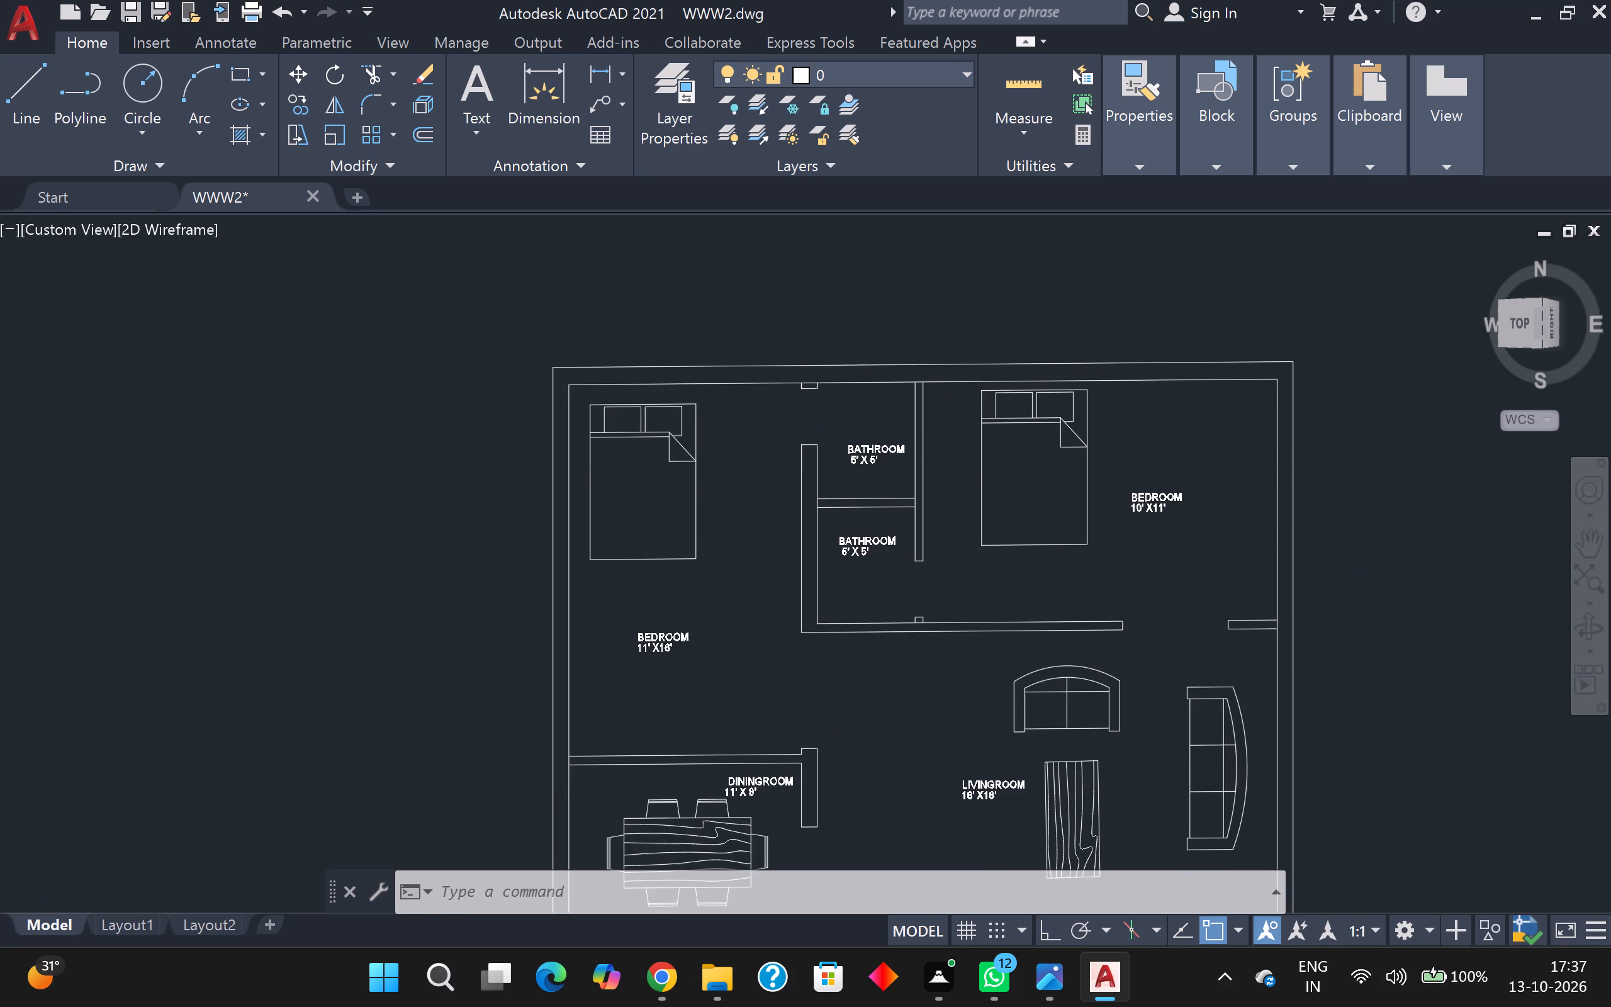
pyautogui.moveTo(790, 375); pyautogui.dragTo(578, 103, button='middle')
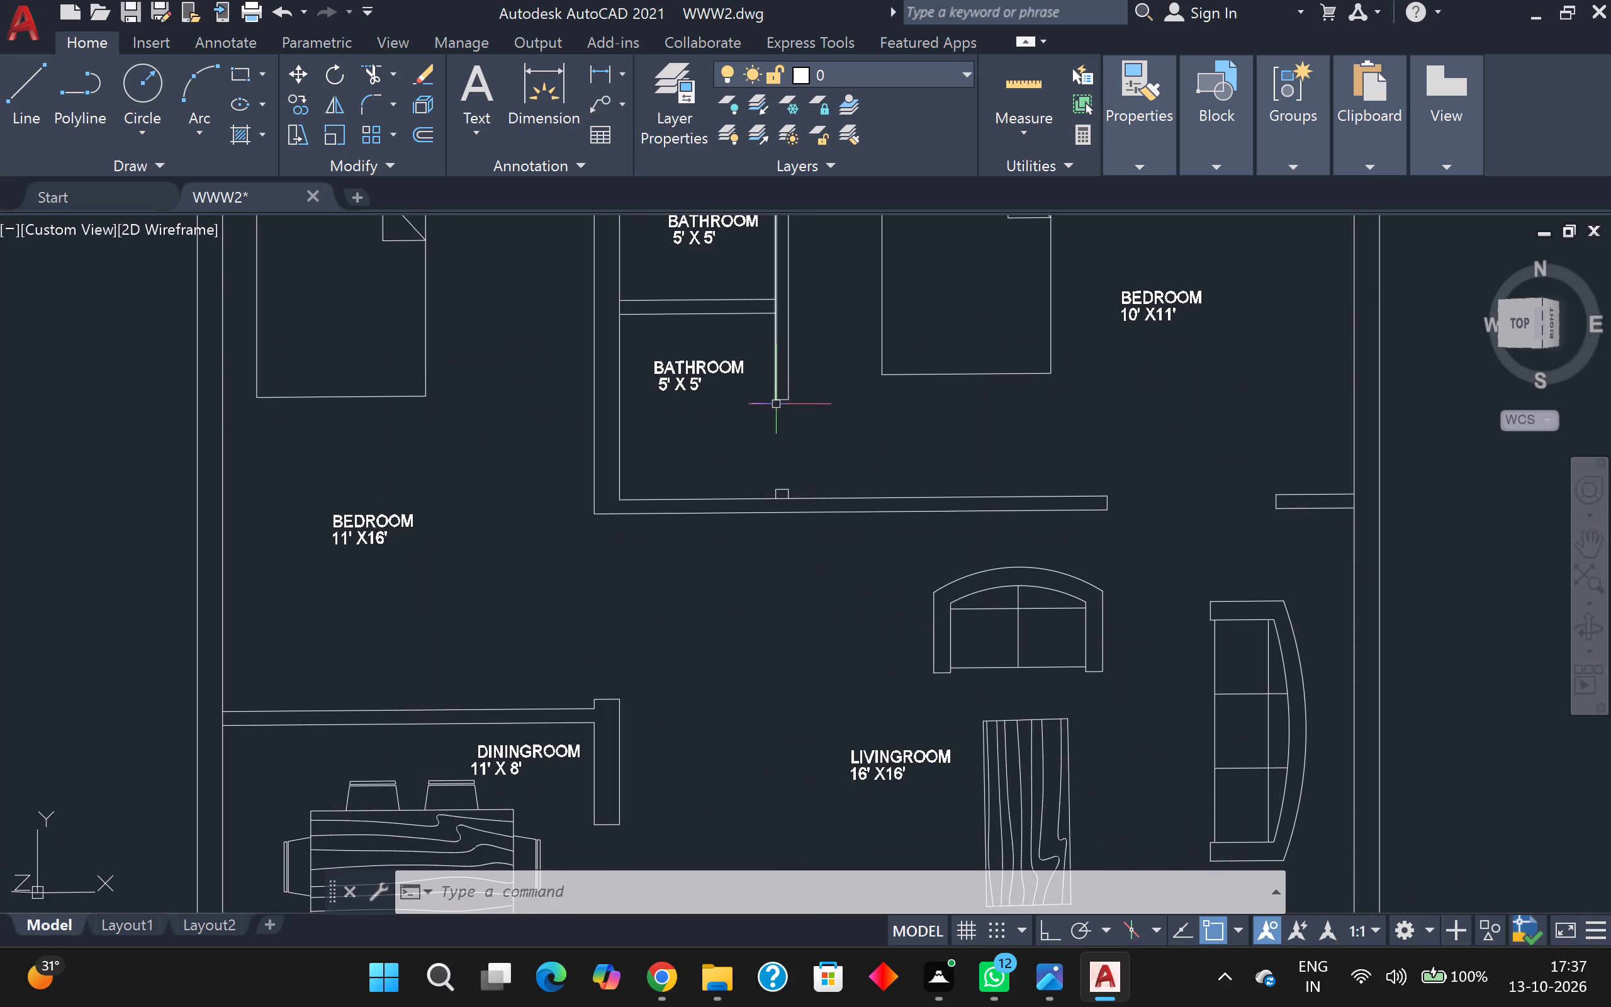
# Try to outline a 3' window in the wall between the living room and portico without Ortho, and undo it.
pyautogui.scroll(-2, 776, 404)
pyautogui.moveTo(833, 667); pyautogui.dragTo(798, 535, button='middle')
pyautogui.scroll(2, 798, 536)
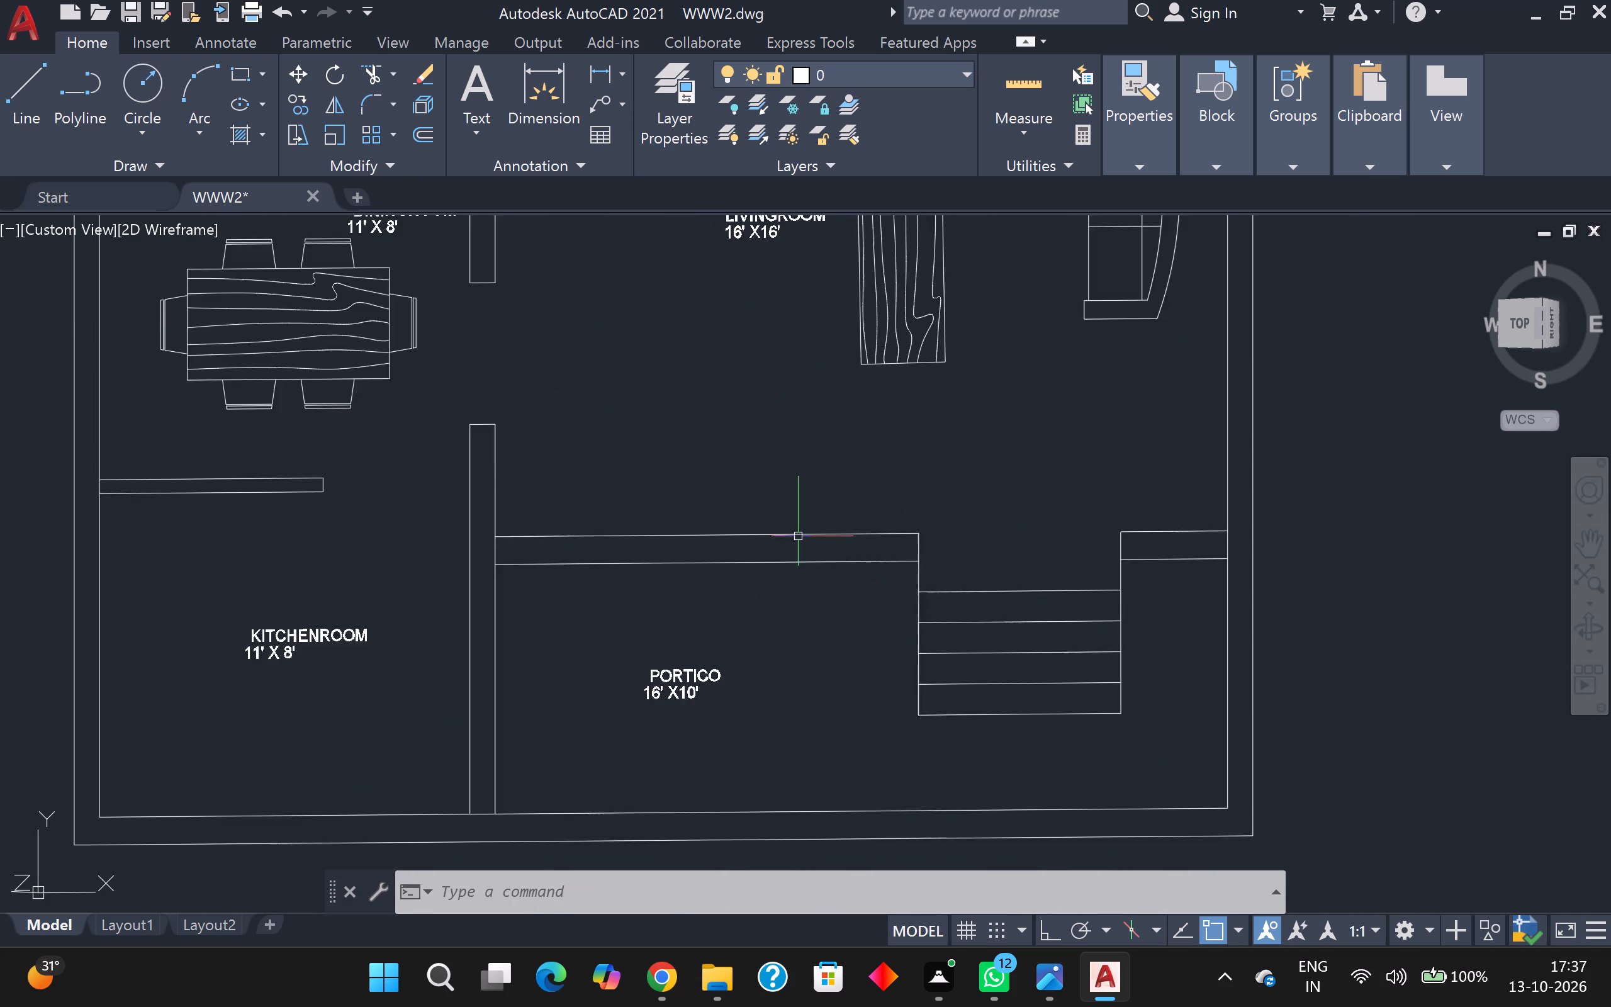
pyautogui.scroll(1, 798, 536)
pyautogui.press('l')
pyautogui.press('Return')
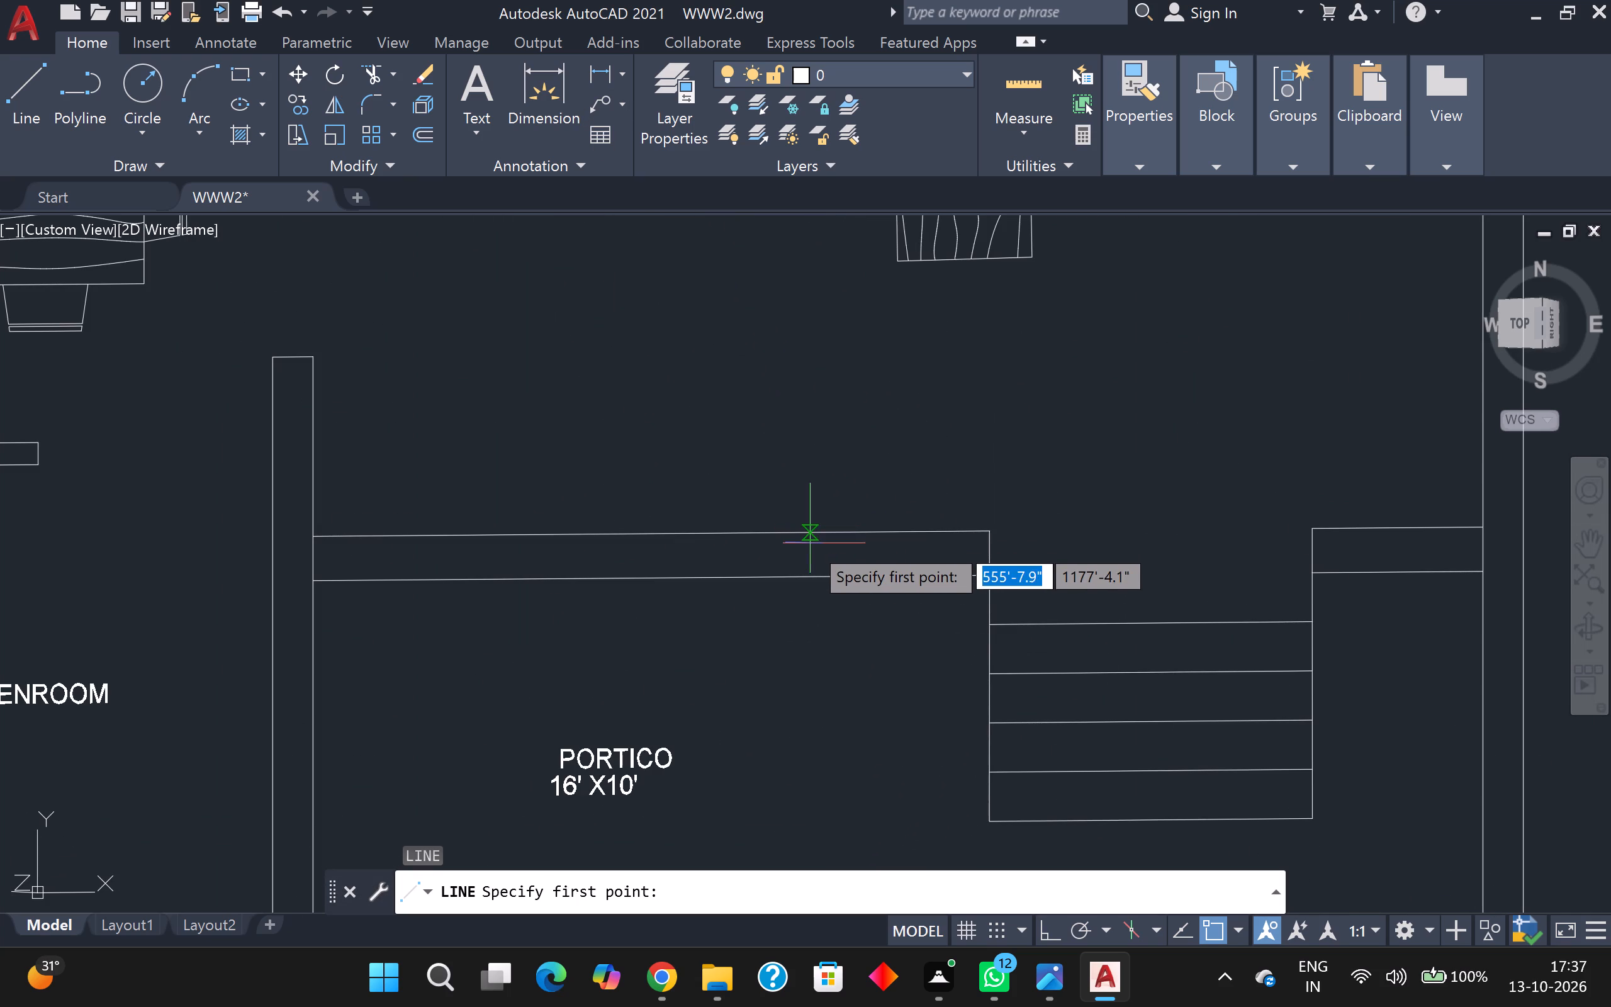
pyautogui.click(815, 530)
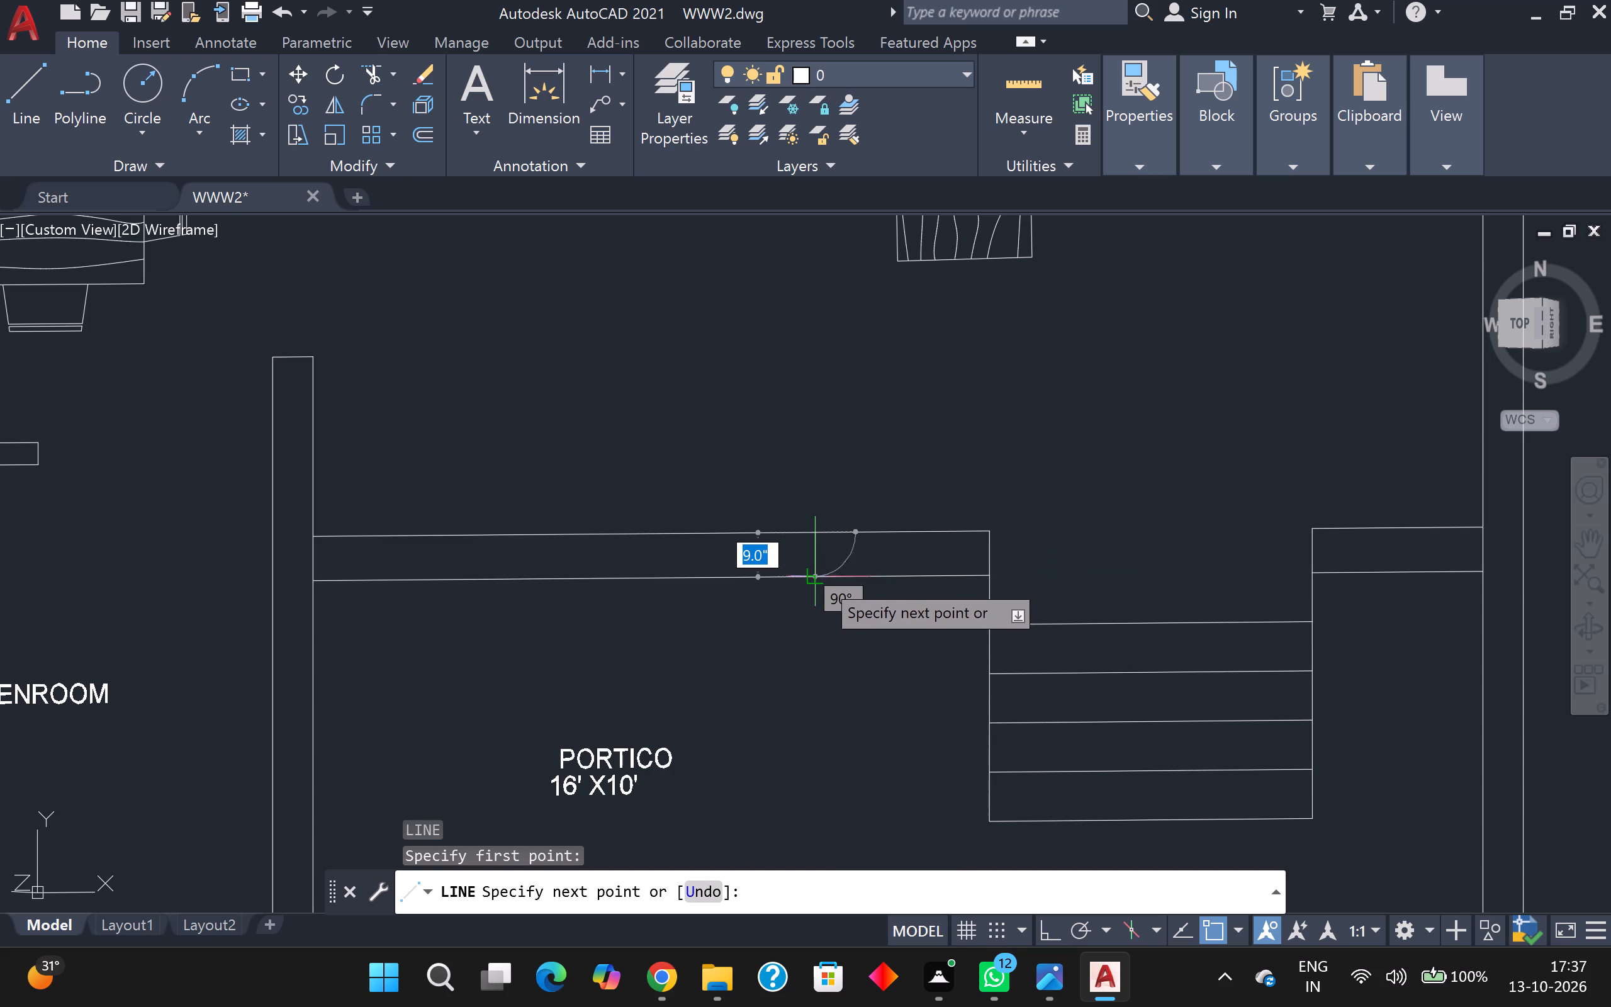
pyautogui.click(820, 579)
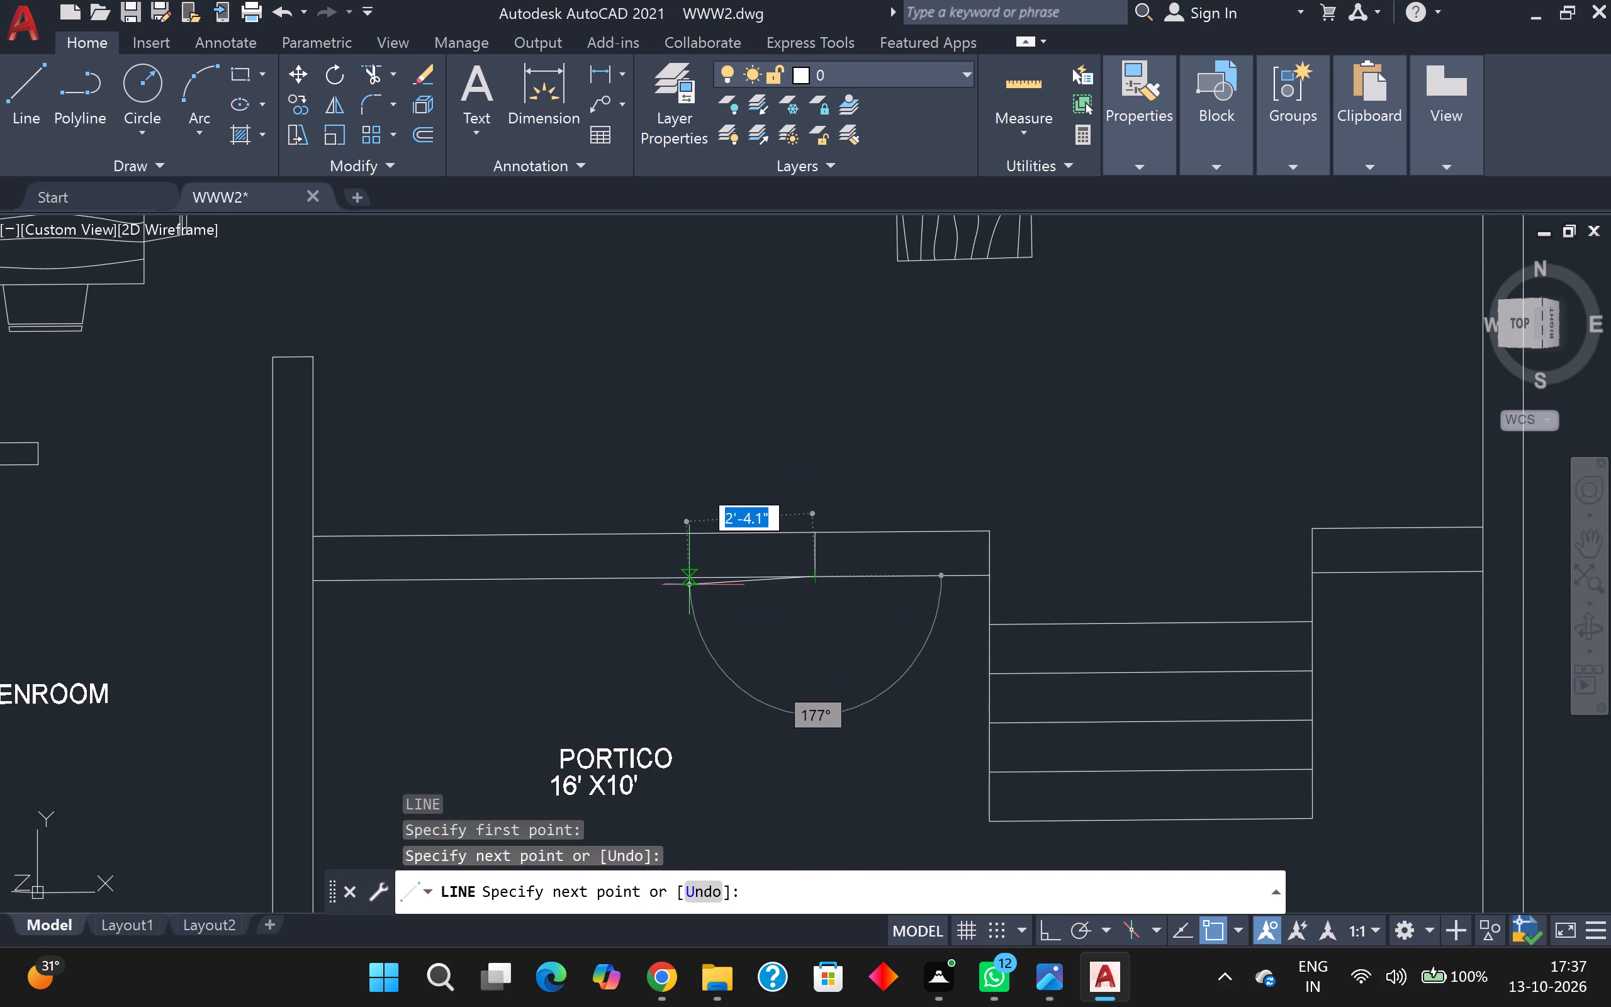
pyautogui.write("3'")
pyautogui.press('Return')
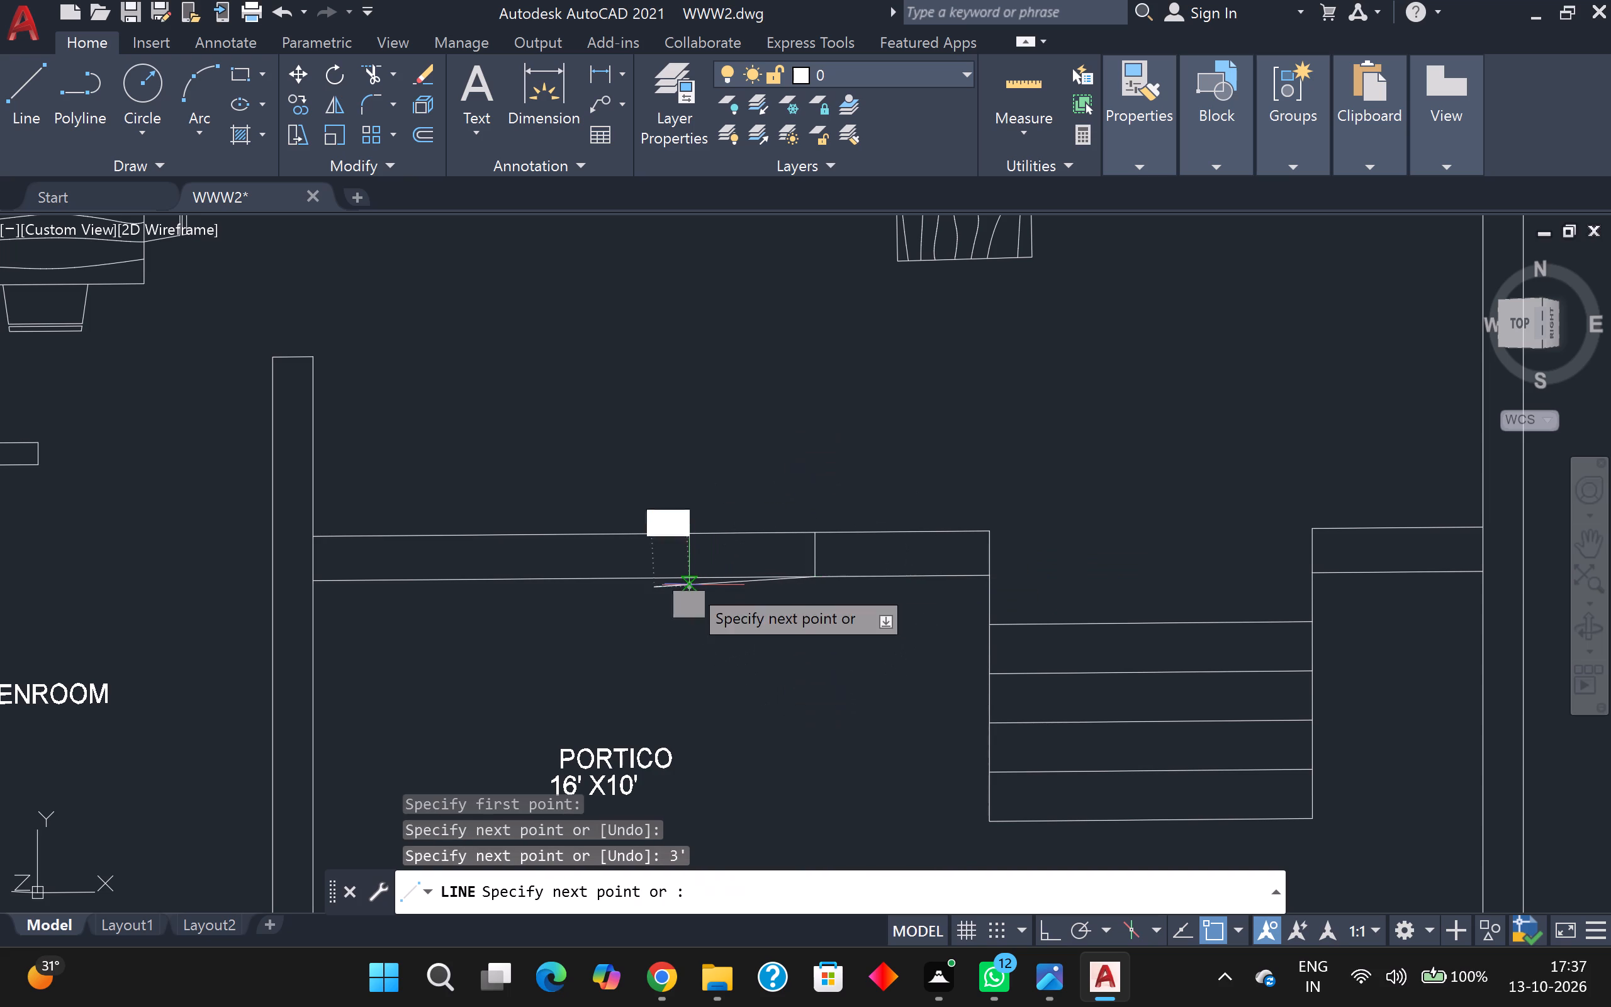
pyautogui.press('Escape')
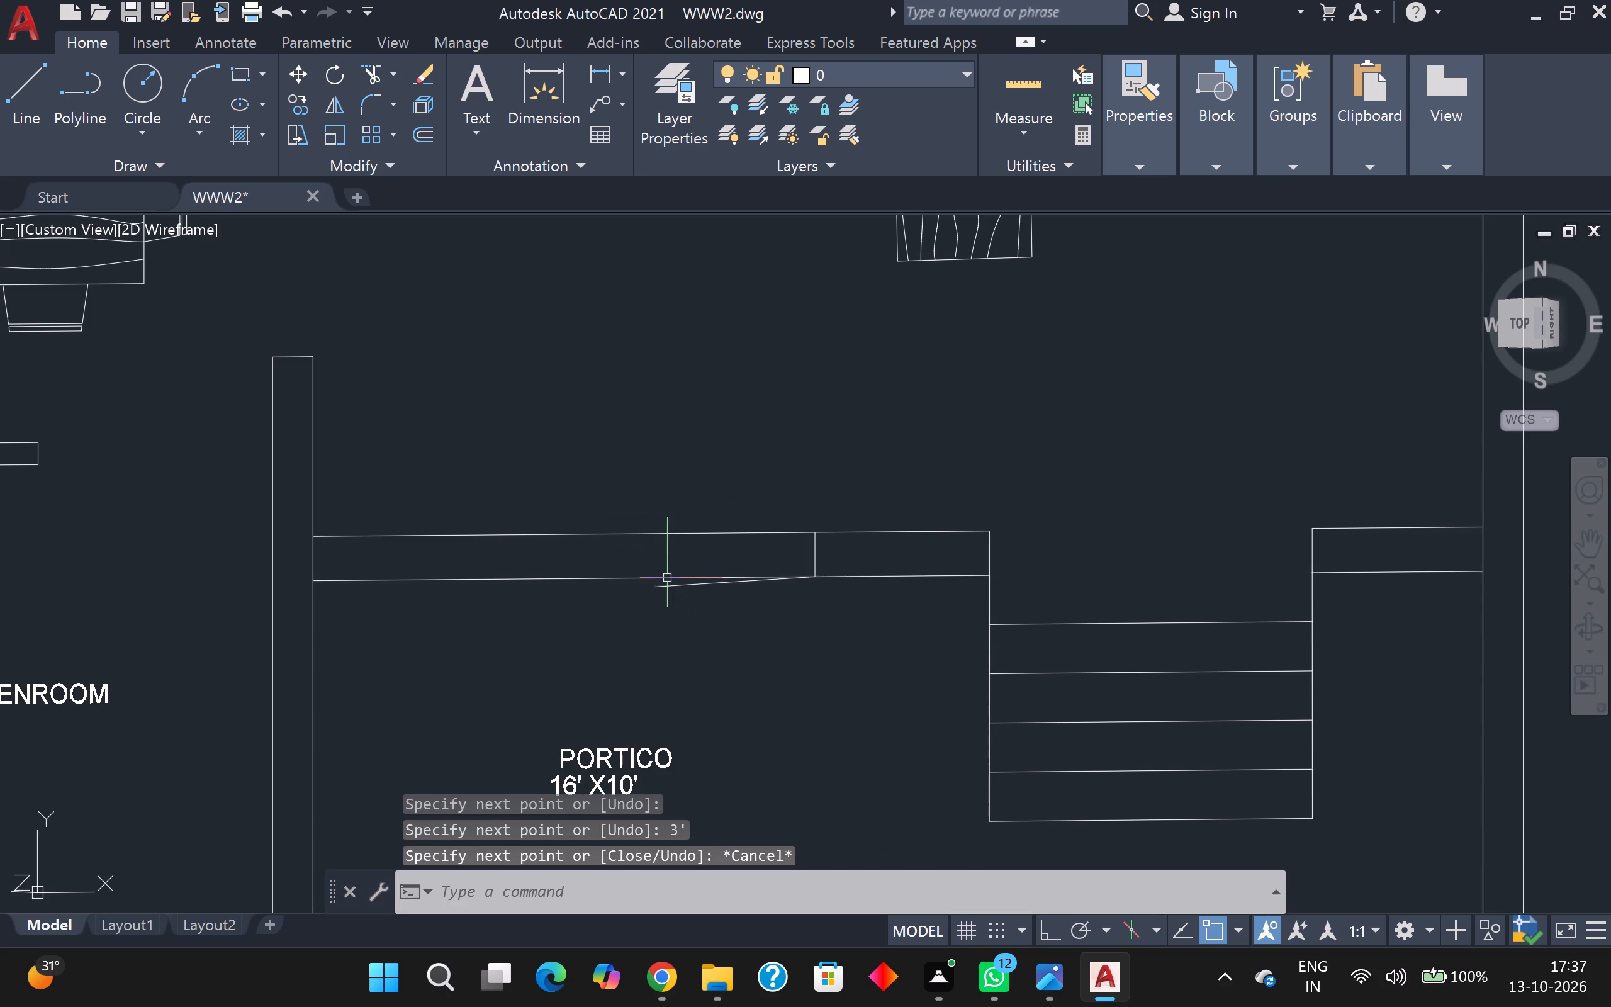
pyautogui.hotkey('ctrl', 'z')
# With Ortho on, draw a 3' wide window with a centre line in the wall between the living room and portico.
pyautogui.press('l')
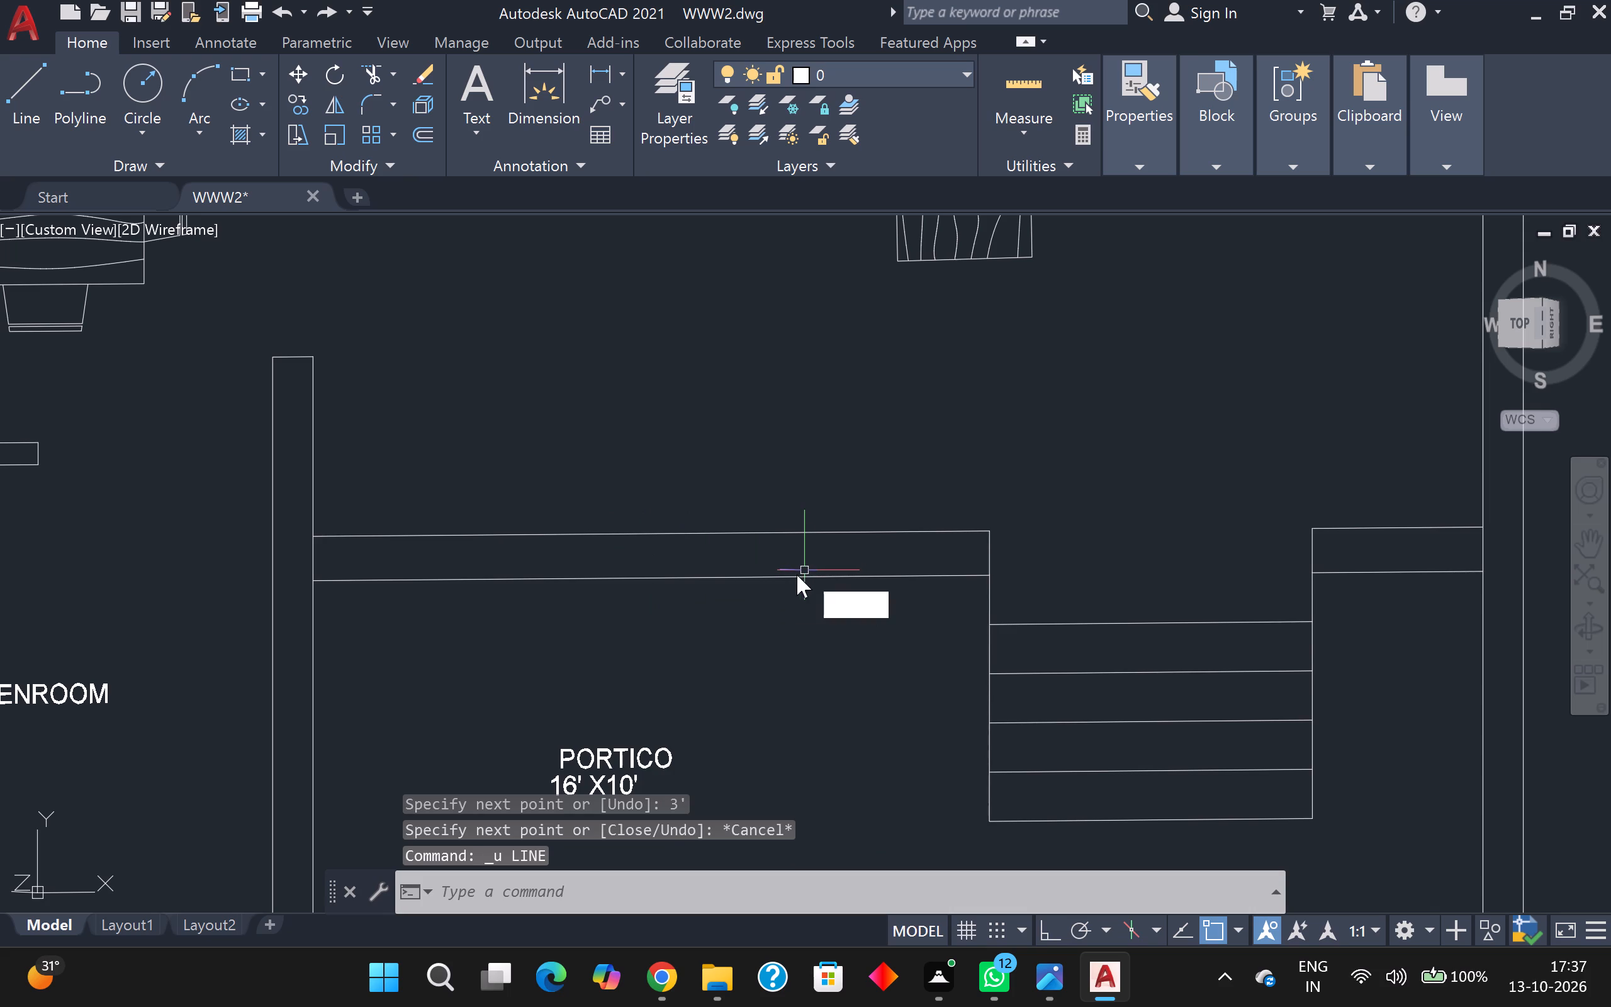
pyautogui.press('Return')
pyautogui.press('F8')
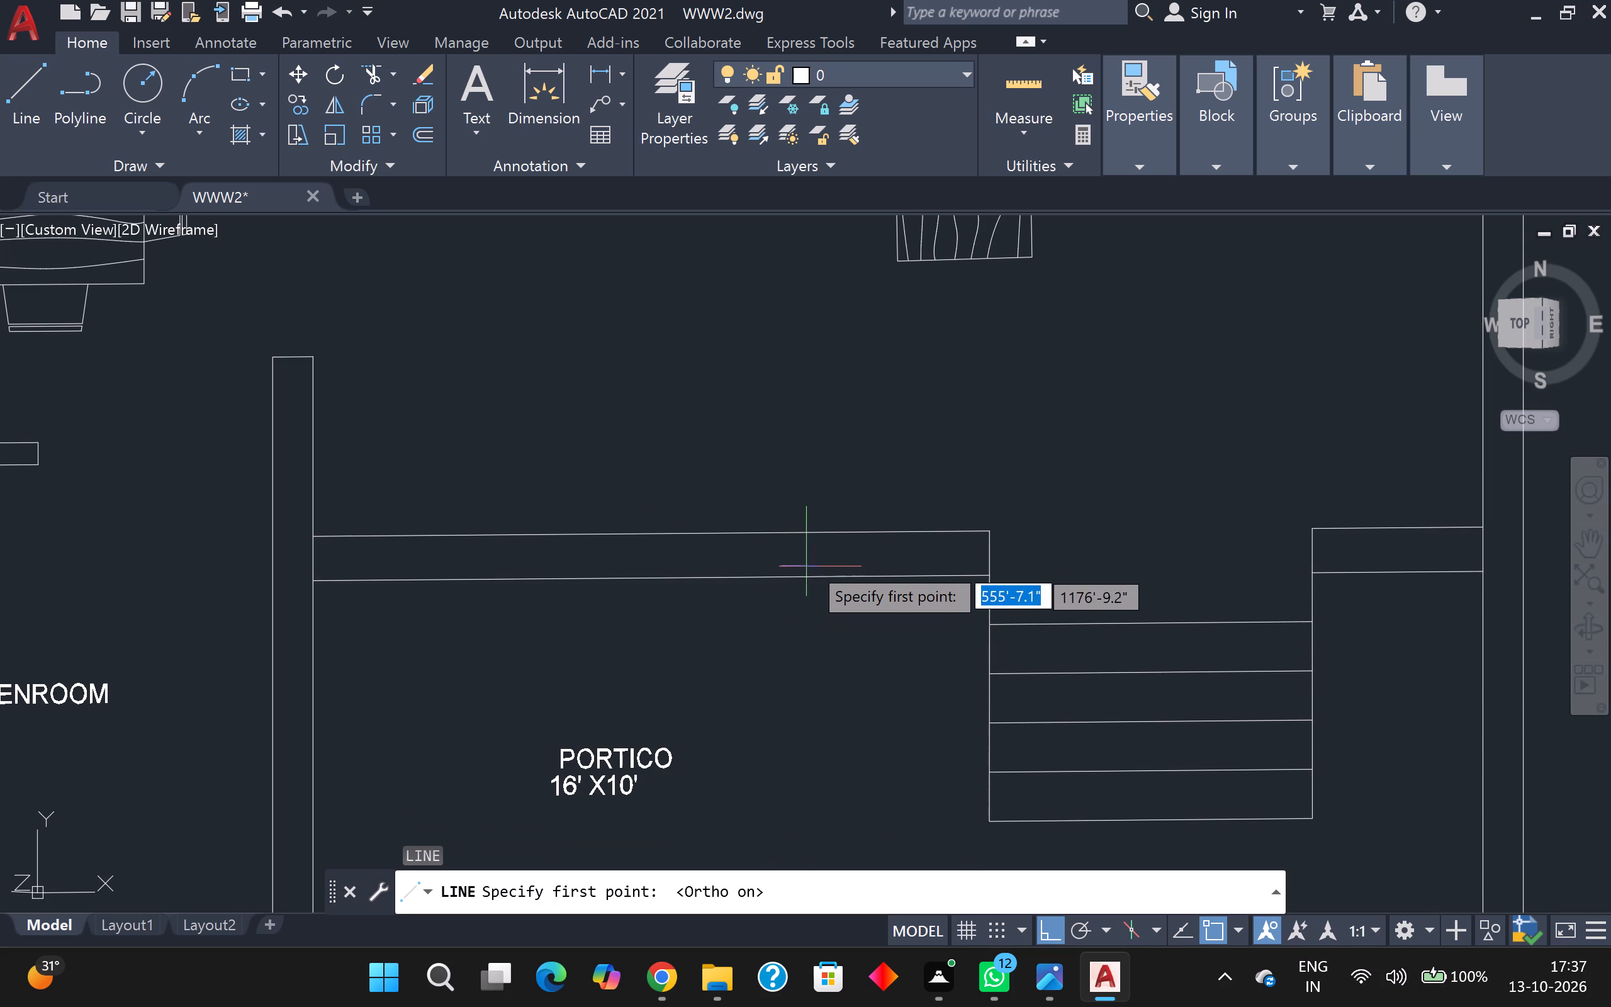
pyautogui.click(813, 532)
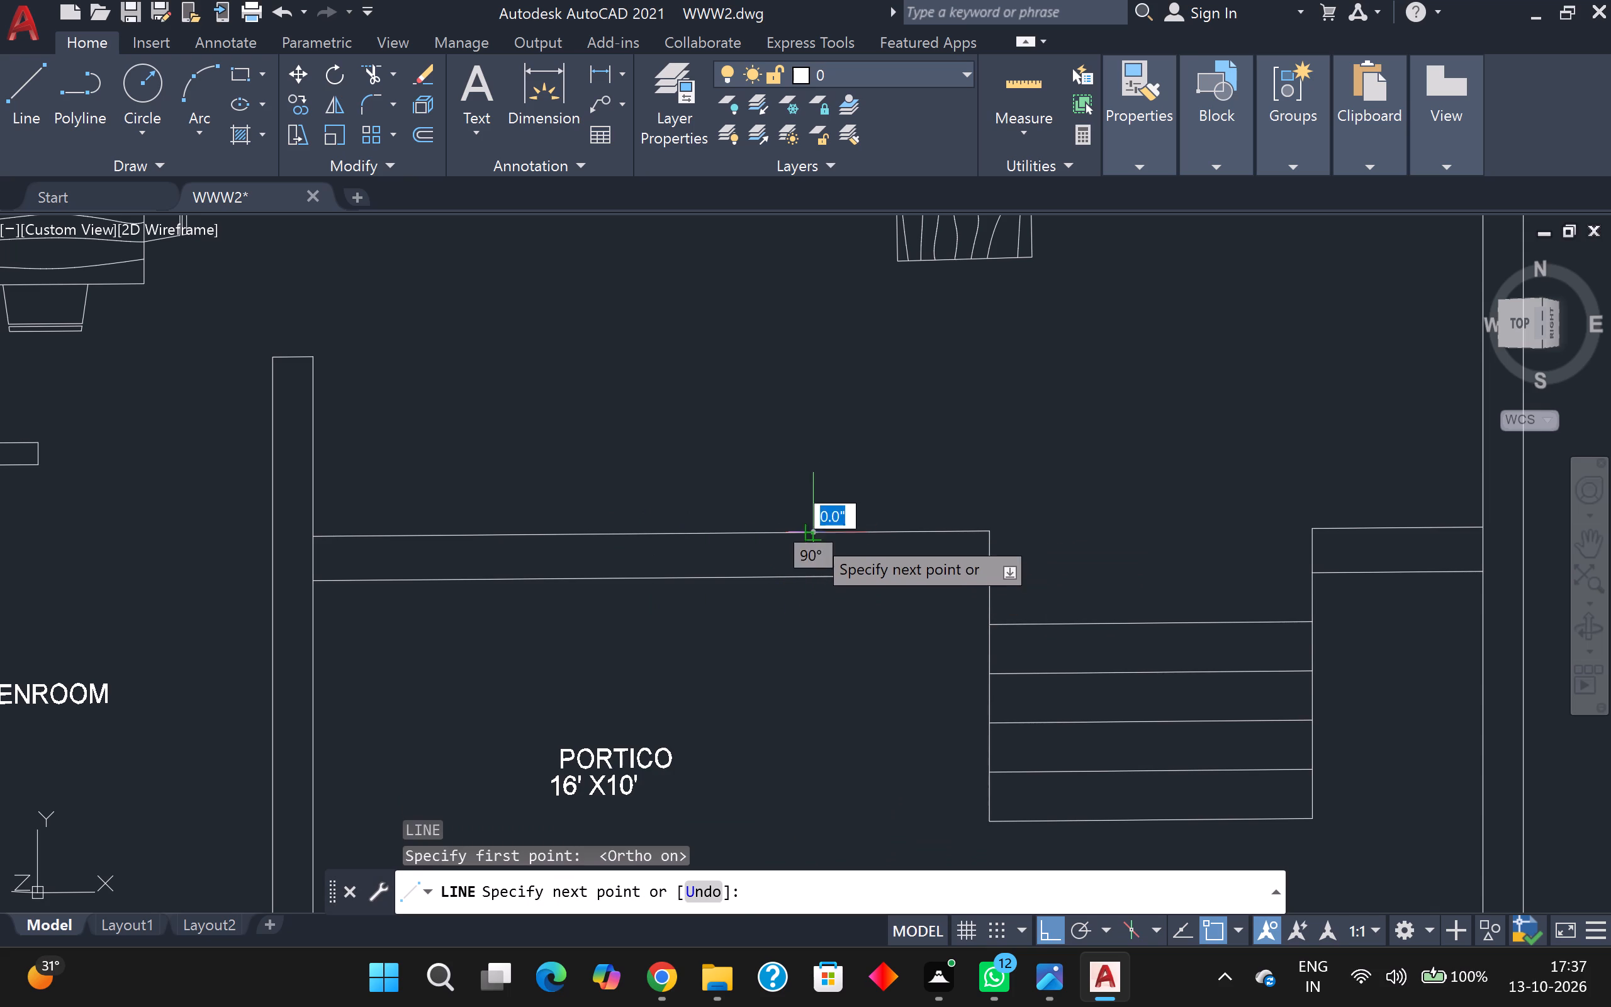
pyautogui.click(812, 572)
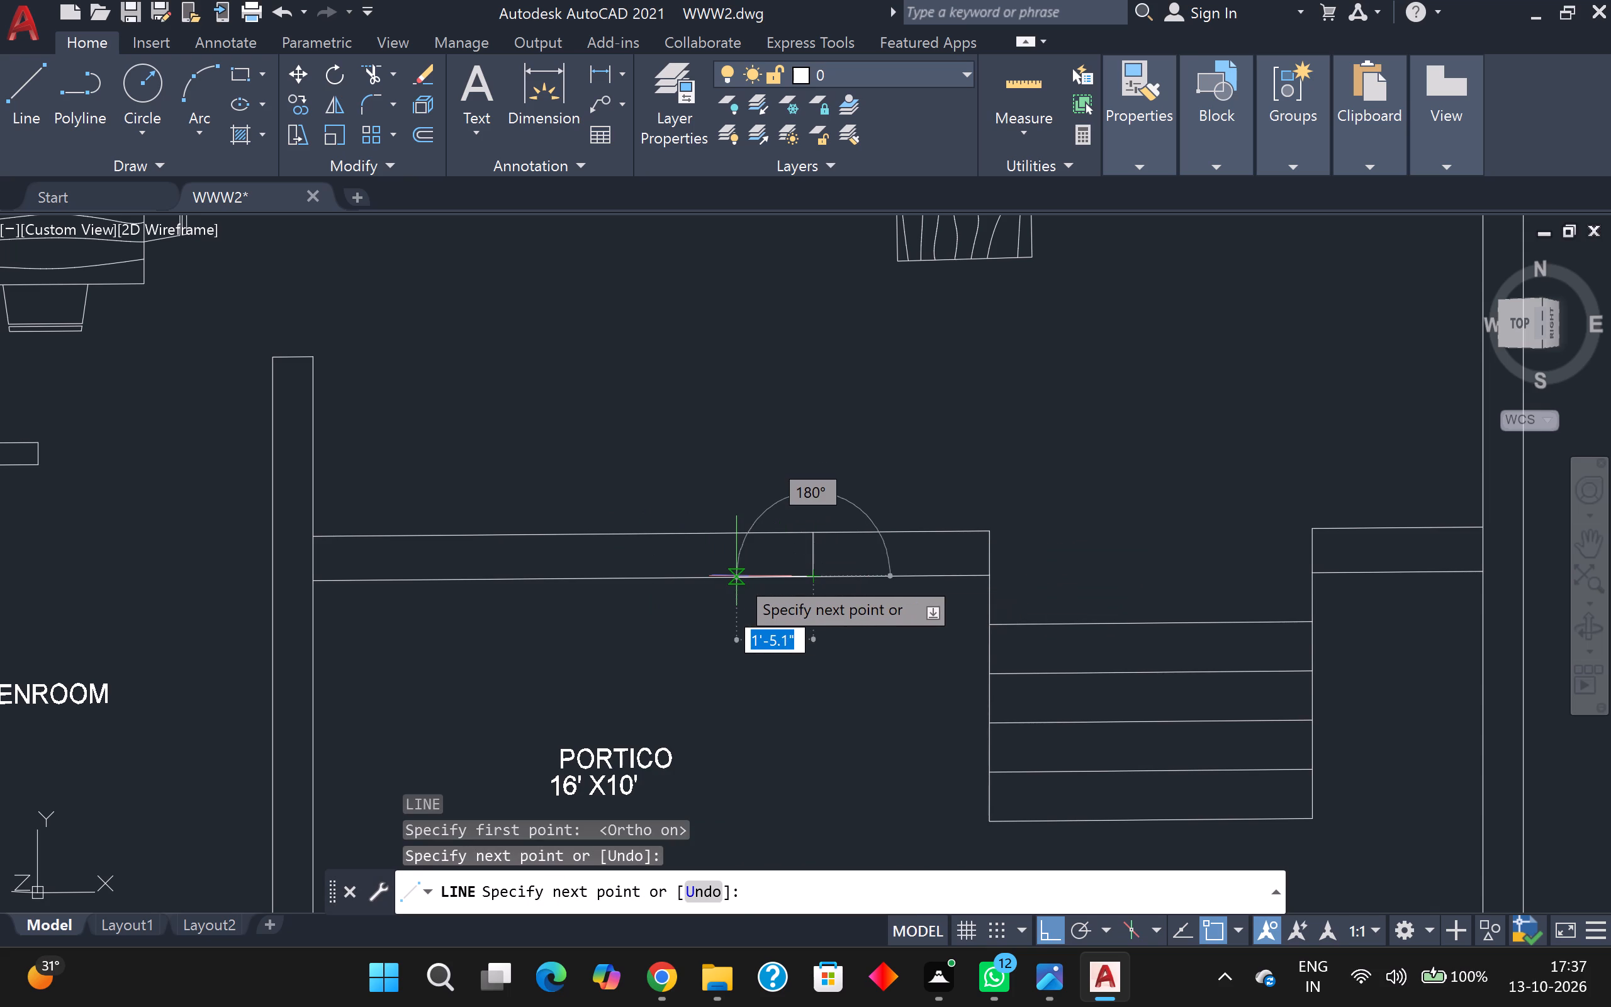
pyautogui.press('3')
pyautogui.press("'")
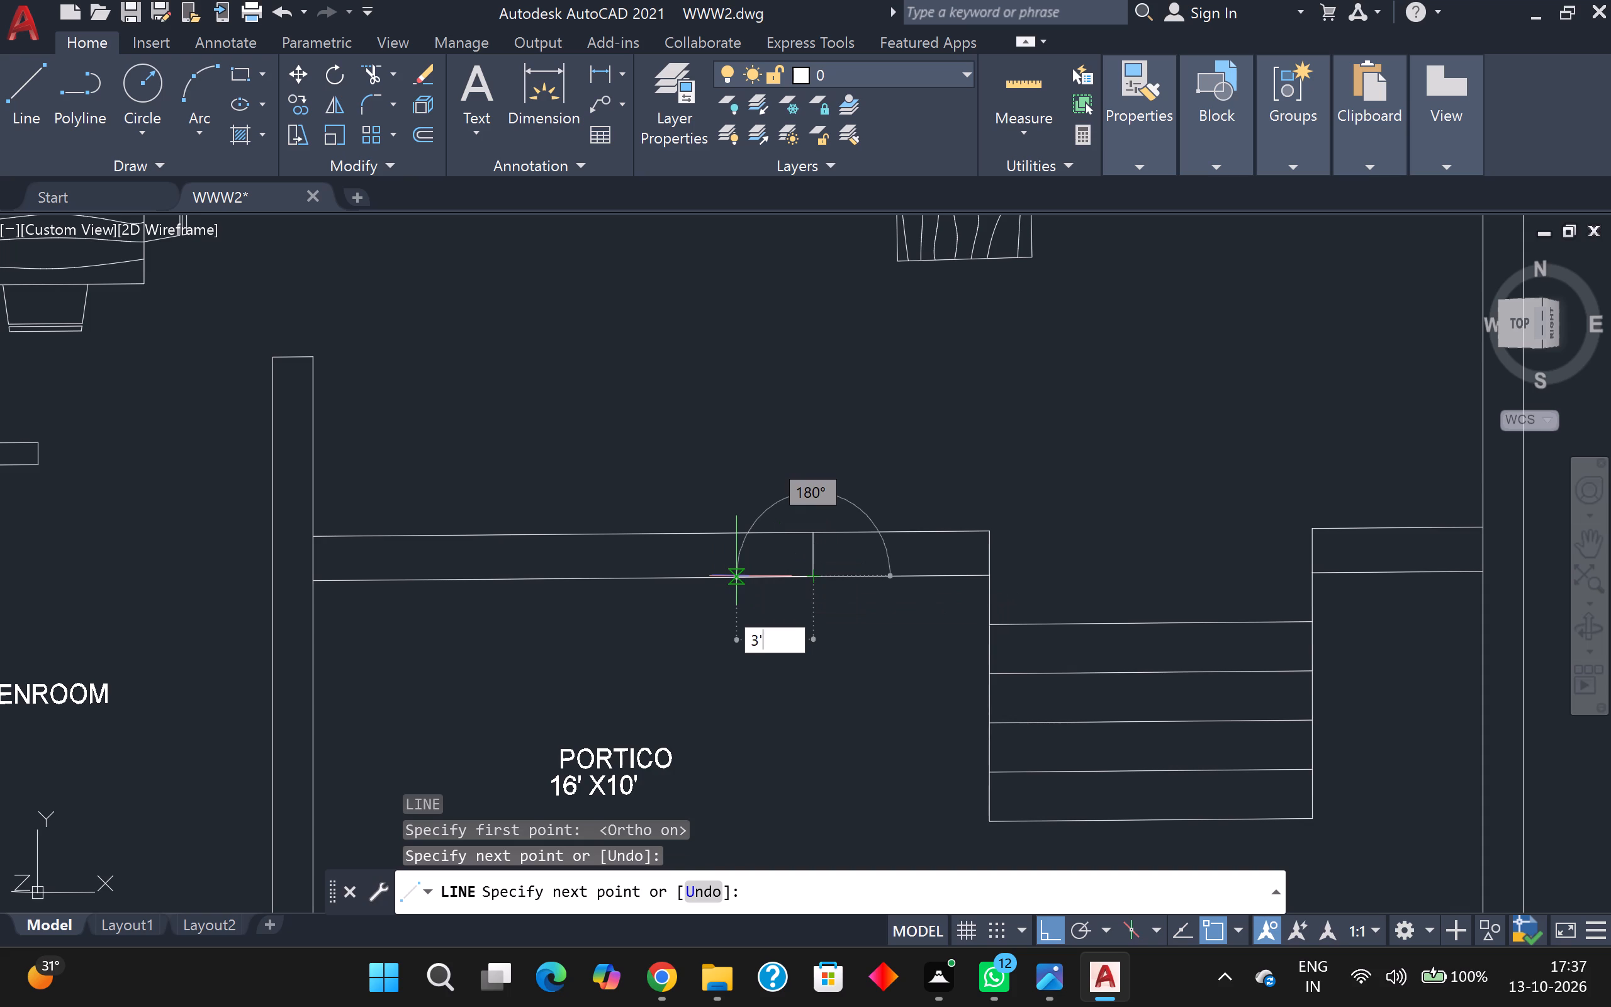
pyautogui.press('Return')
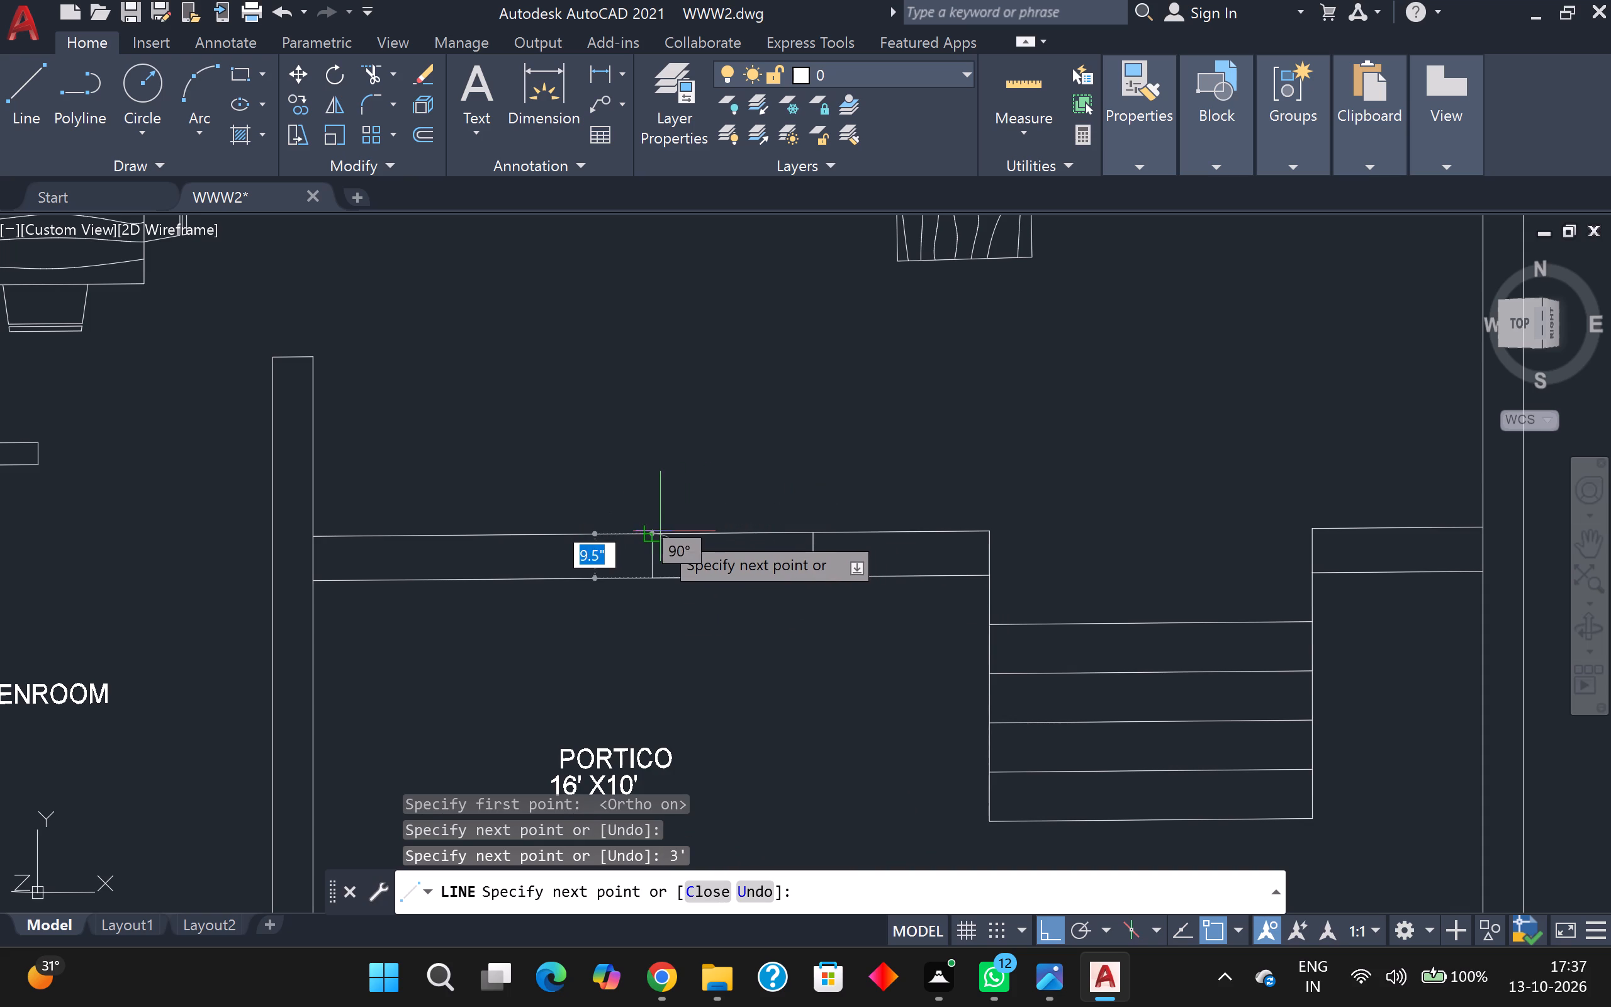
pyautogui.click(657, 531)
pyautogui.click(811, 532)
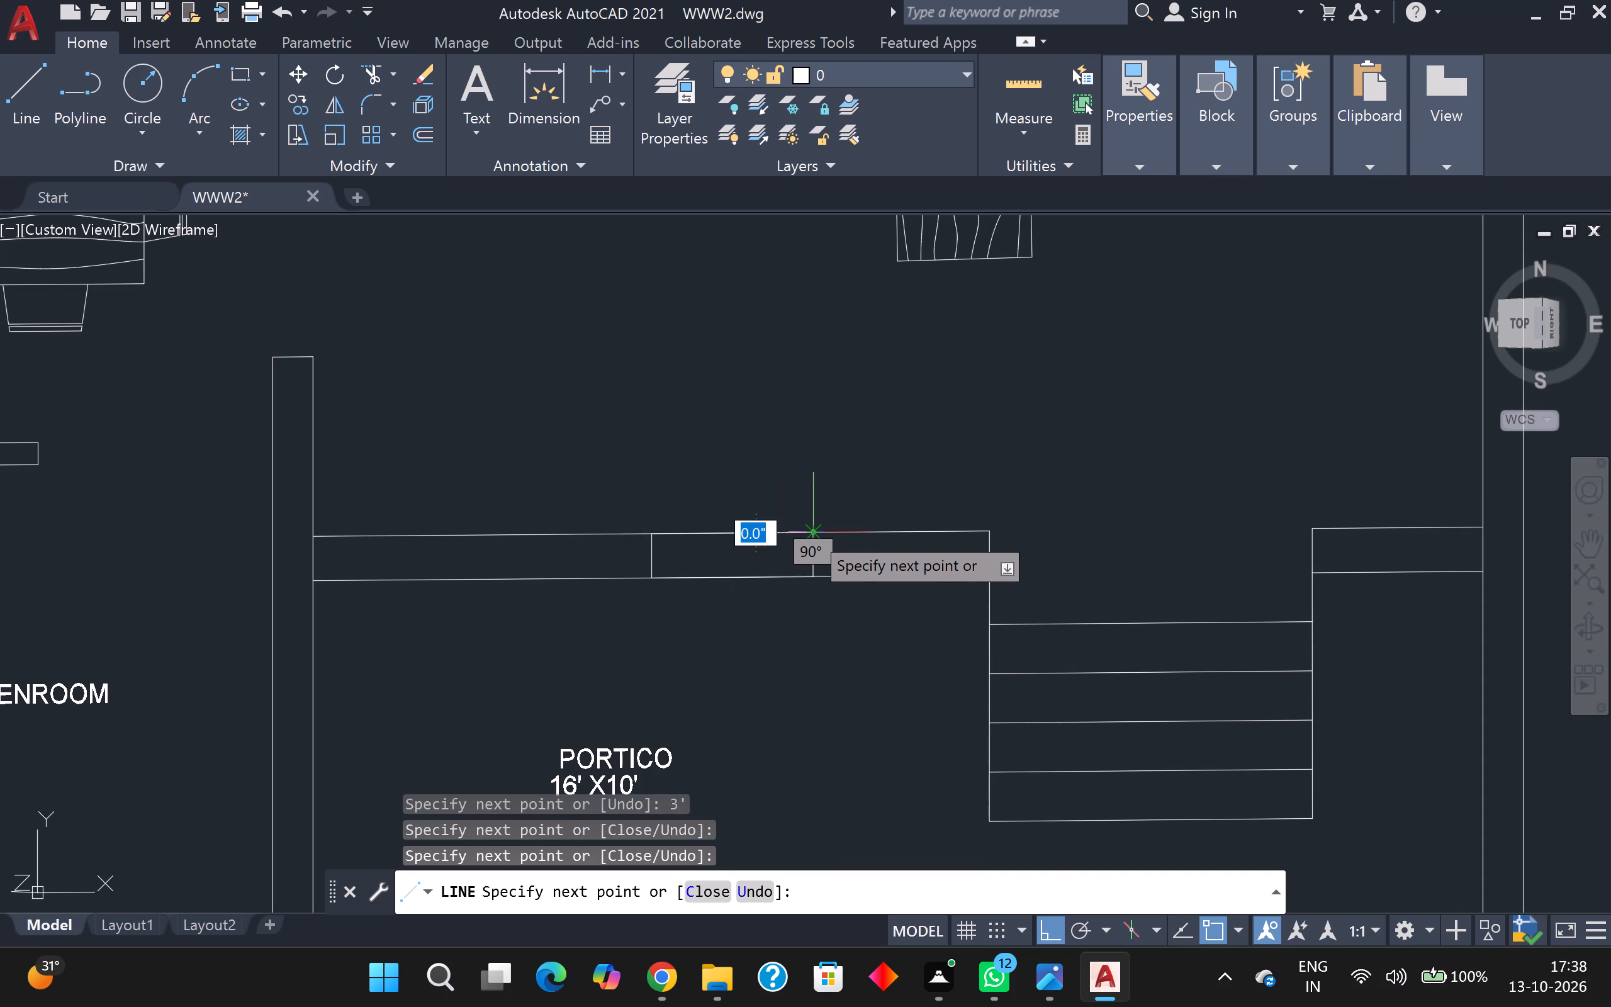
pyautogui.click(814, 548)
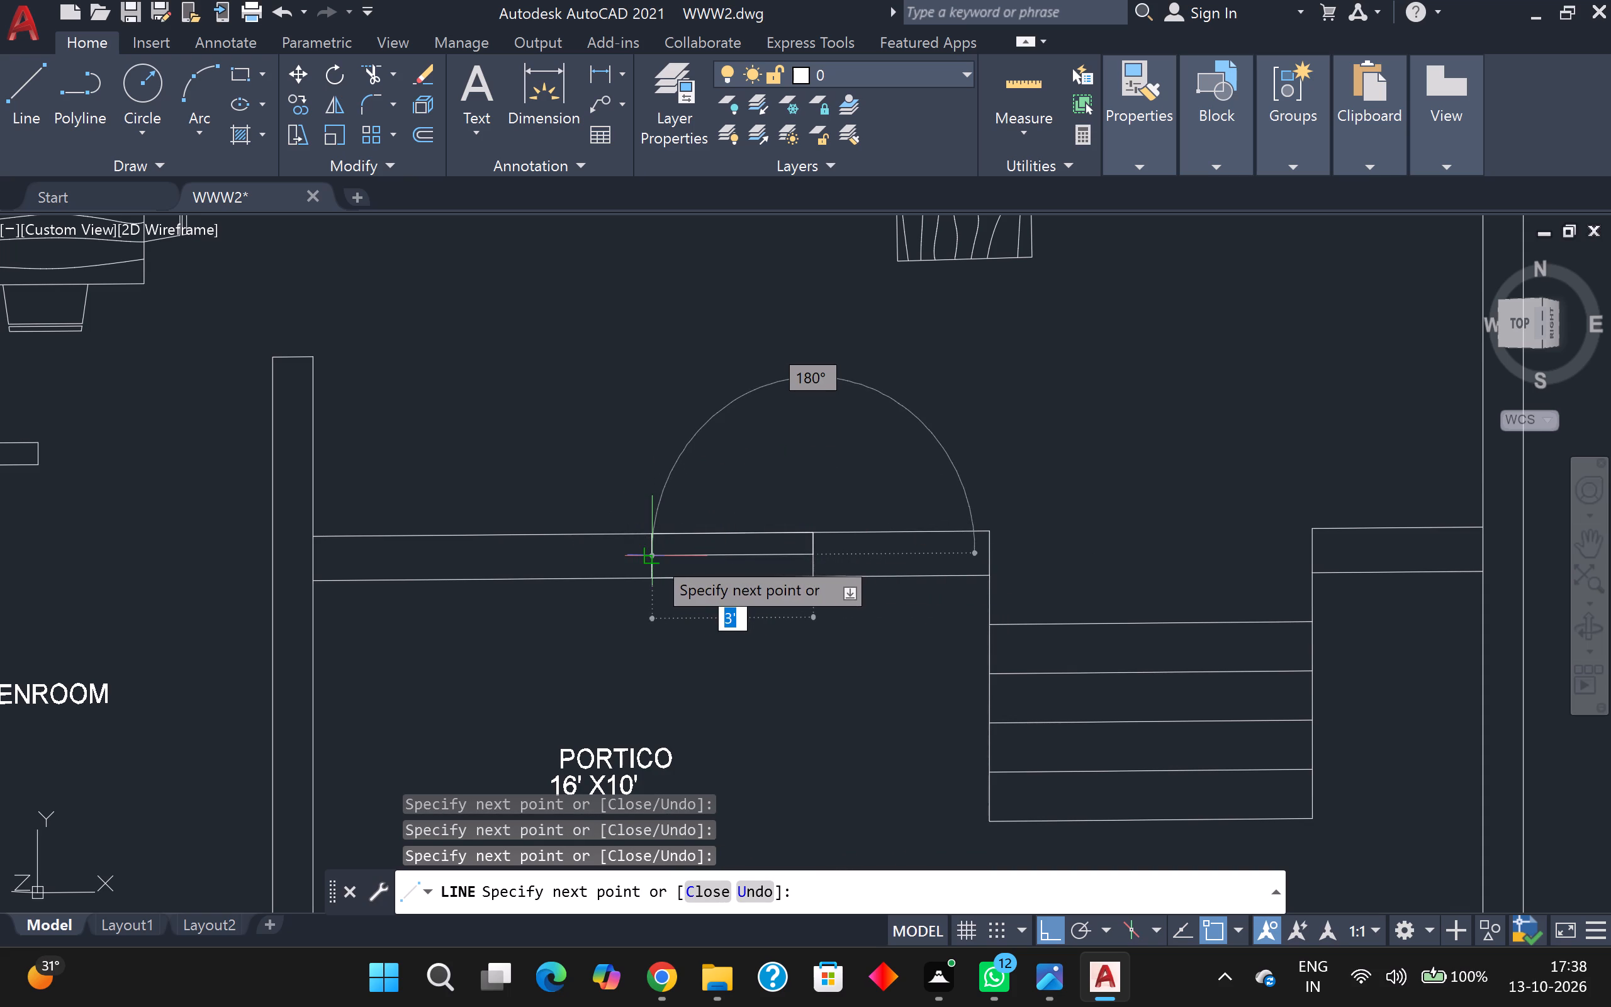
pyautogui.click(653, 556)
pyautogui.press('Escape')
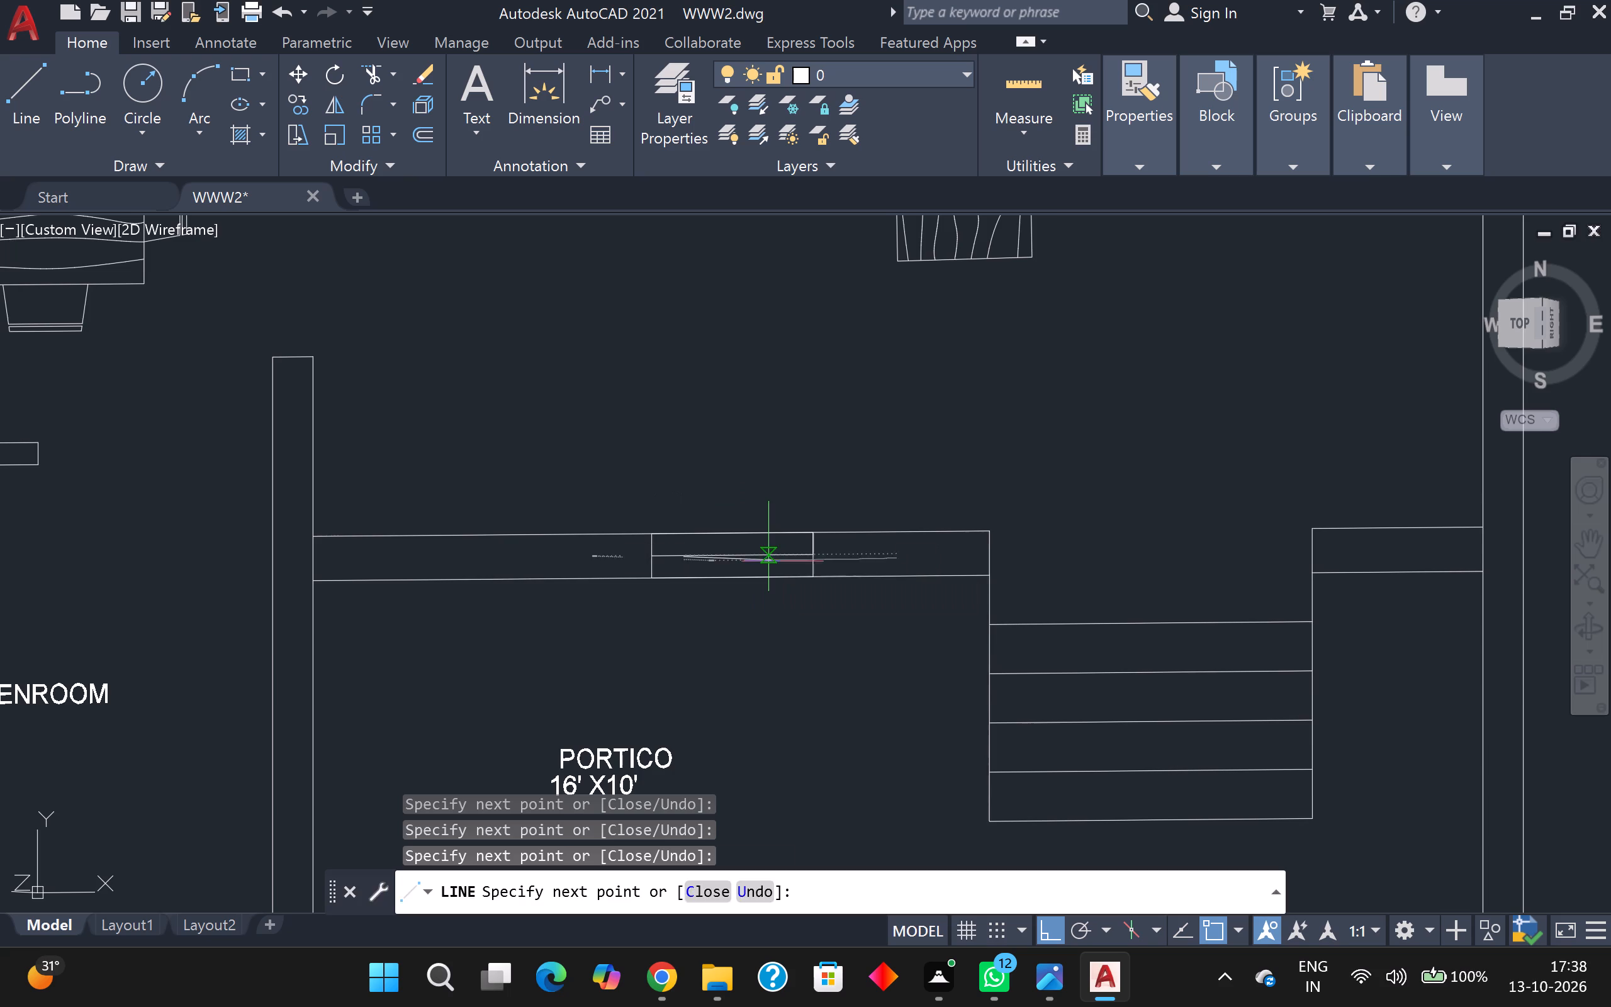
# Draw a 3' wide window with a centre line in the outer wall below the KITCHENROOM label.
pyautogui.scroll(-1, 768, 563)
pyautogui.moveTo(617, 604); pyautogui.dragTo(765, 495, button='middle')
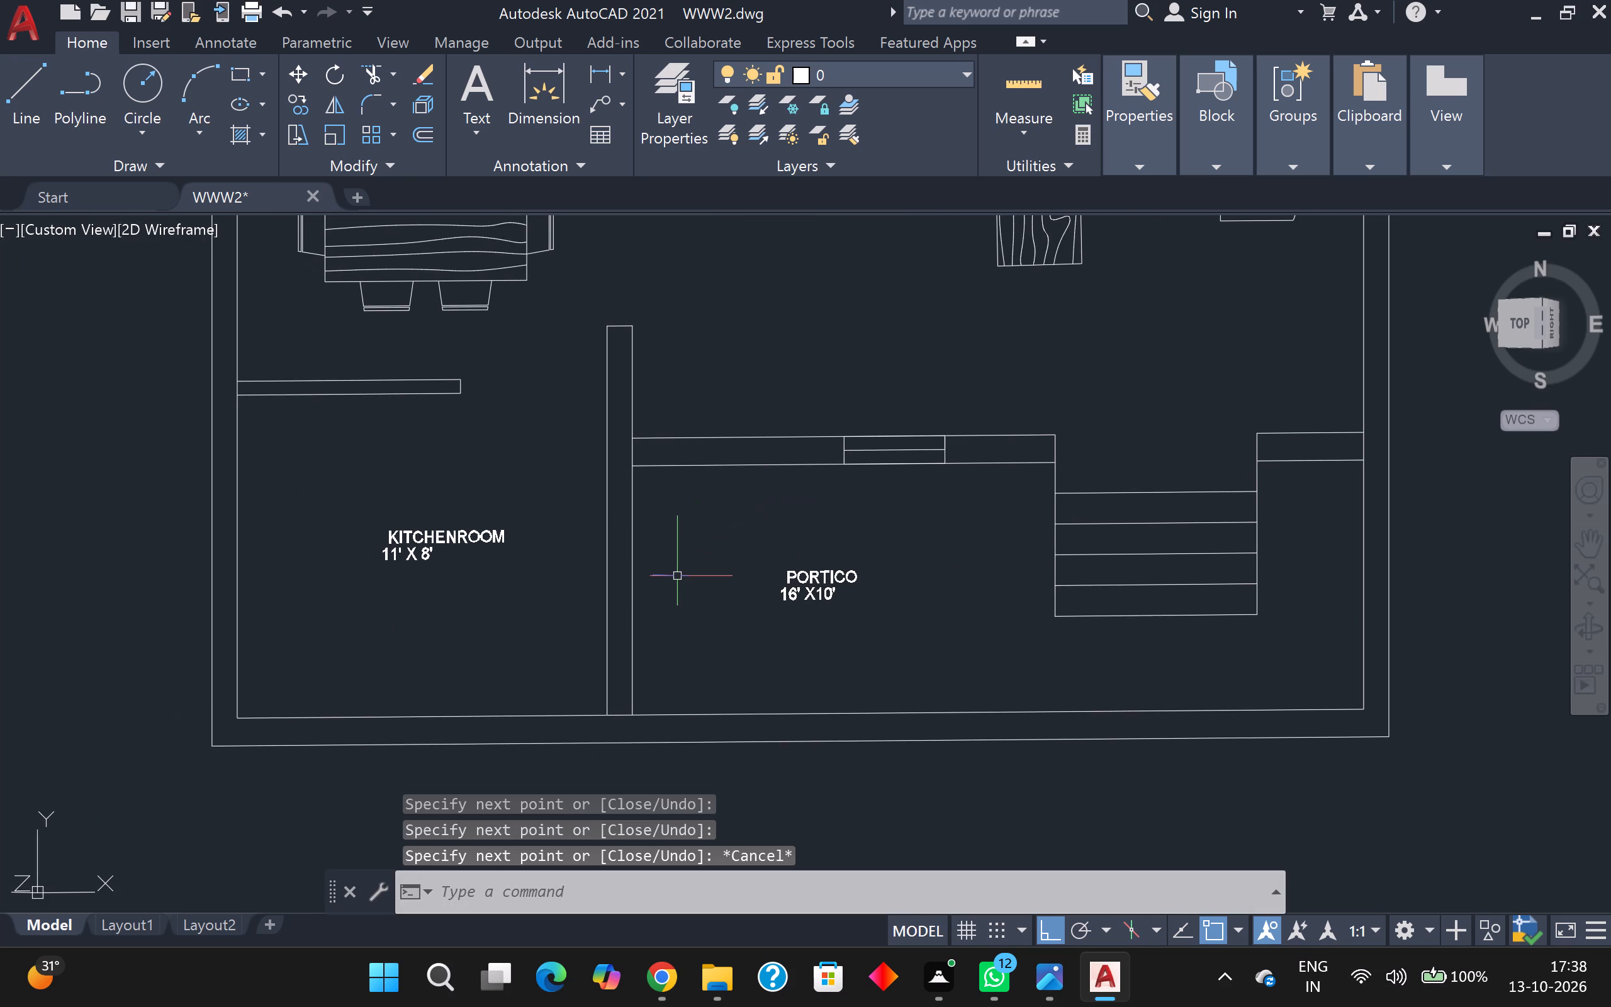
pyautogui.press('l')
pyautogui.press('Return')
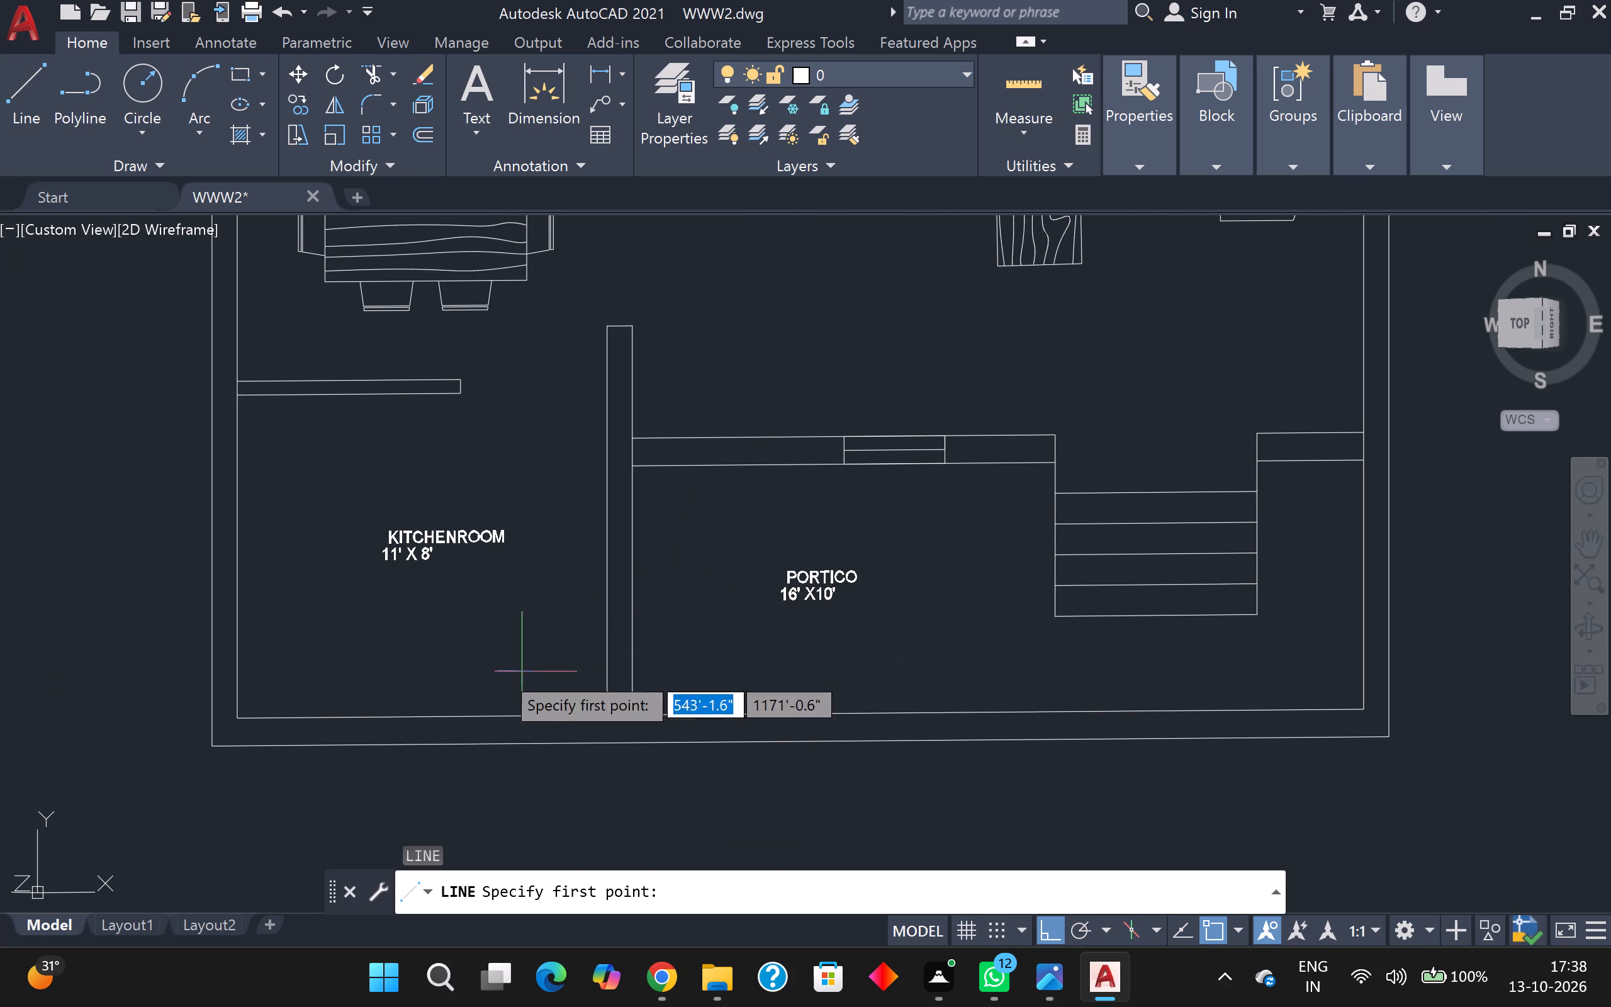
pyautogui.moveTo(410, 762); pyautogui.dragTo(471, 641, button='middle')
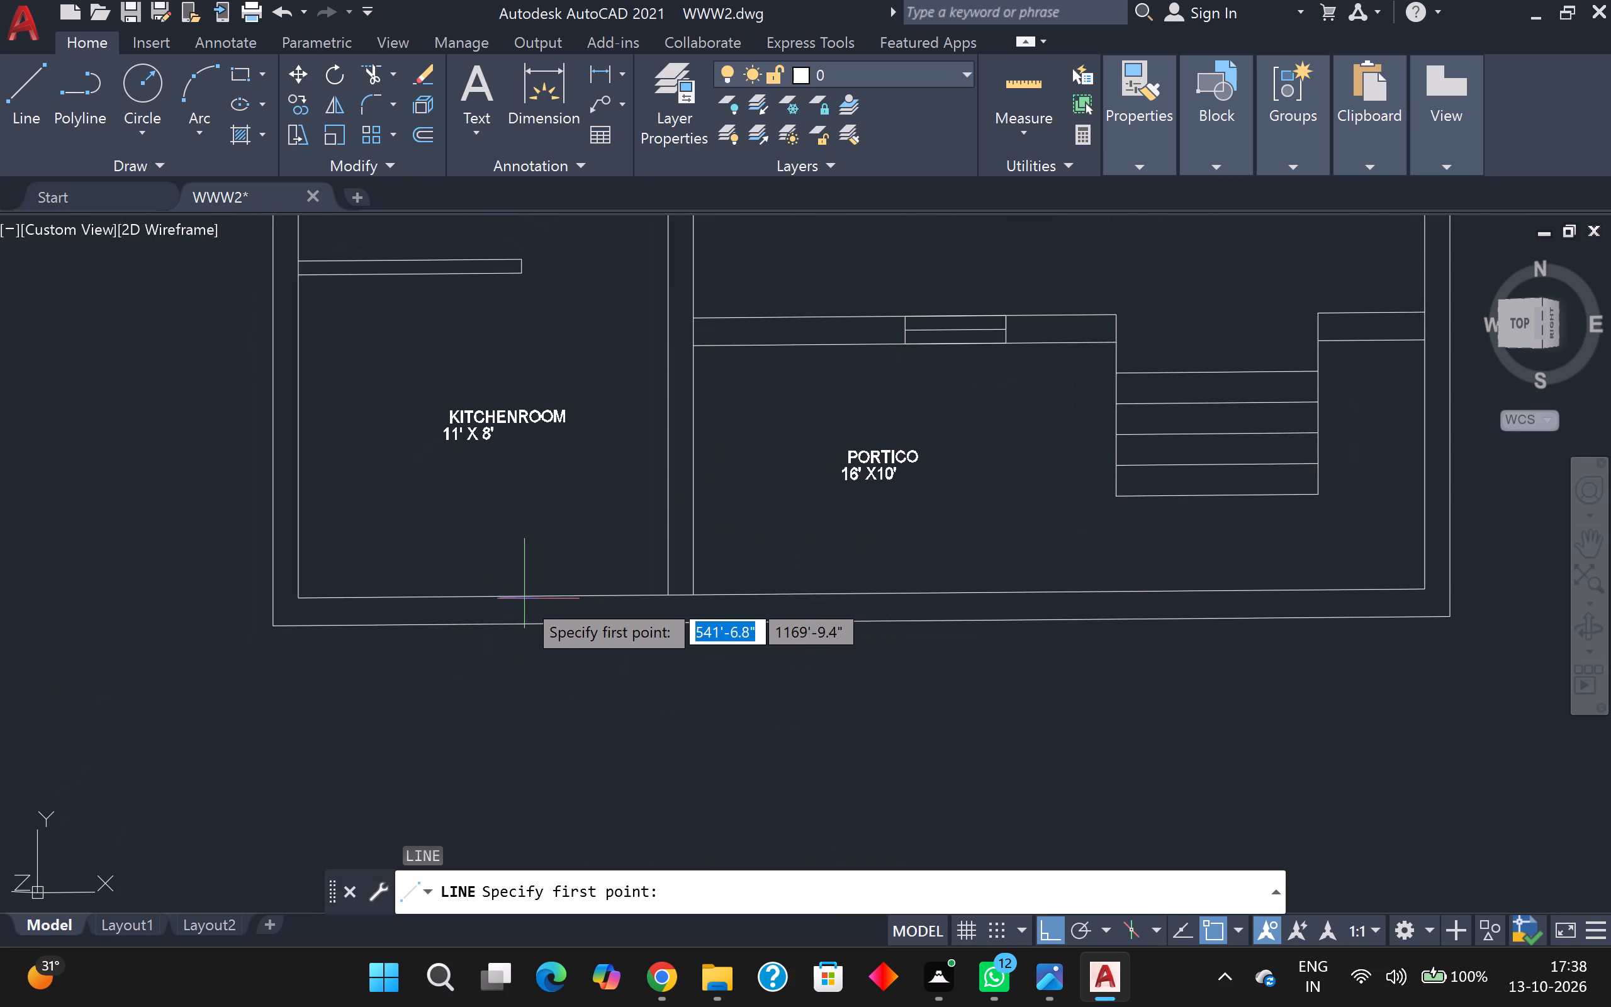
pyautogui.click(520, 599)
pyautogui.click(514, 627)
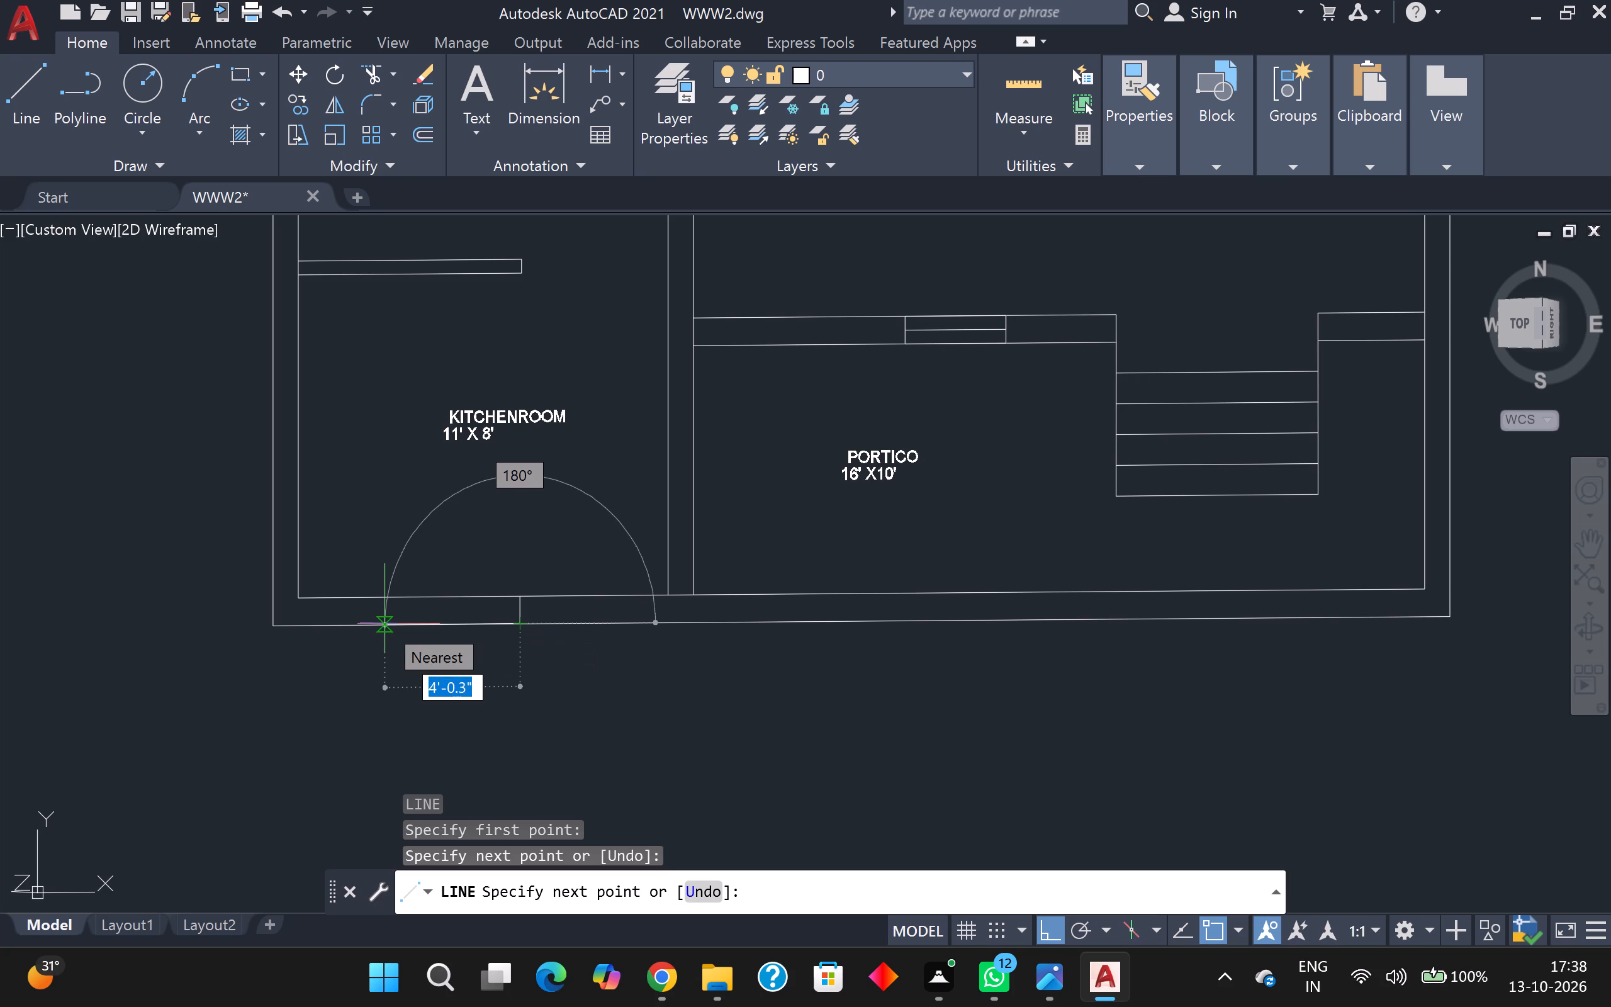
pyautogui.press('3')
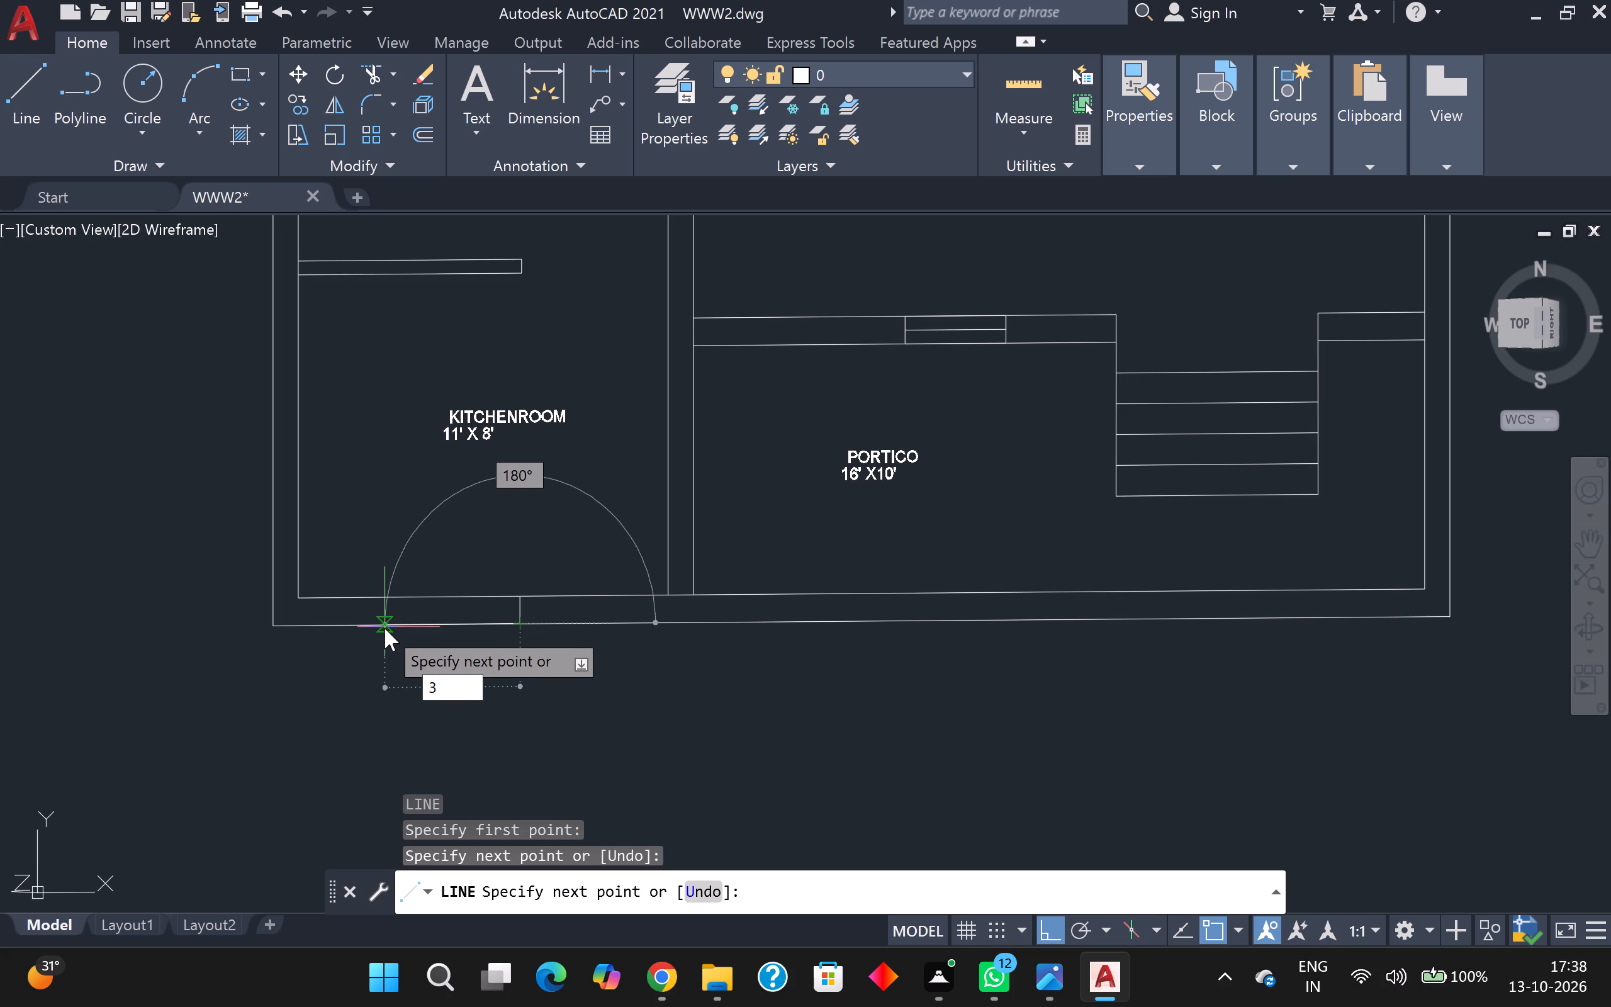
pyautogui.press("'")
pyautogui.press('Return')
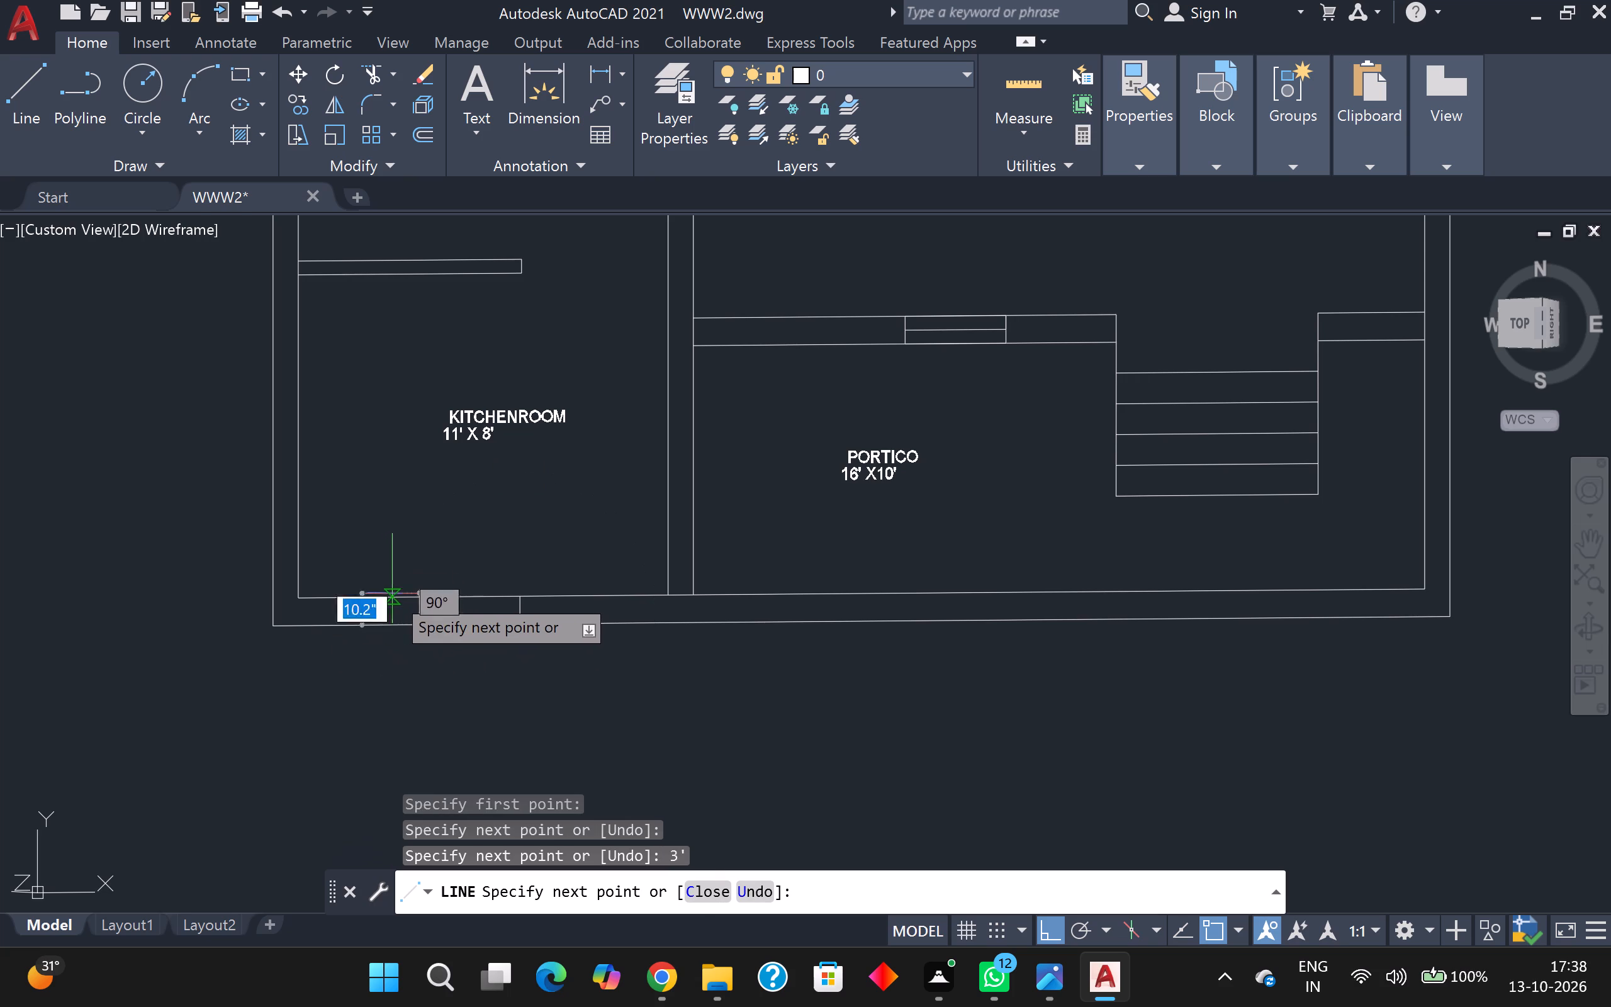
pyautogui.scroll(1, 392, 594)
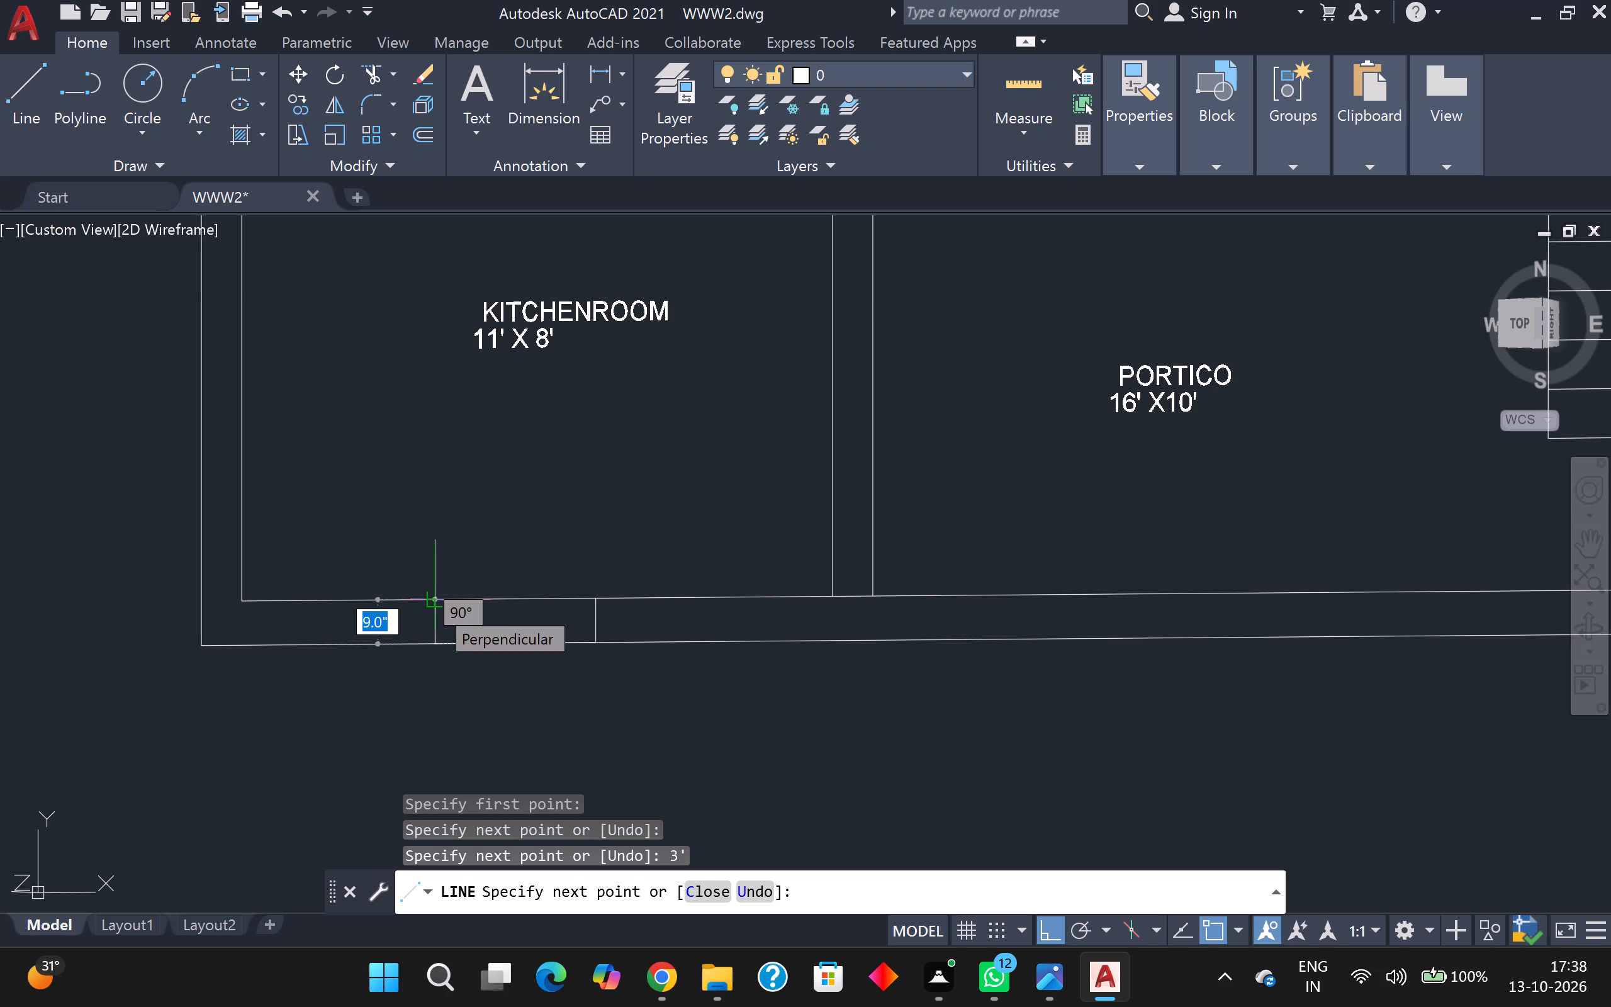
pyautogui.click(435, 605)
pyautogui.click(595, 599)
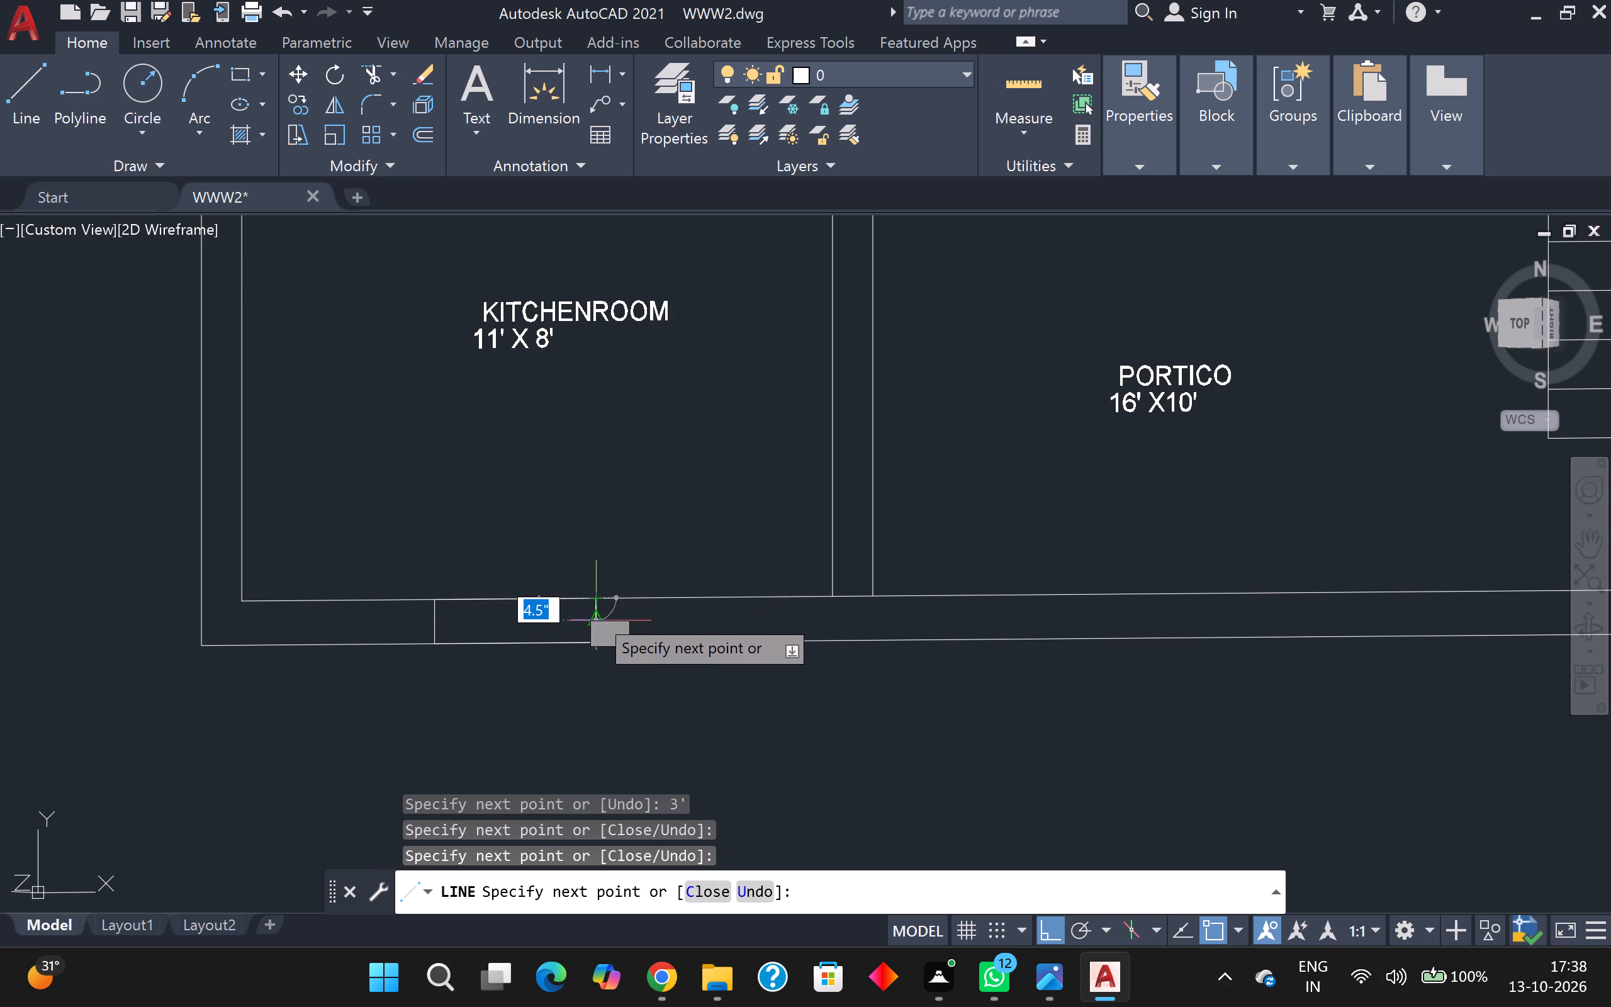
pyautogui.click(595, 614)
pyautogui.click(429, 619)
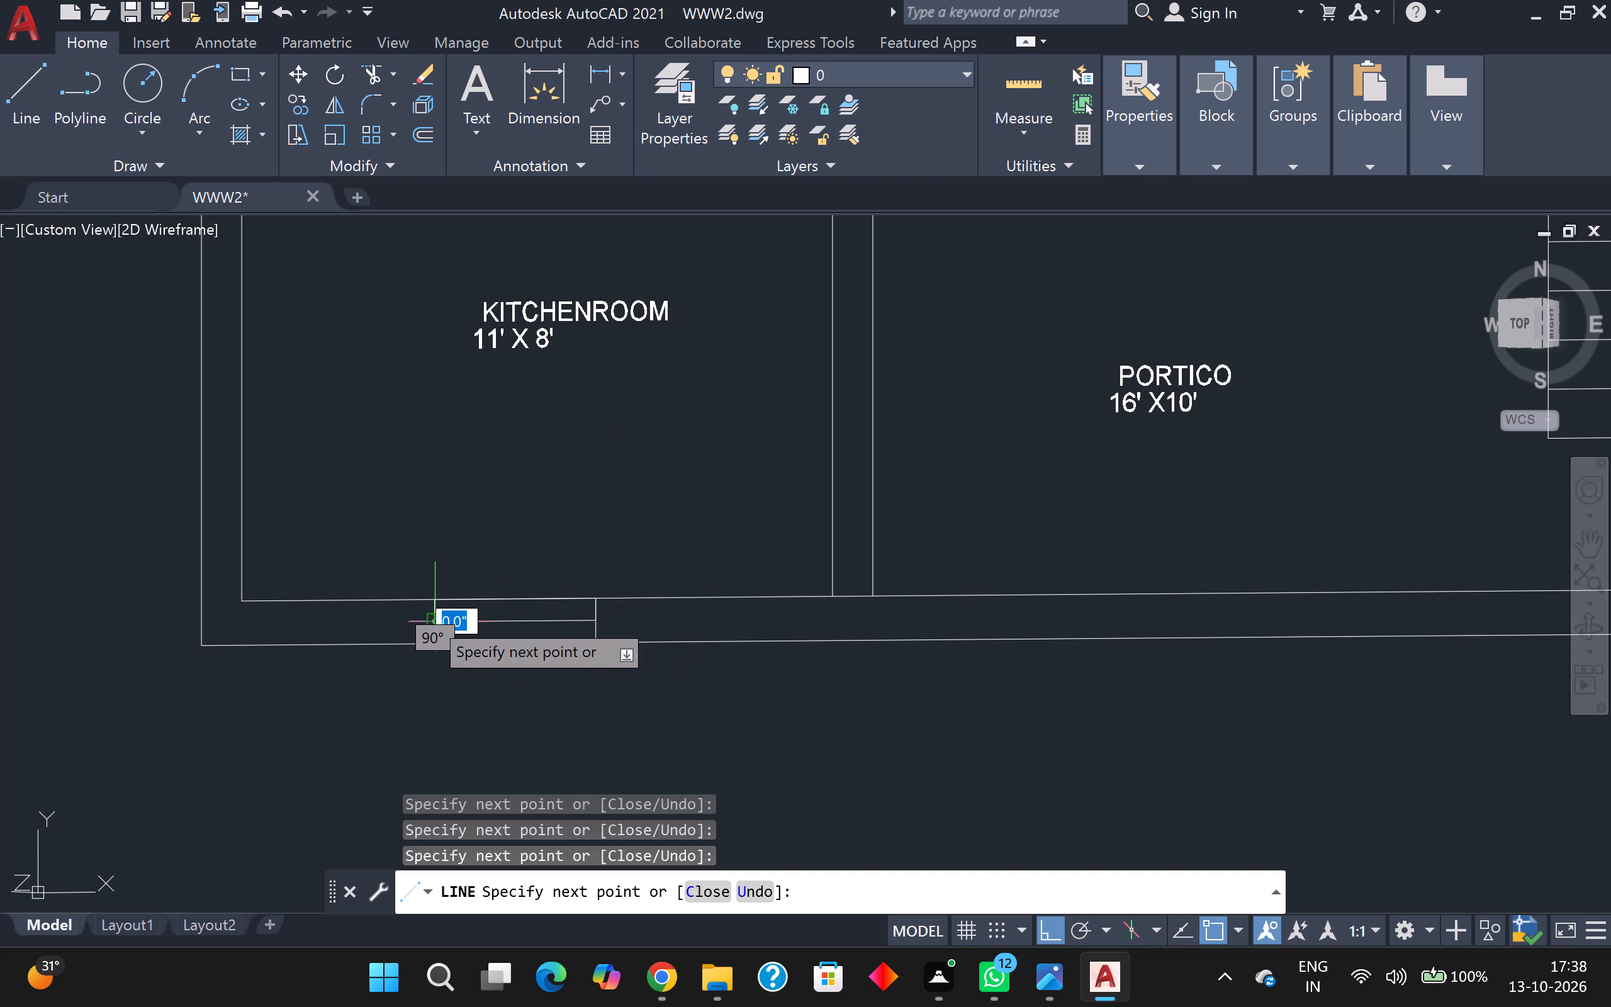
pyautogui.press('Escape')
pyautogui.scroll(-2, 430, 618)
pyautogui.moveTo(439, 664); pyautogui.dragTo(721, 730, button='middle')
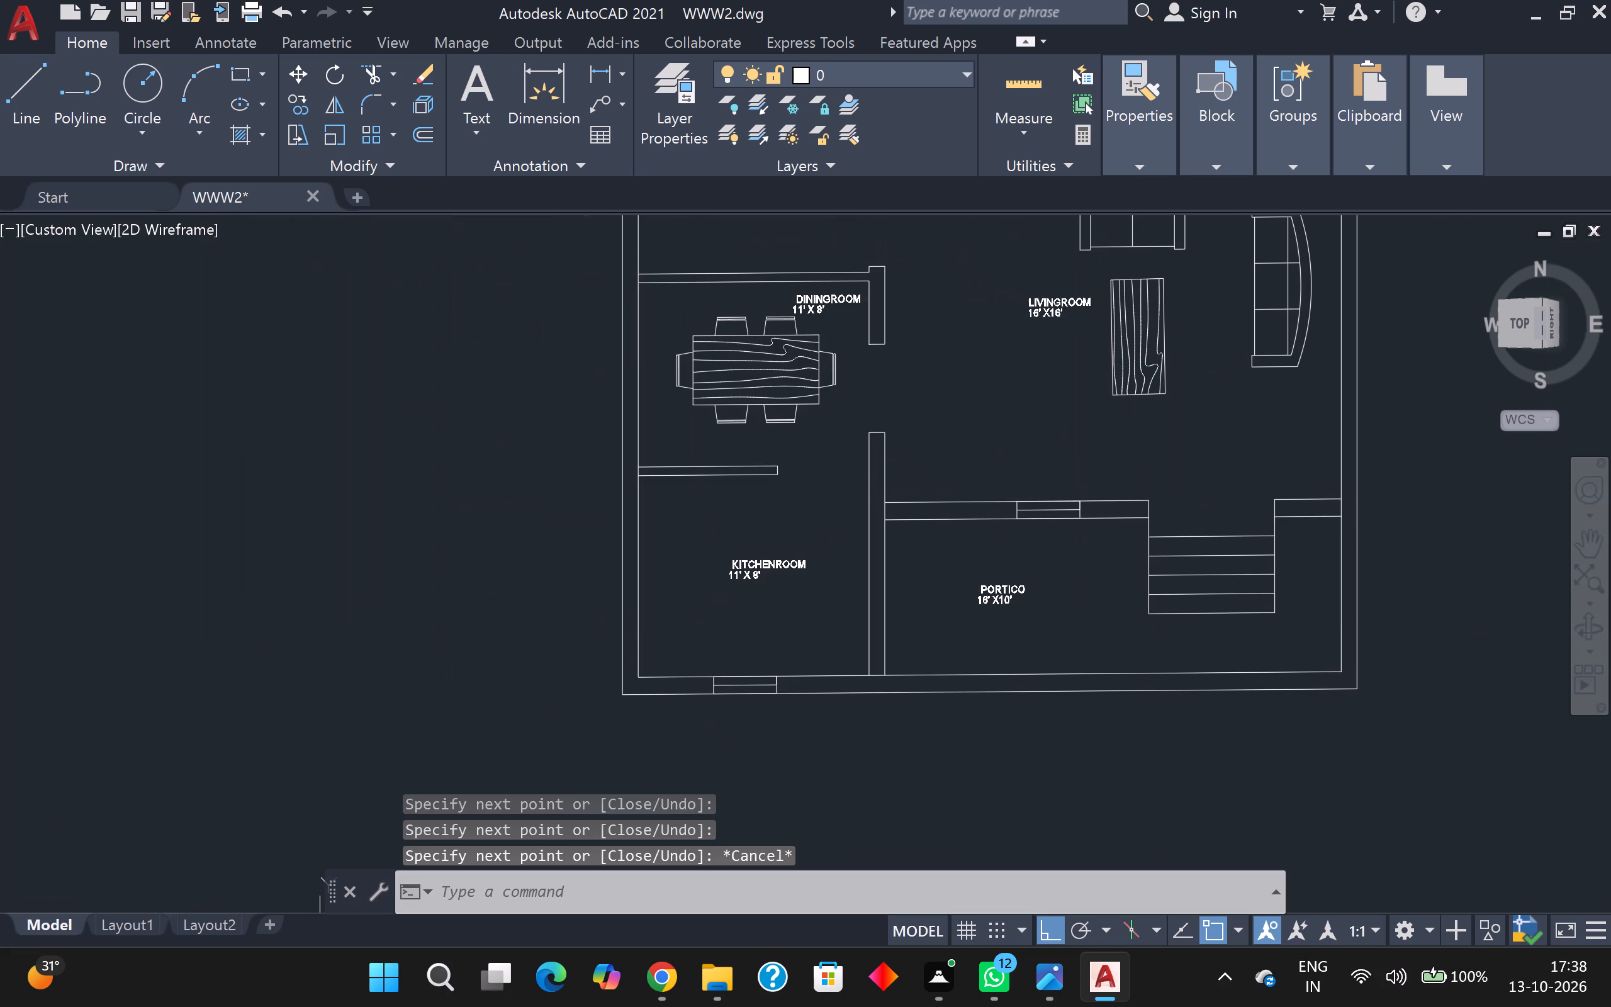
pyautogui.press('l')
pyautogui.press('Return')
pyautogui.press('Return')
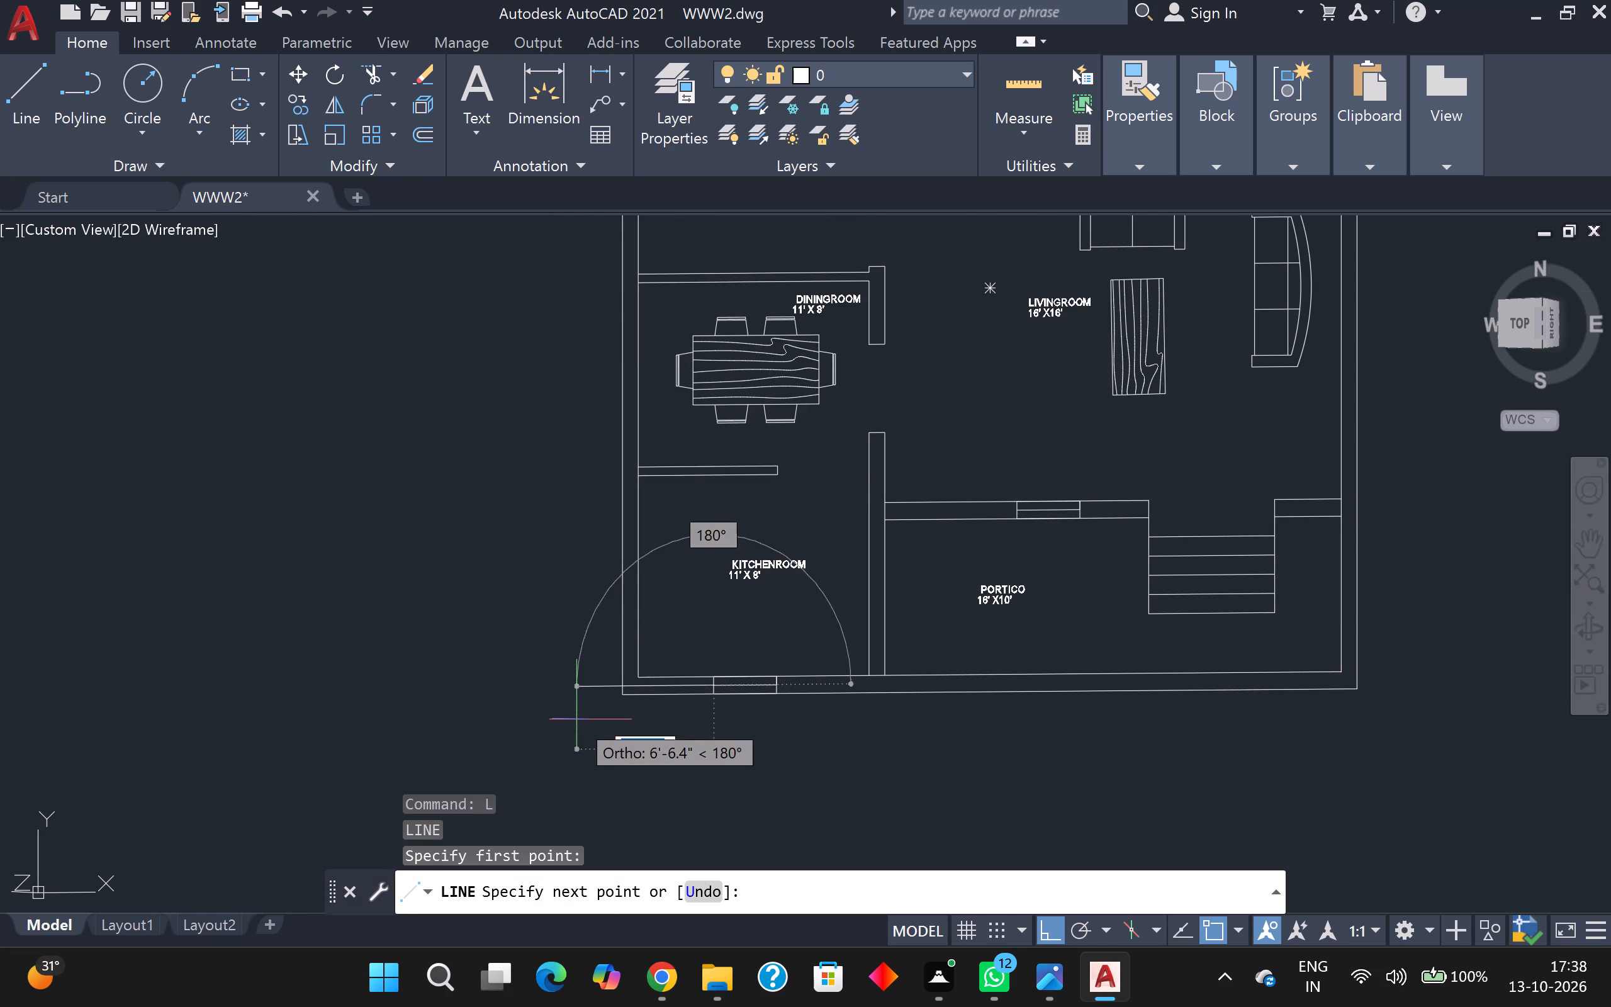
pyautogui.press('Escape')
# Draw a 3' window with a centre line in the kitchen's west outer wall, between its inner and outer faces.
pyautogui.press('l')
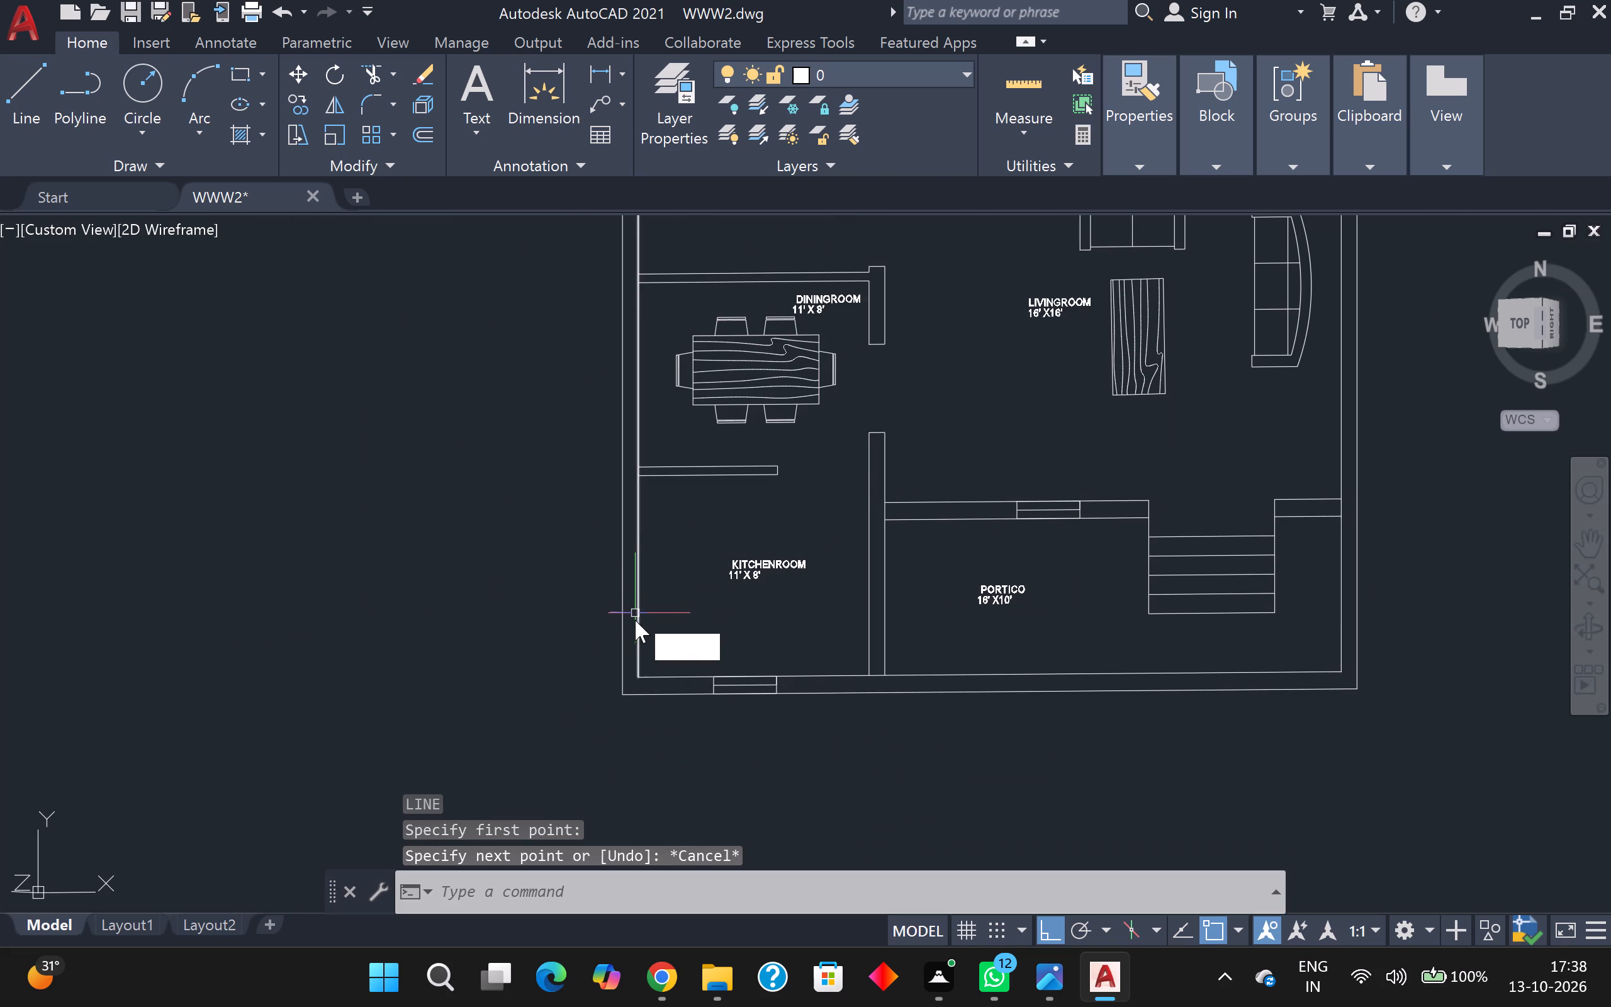
pyautogui.press('Return')
pyautogui.scroll(2, 632, 602)
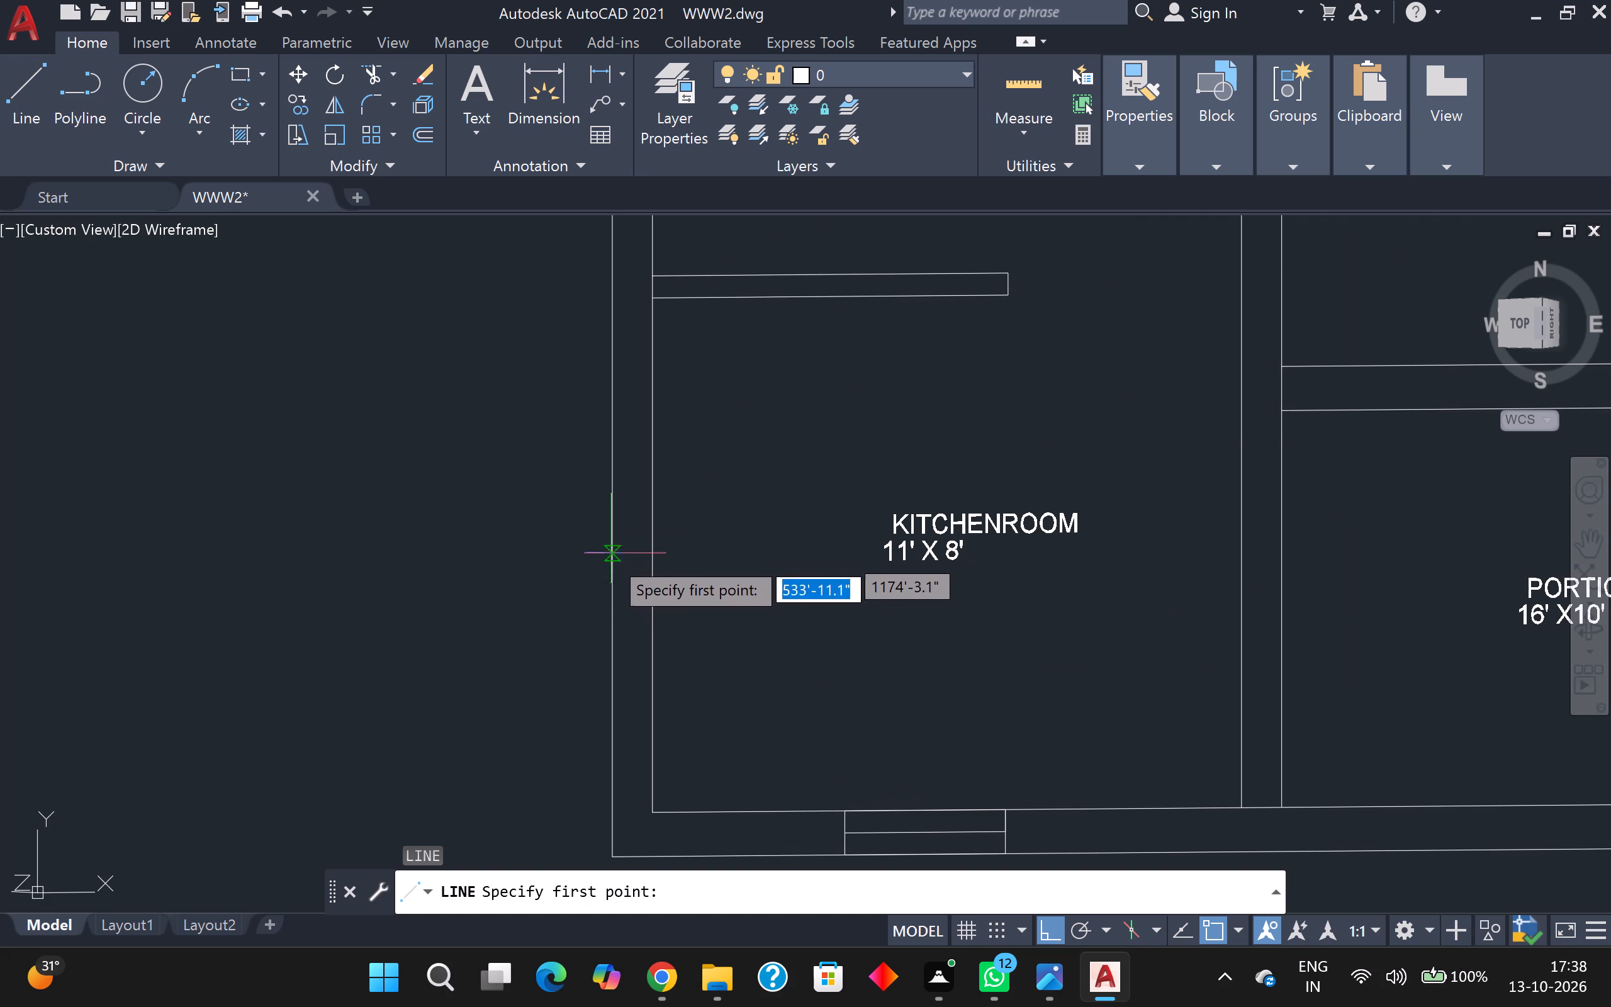
pyautogui.click(612, 561)
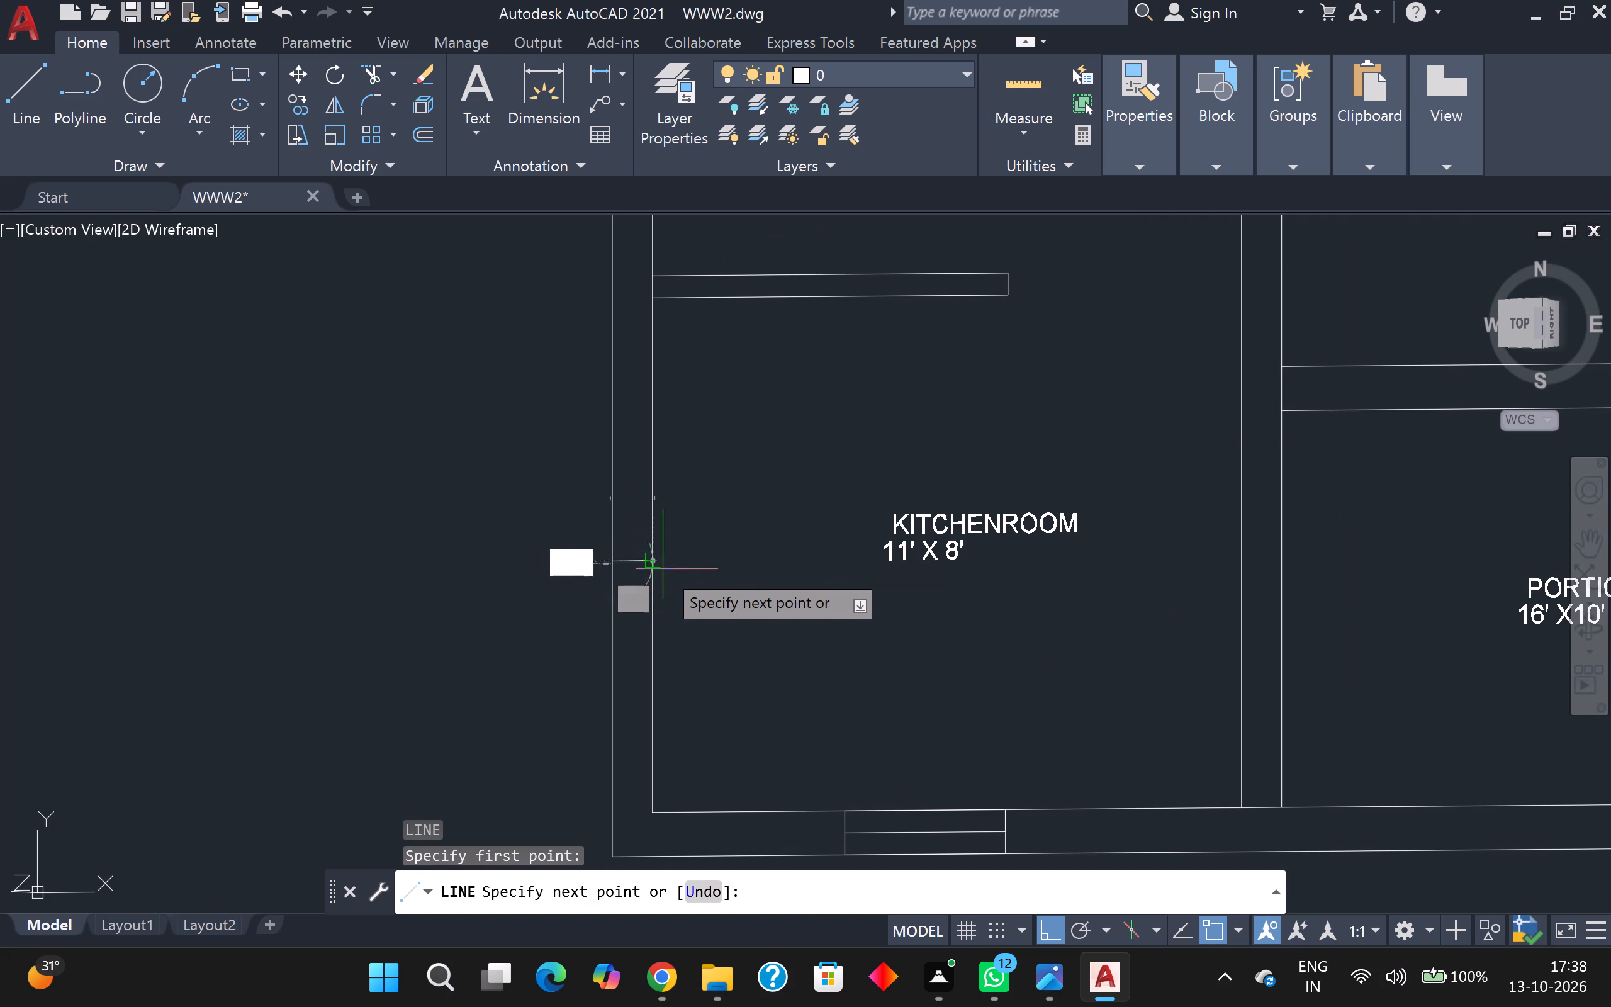
pyautogui.scroll(2, 651, 564)
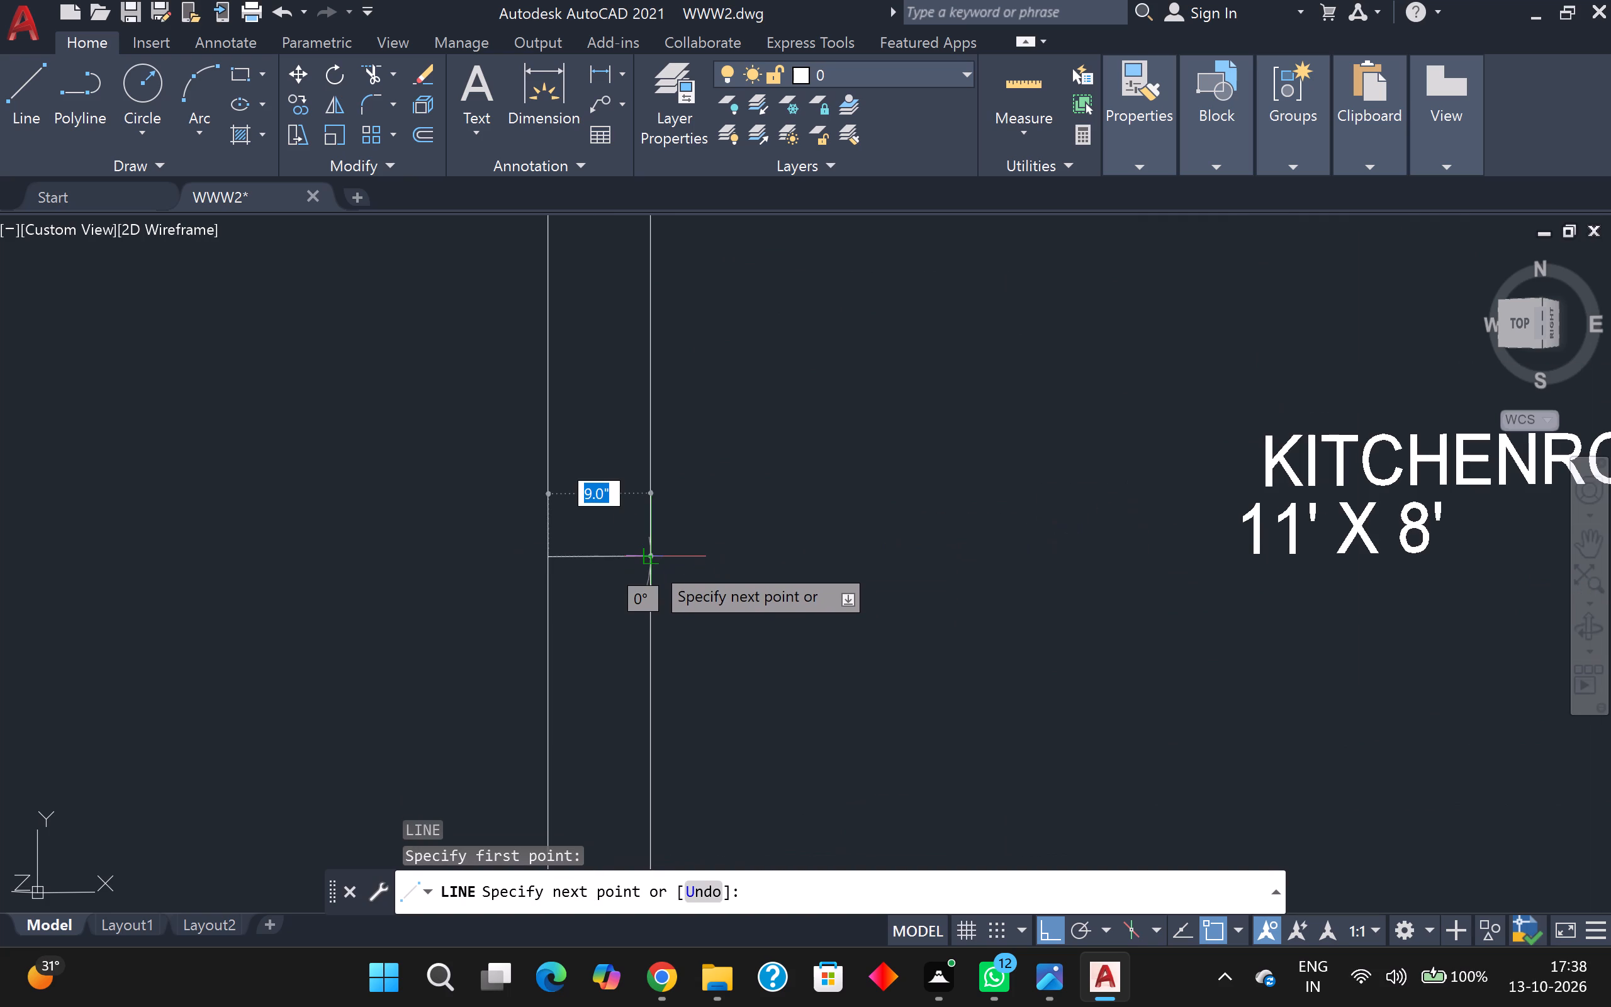
pyautogui.click(651, 554)
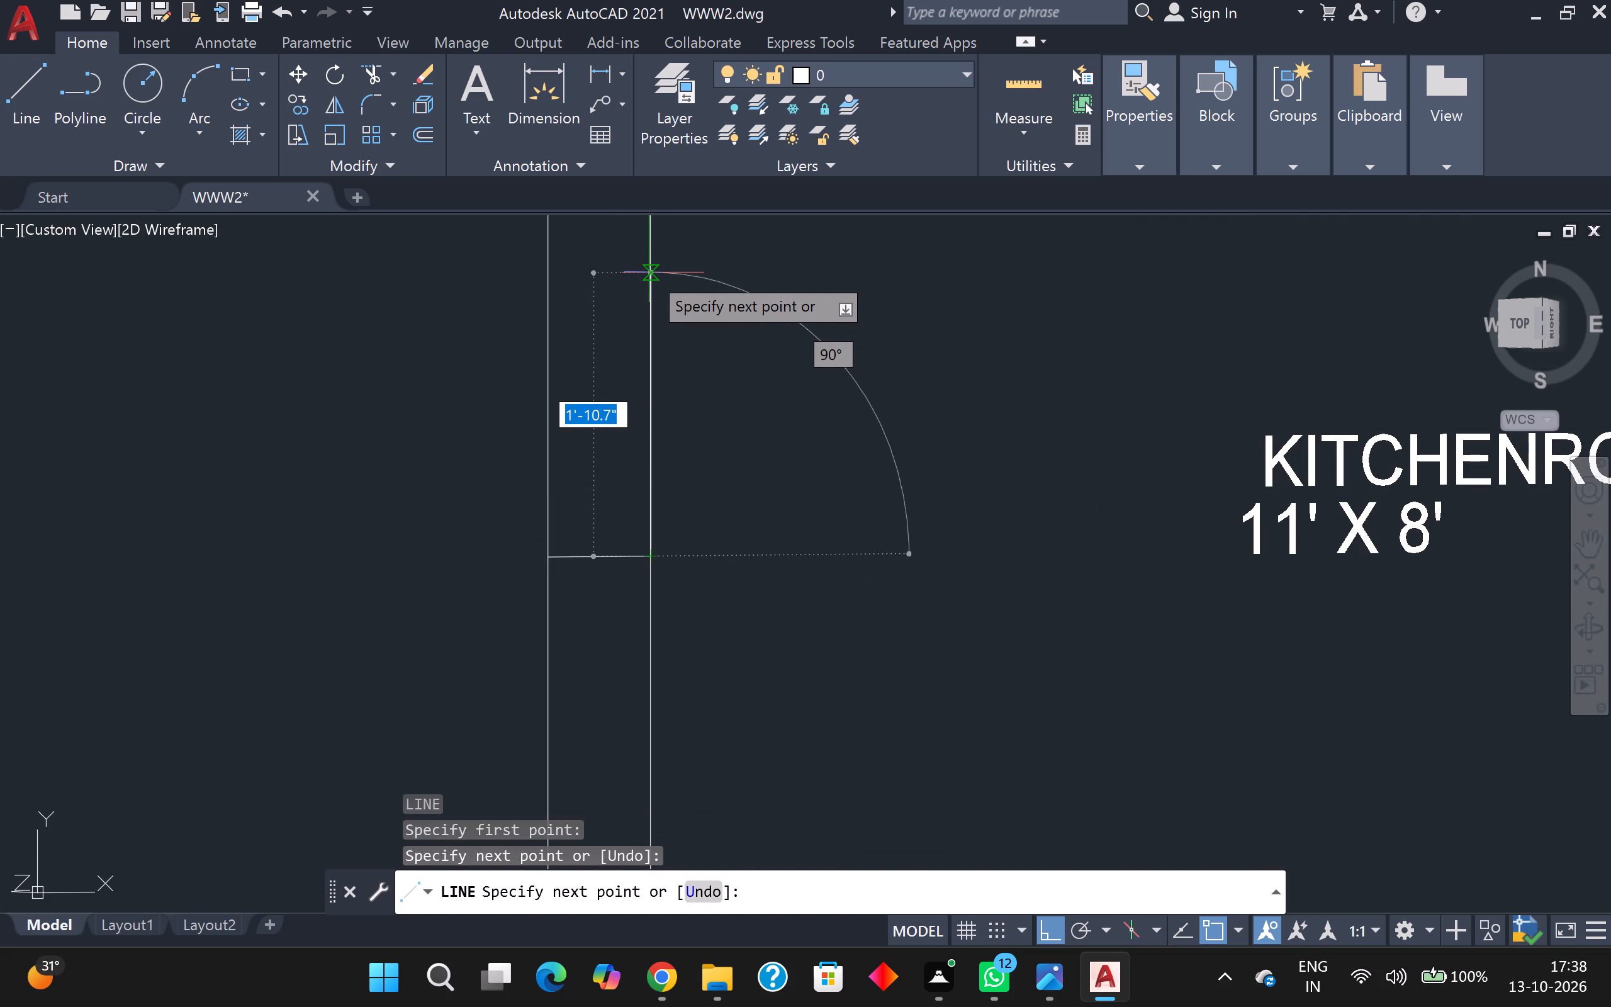
pyautogui.write("3'")
pyautogui.press('Return')
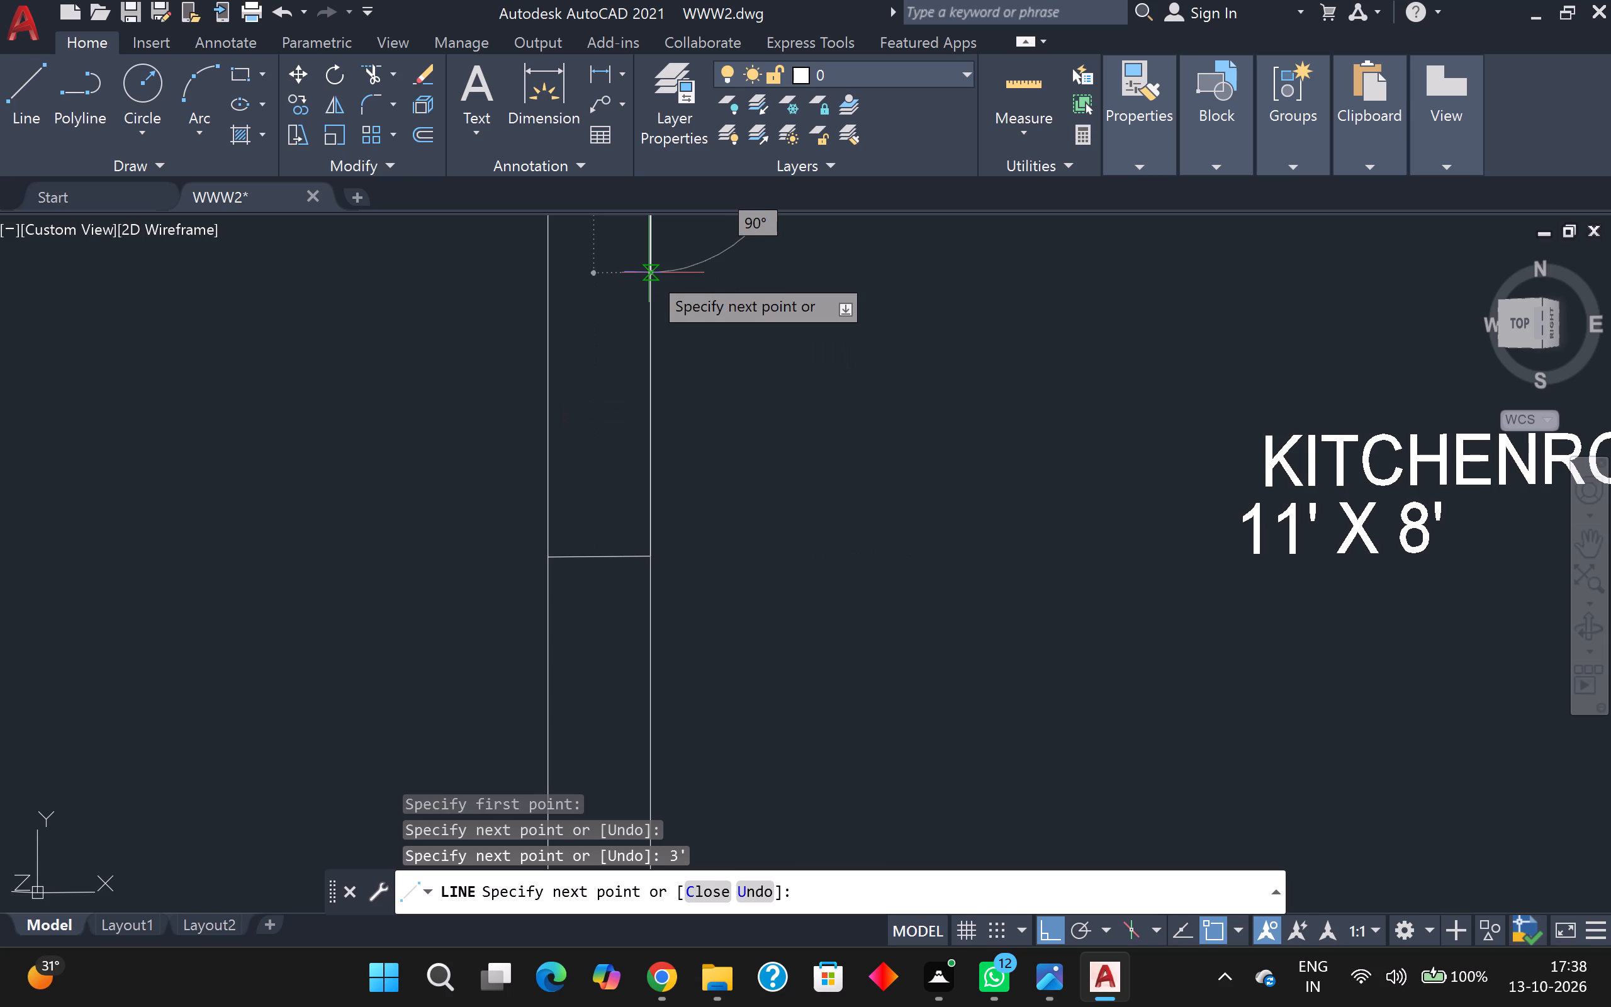
pyautogui.moveTo(649, 265); pyautogui.dragTo(642, 657, button='middle')
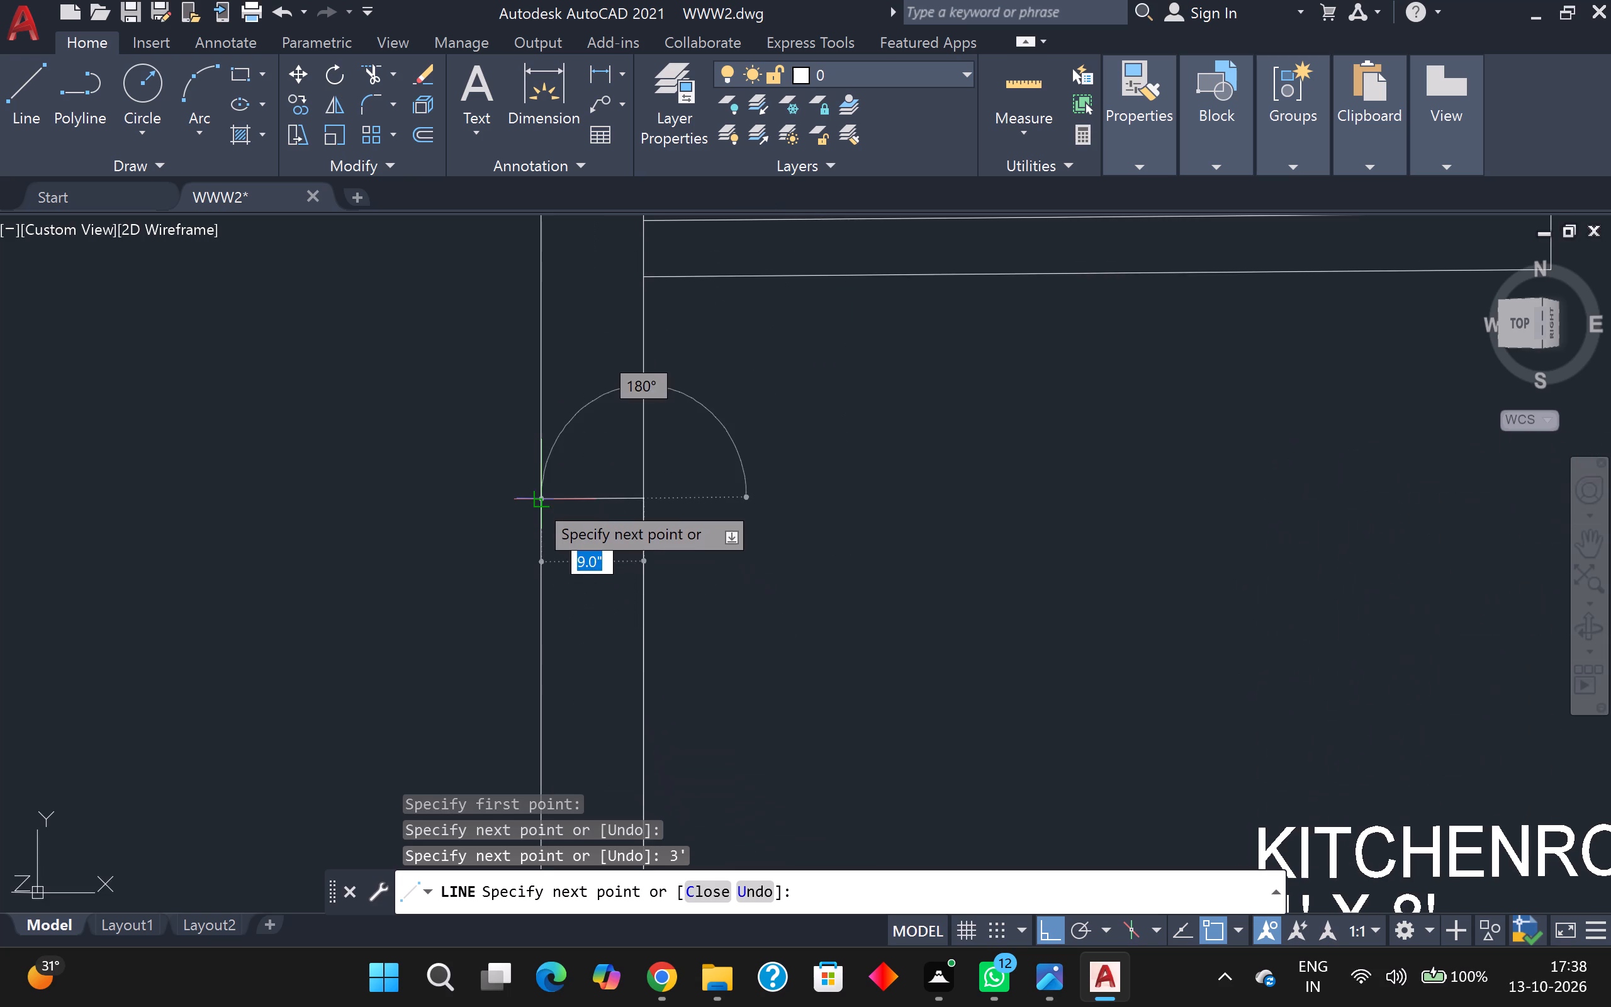
pyautogui.click(535, 500)
pyautogui.scroll(-2, 535, 500)
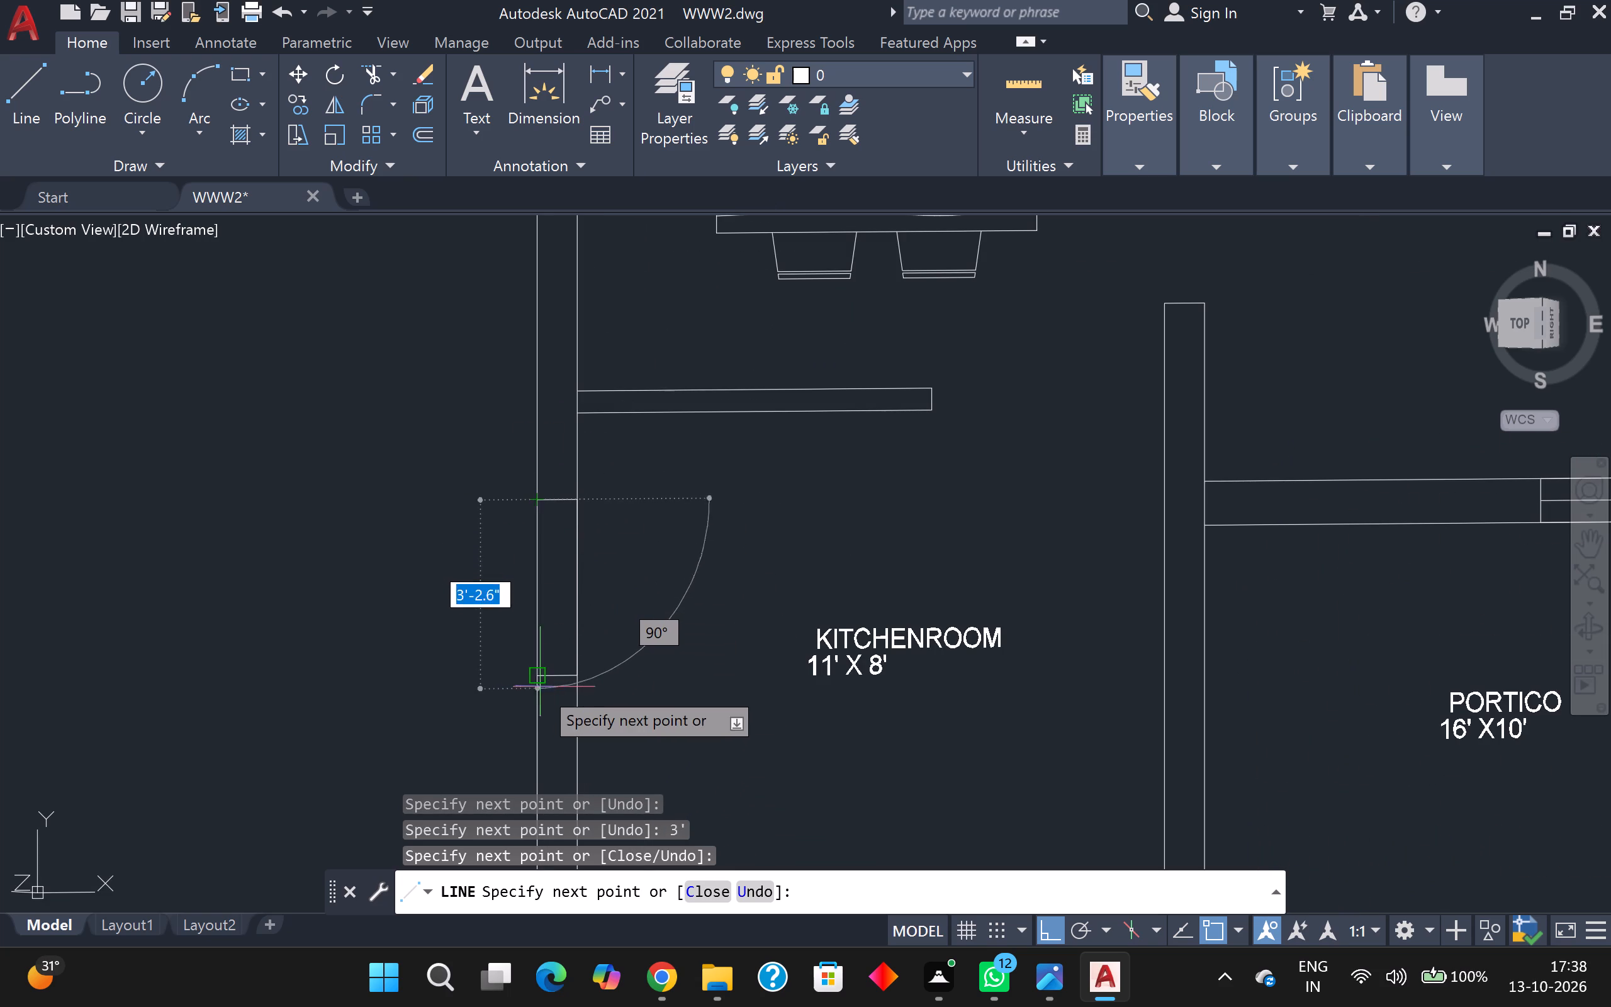
pyautogui.click(543, 672)
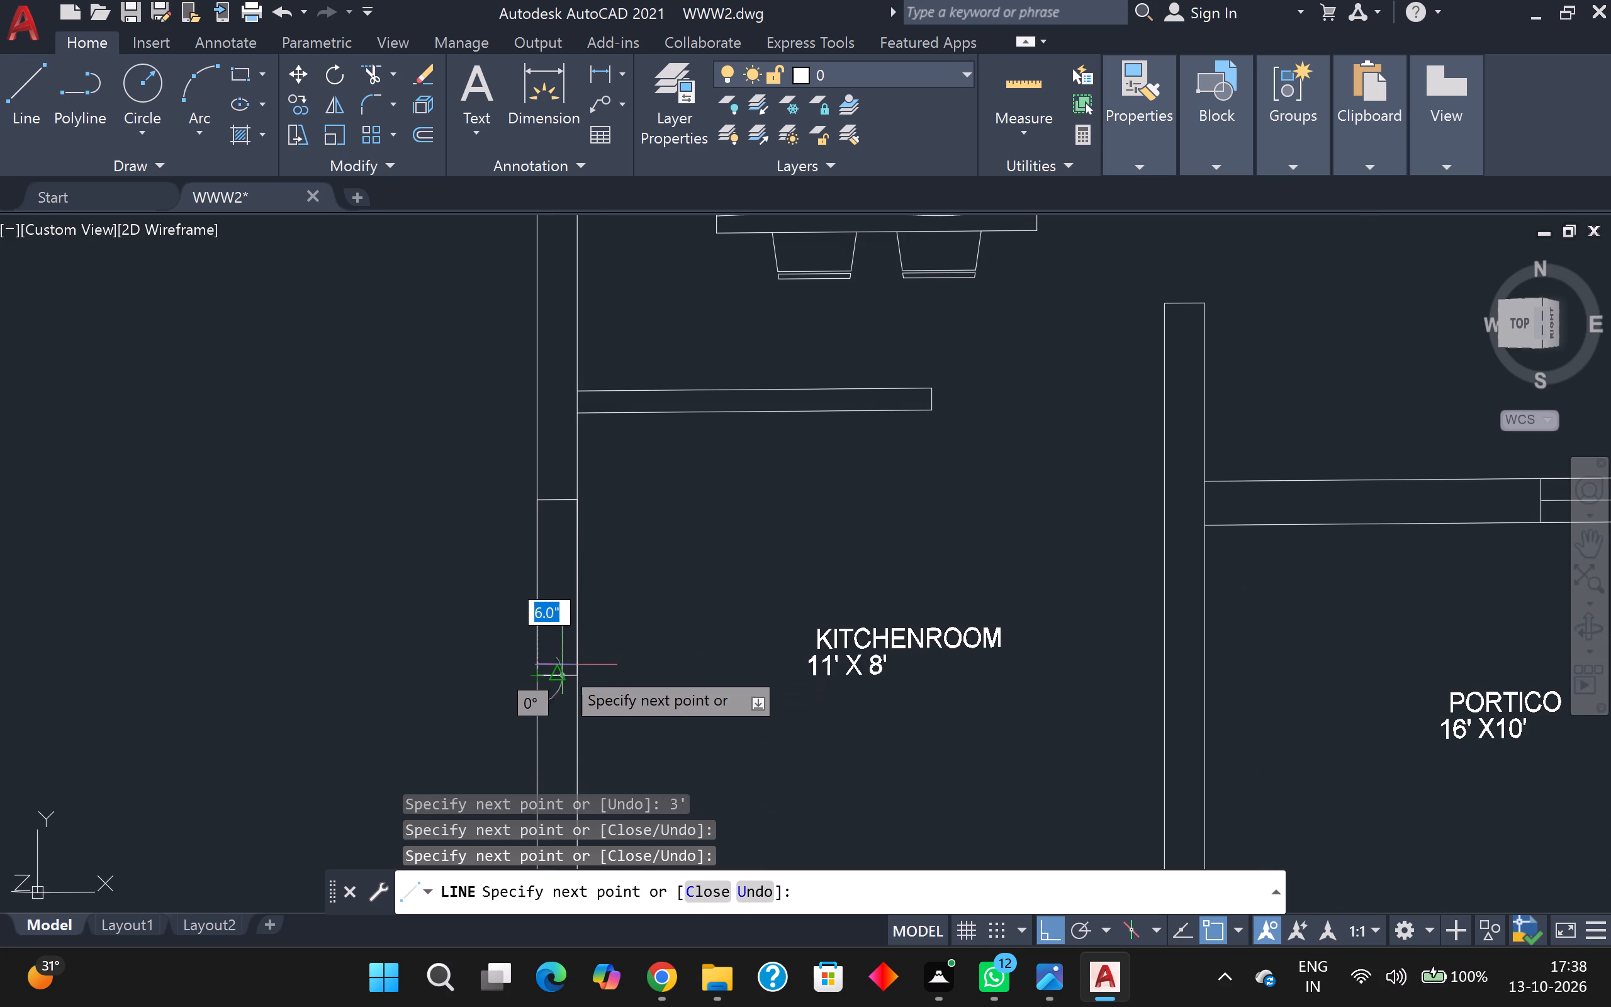
pyautogui.click(560, 669)
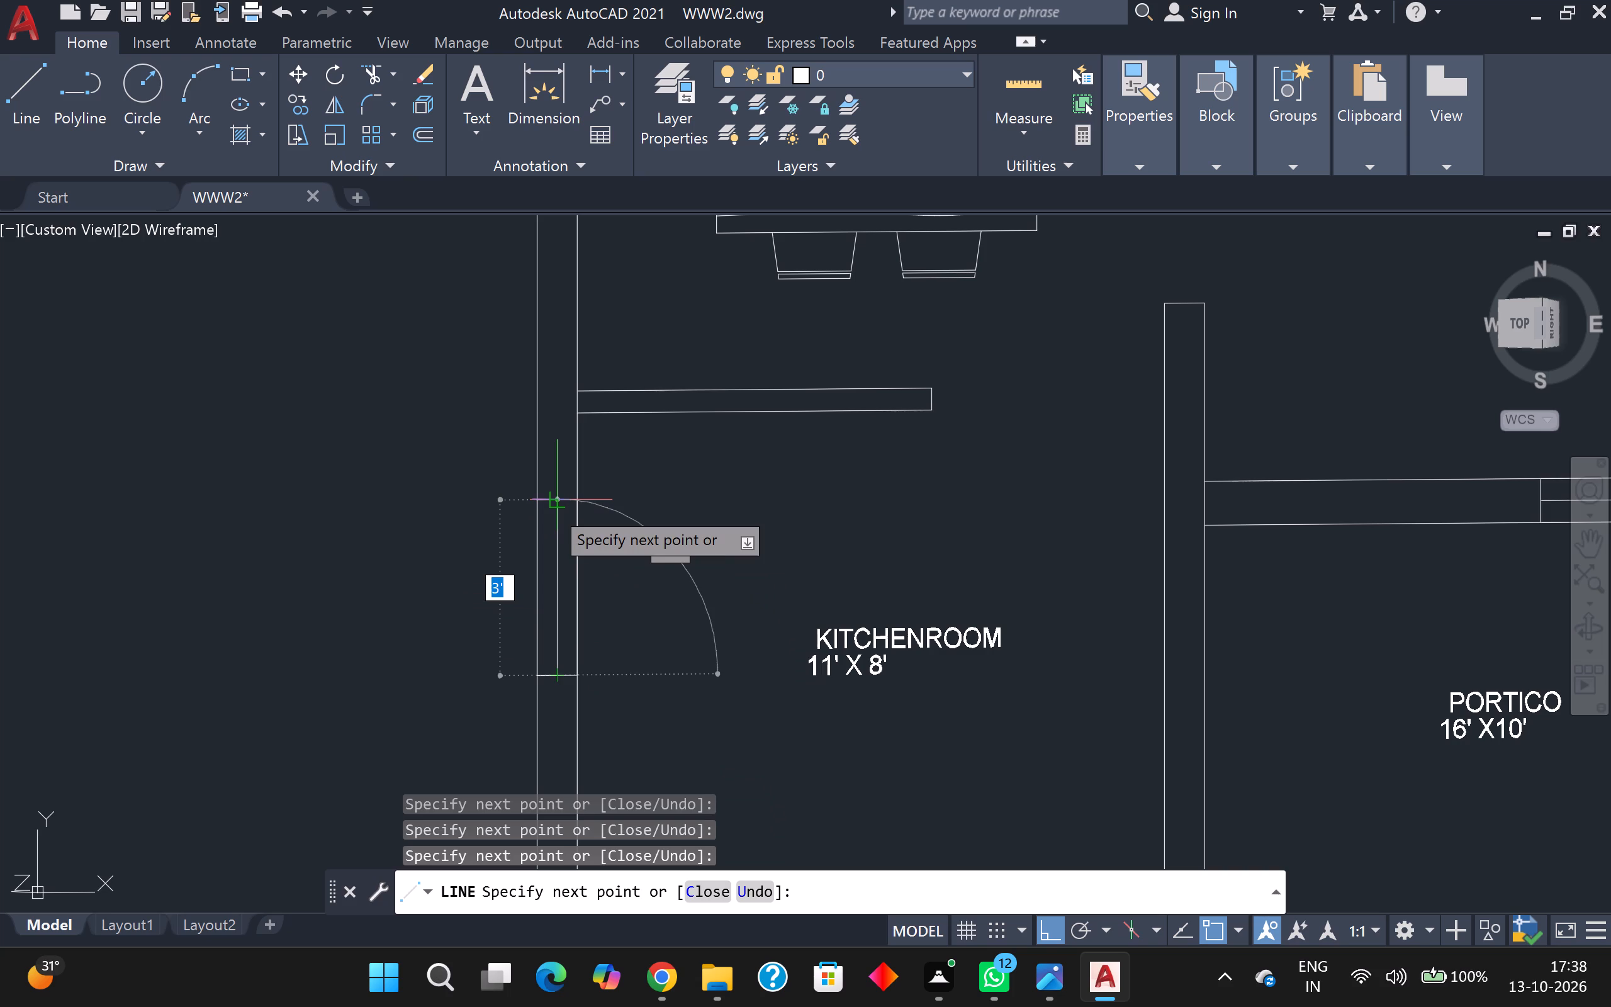
pyautogui.click(551, 506)
pyautogui.press('Escape')
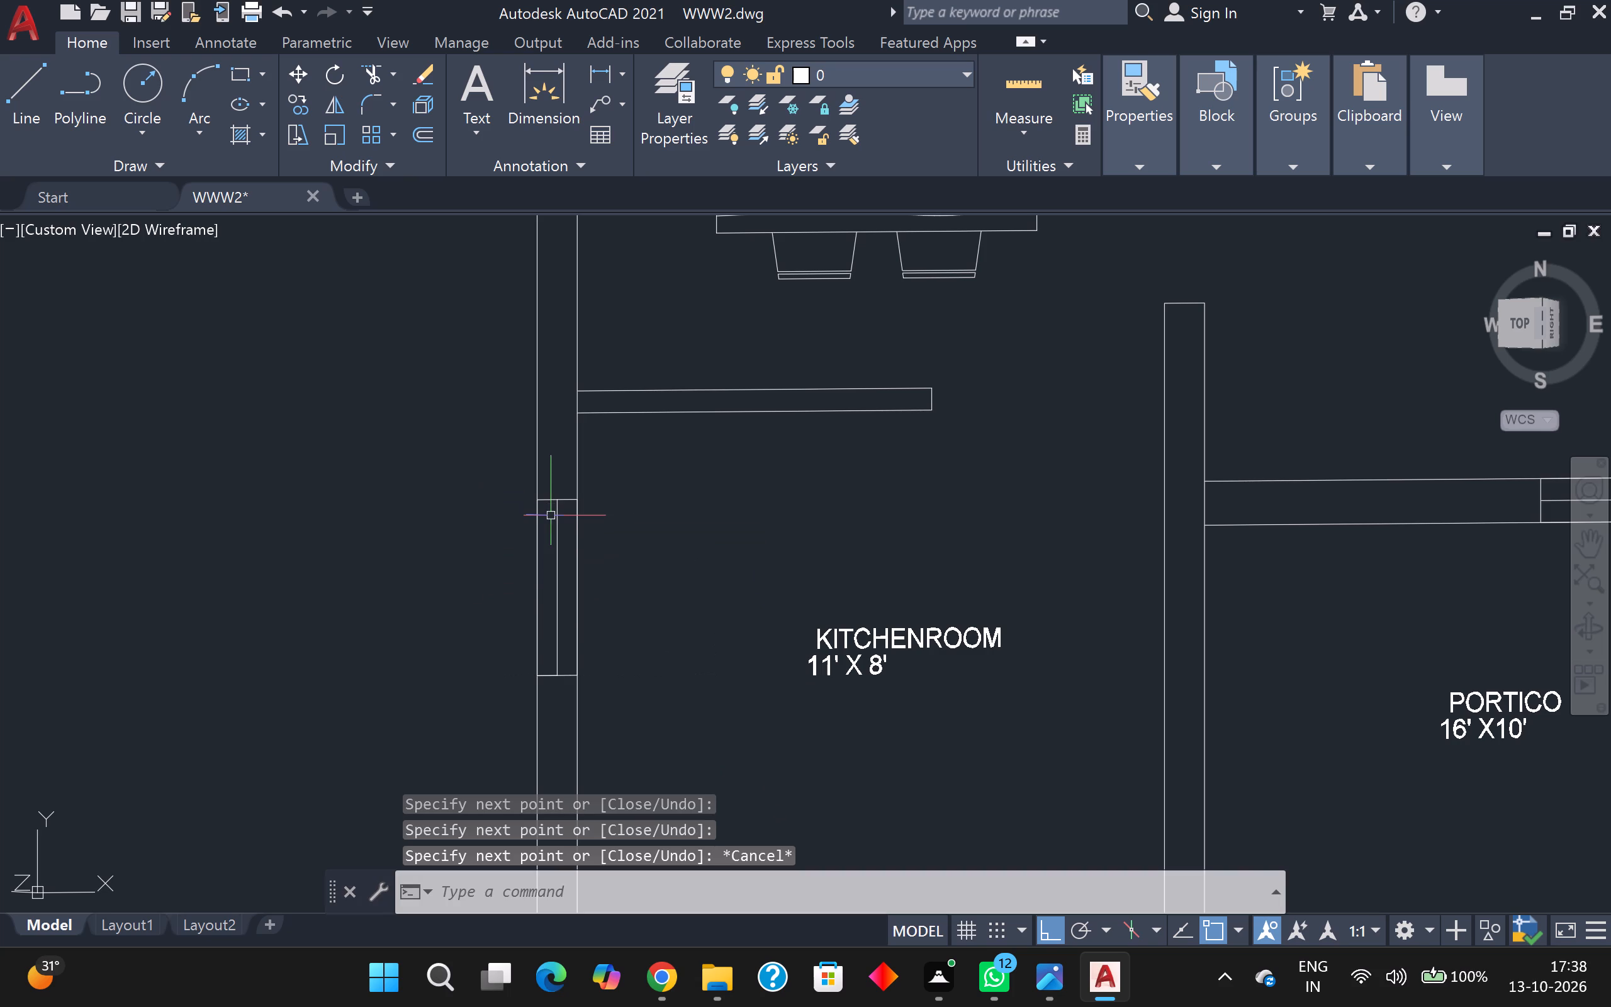
# Copy the complete west kitchen window straight up the same outer wall, placing it beside the dining table.
pyautogui.click(547, 518)
pyautogui.click(541, 512)
pyautogui.click(518, 499)
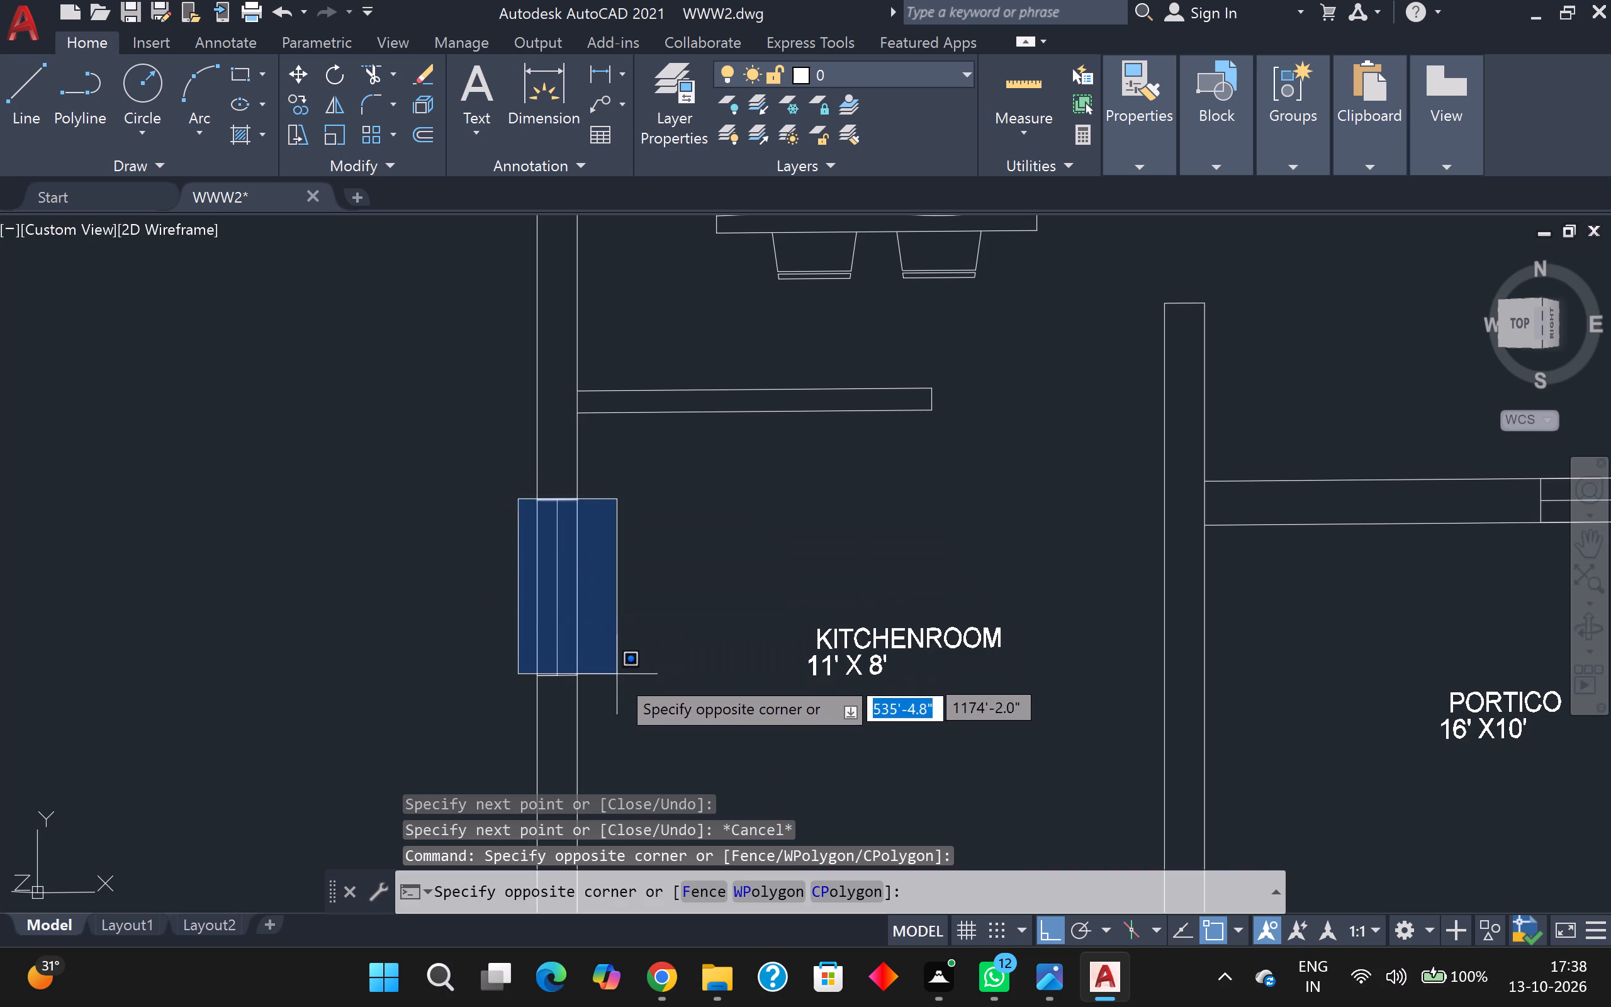
pyautogui.click(617, 721)
pyautogui.press('c')
pyautogui.press('o')
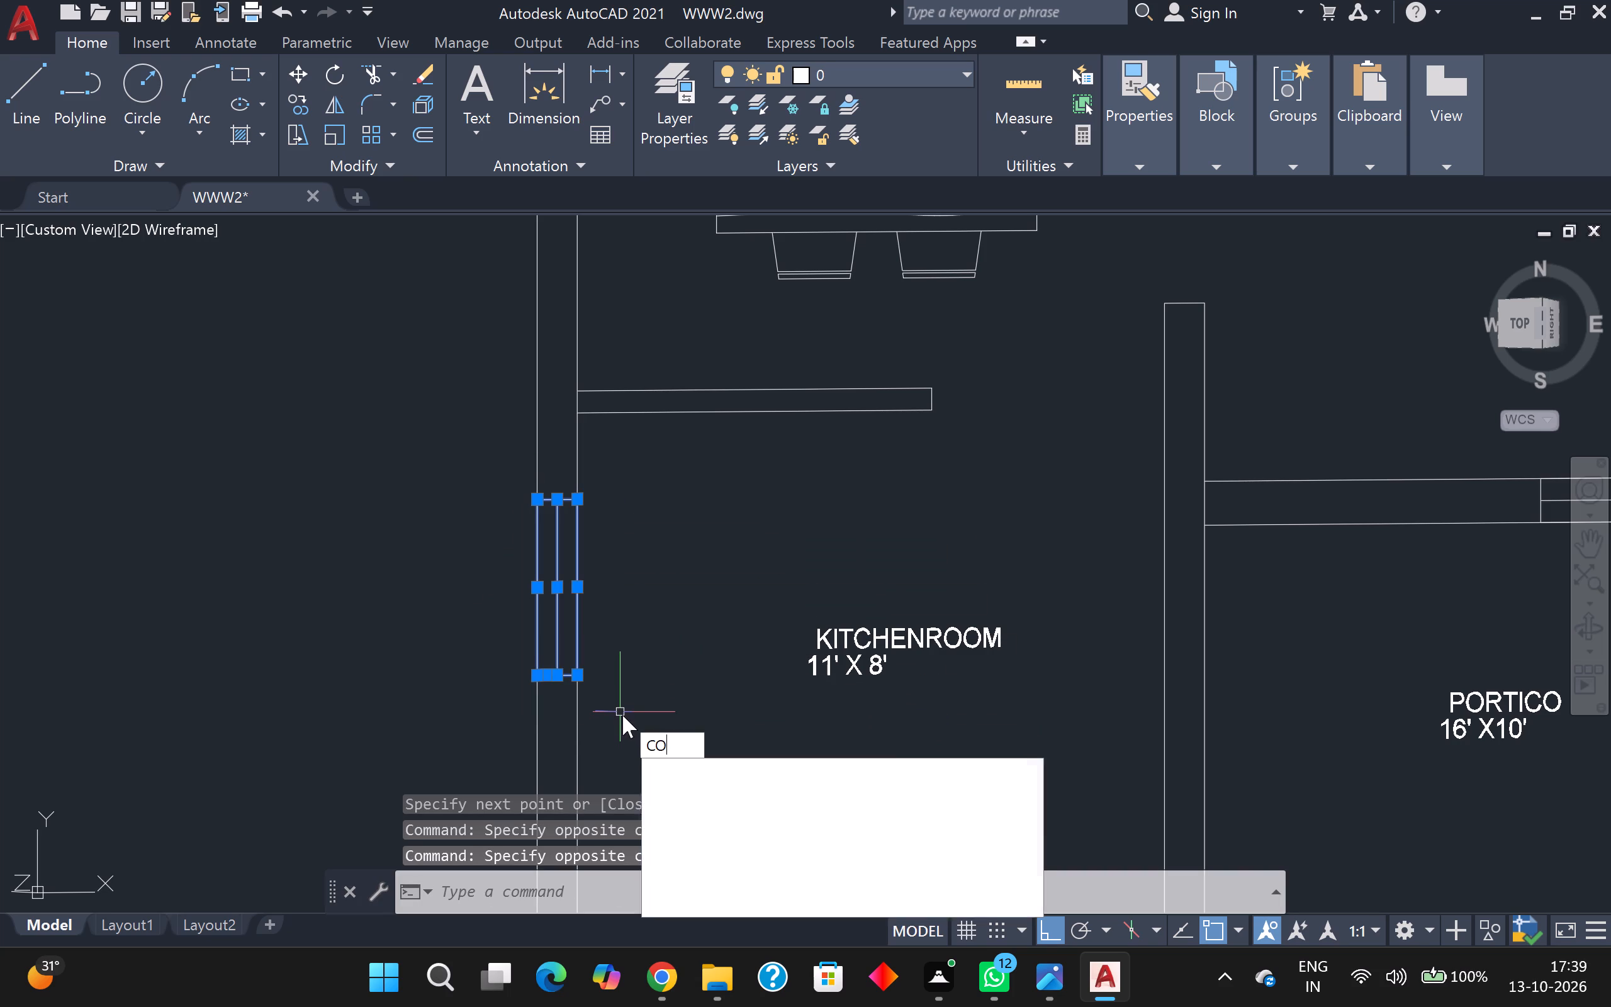
pyautogui.press('Return')
pyautogui.click(563, 582)
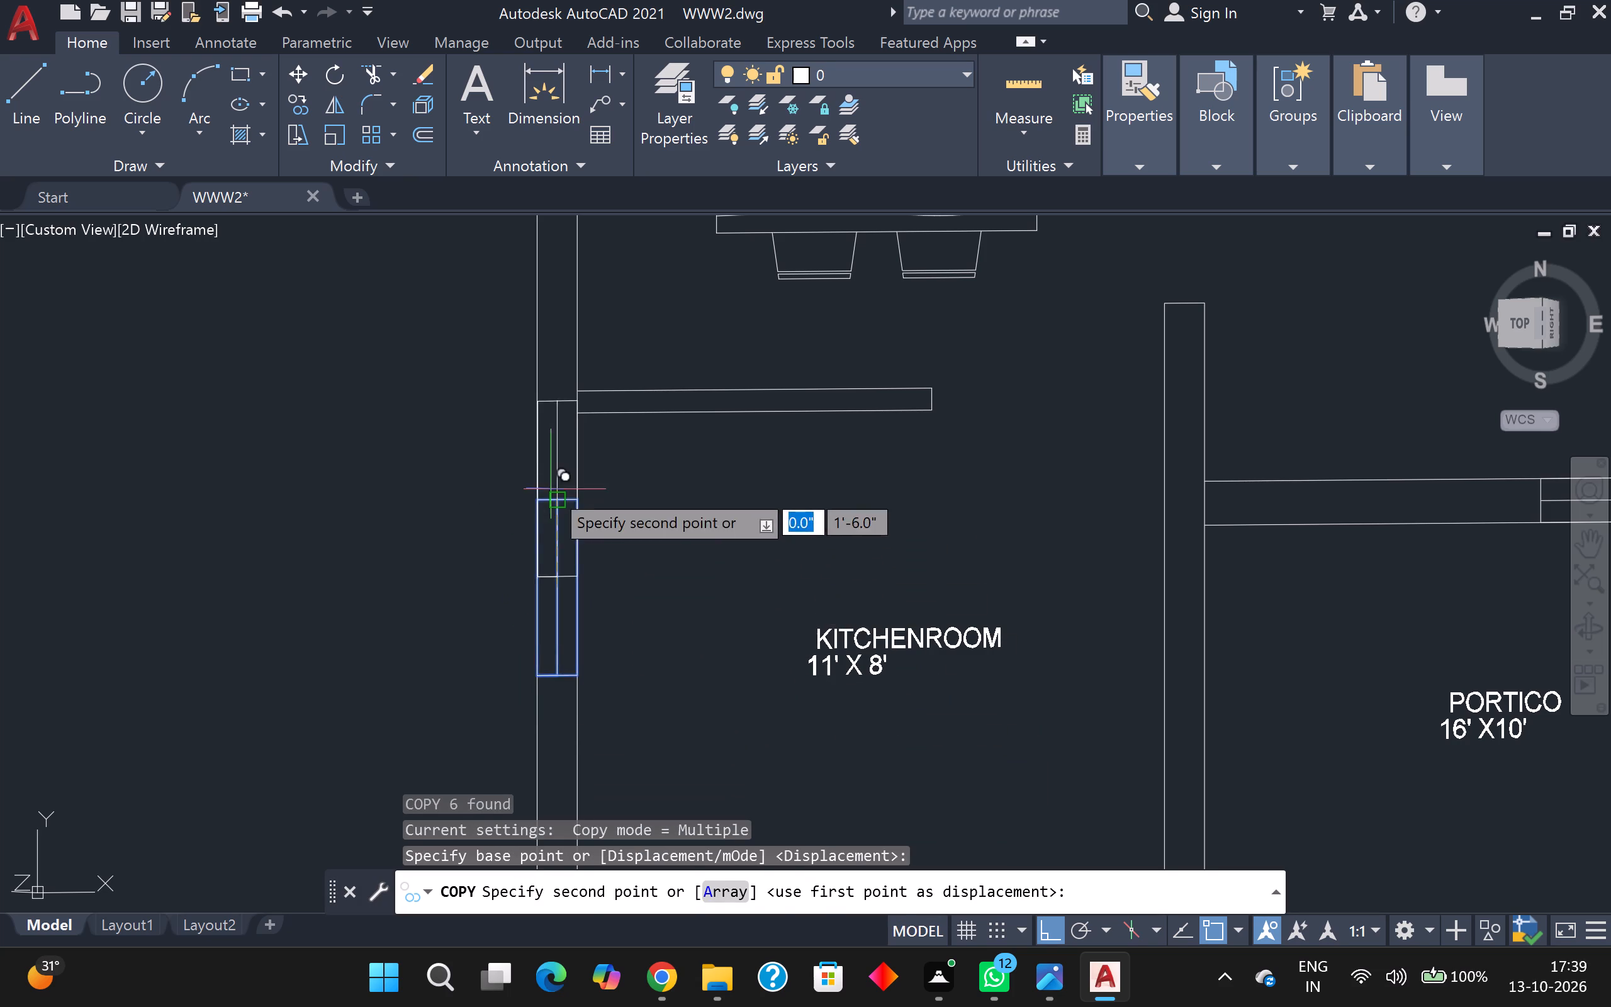
pyautogui.moveTo(551, 488); pyautogui.dragTo(468, 901, button='middle')
pyautogui.scroll(2, 490, 553)
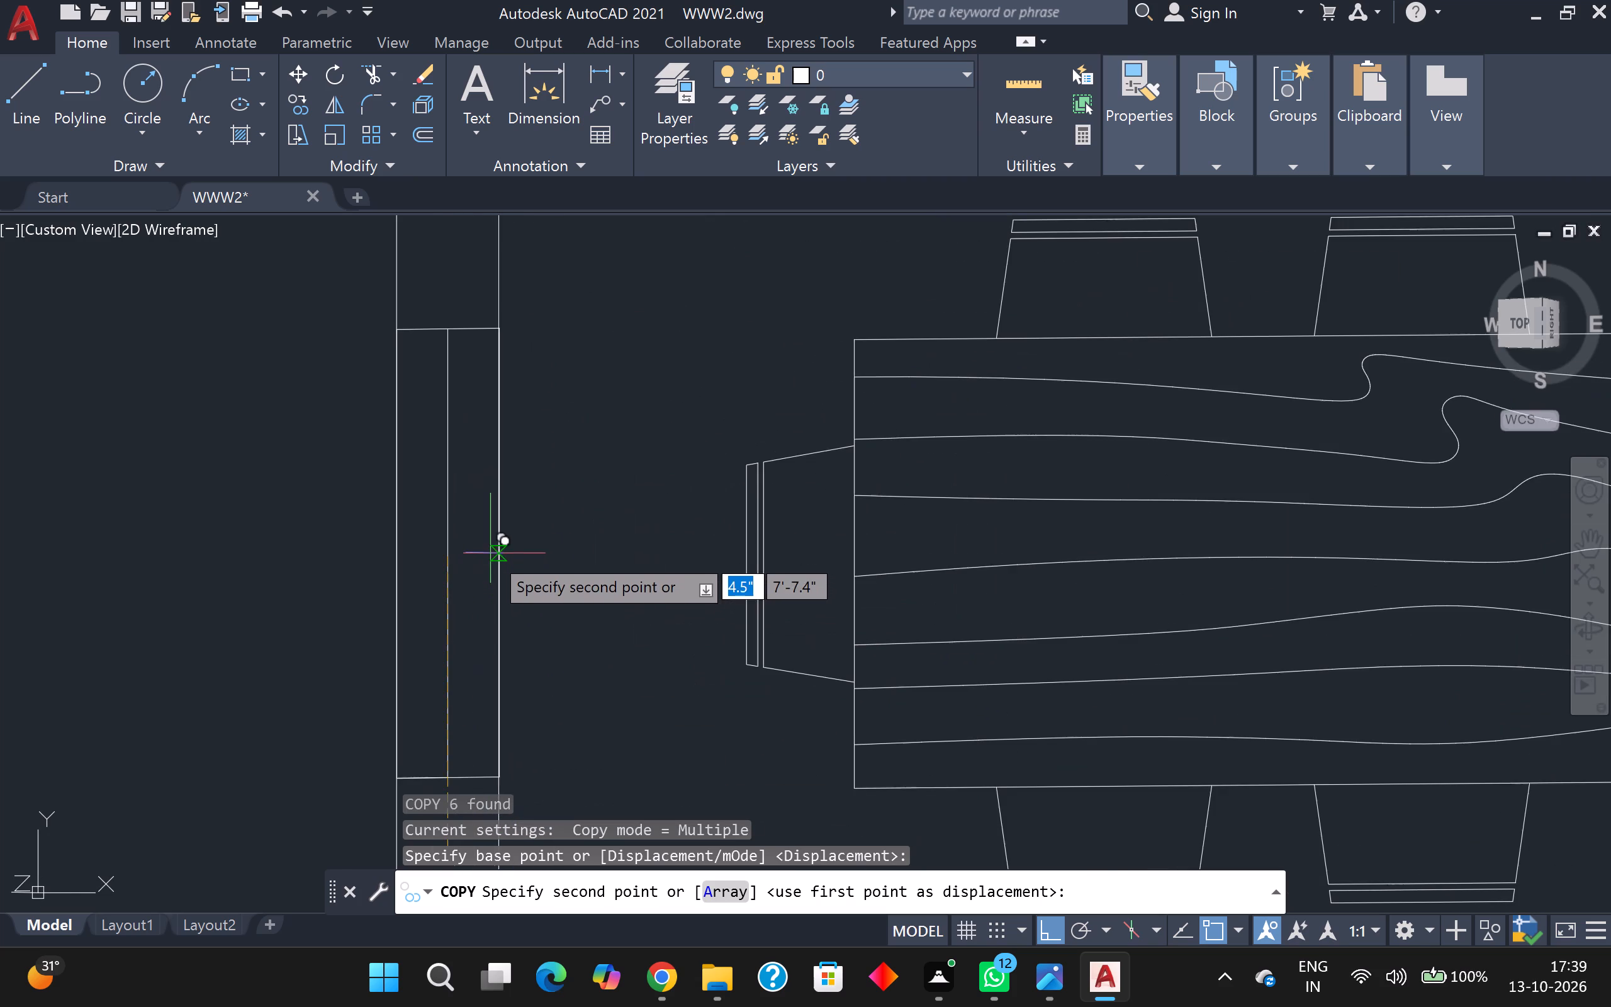
pyautogui.scroll(3, 488, 547)
pyautogui.click(467, 505)
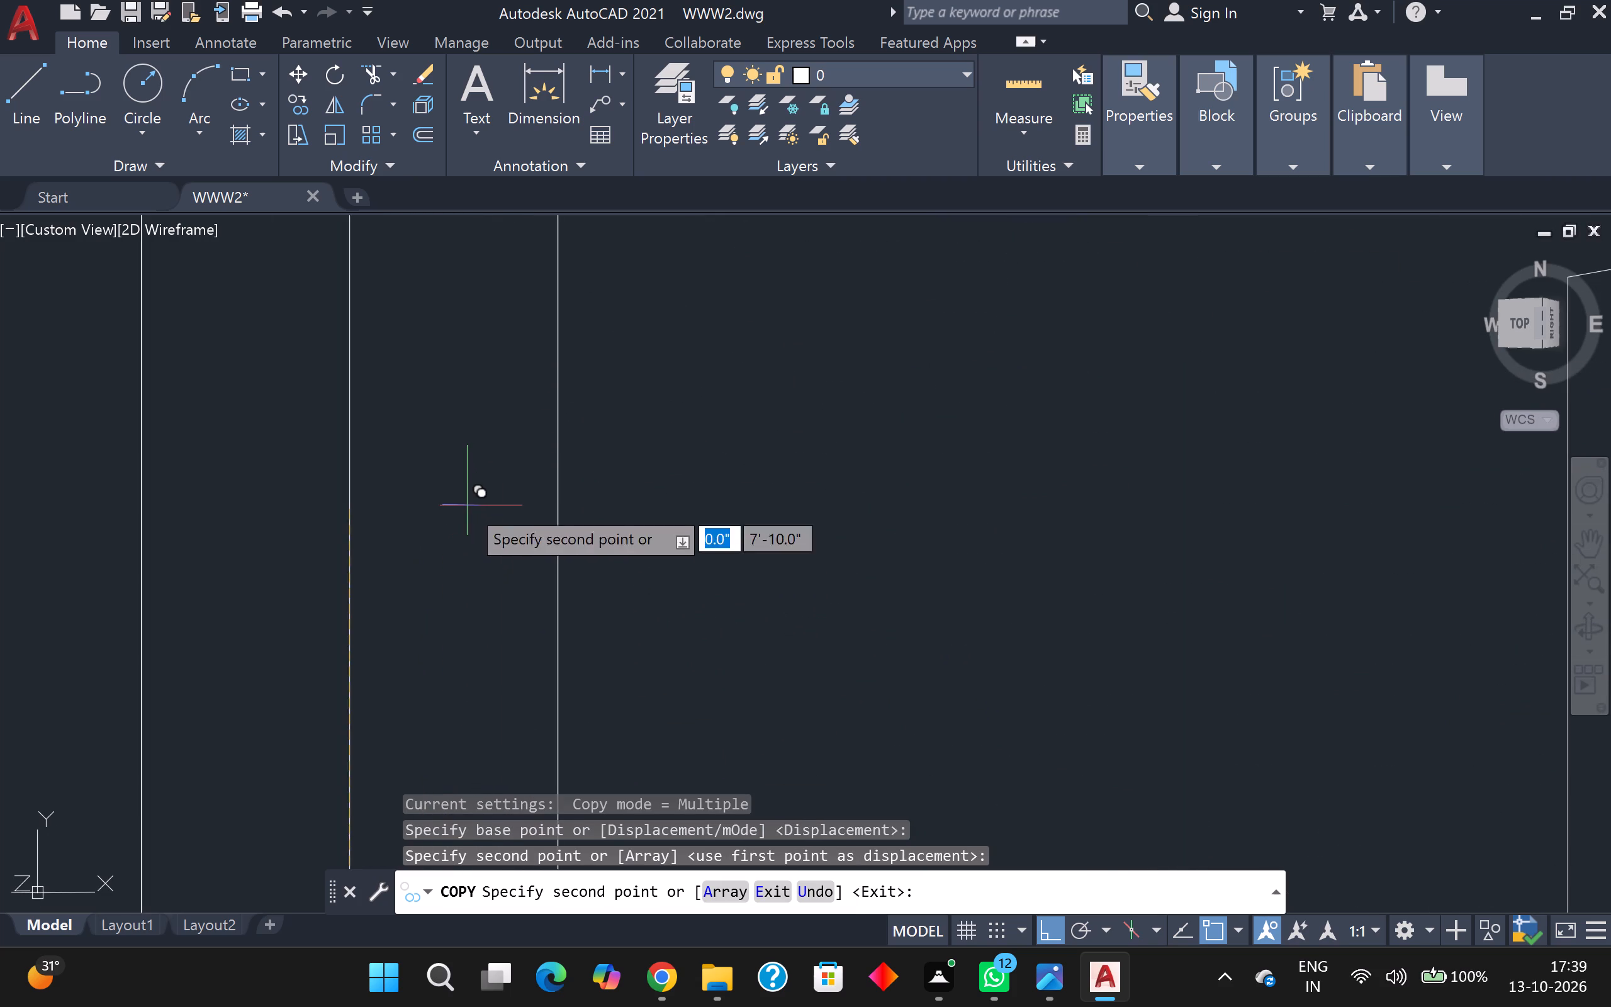
# Place two more window copies in the 11' X16' bedroom's west wall, one beside the room label and one beside the bed.
pyautogui.scroll(-5, 467, 505)
pyautogui.moveTo(467, 500); pyautogui.dragTo(401, 995, button='middle')
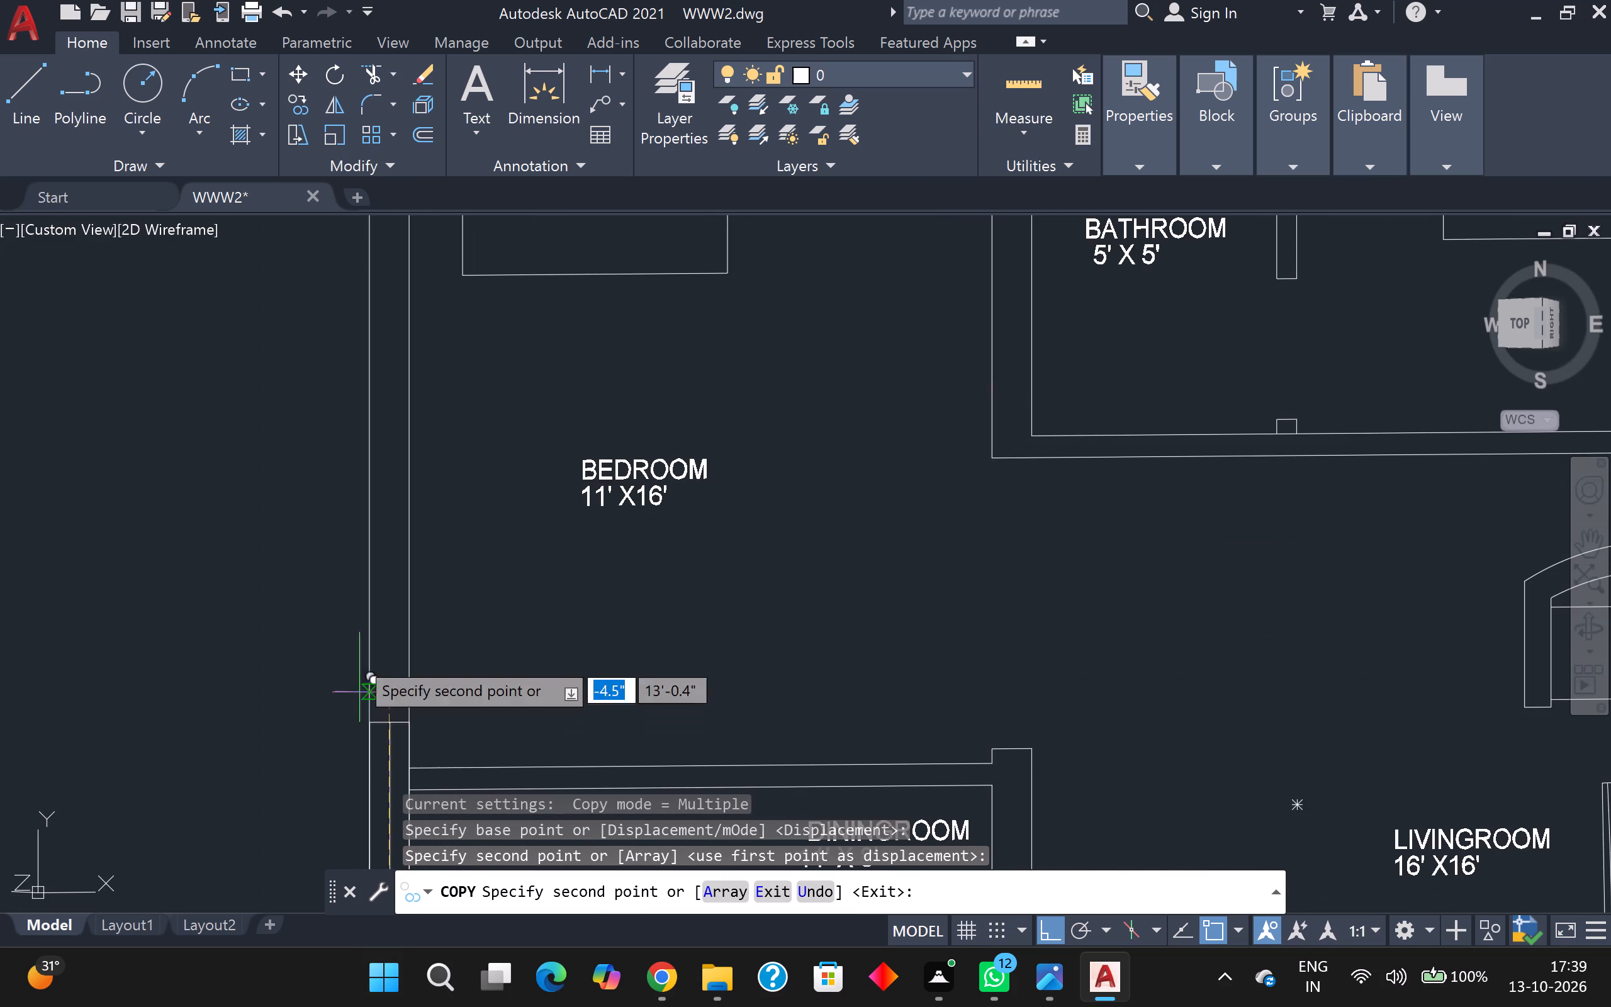
pyautogui.click(390, 496)
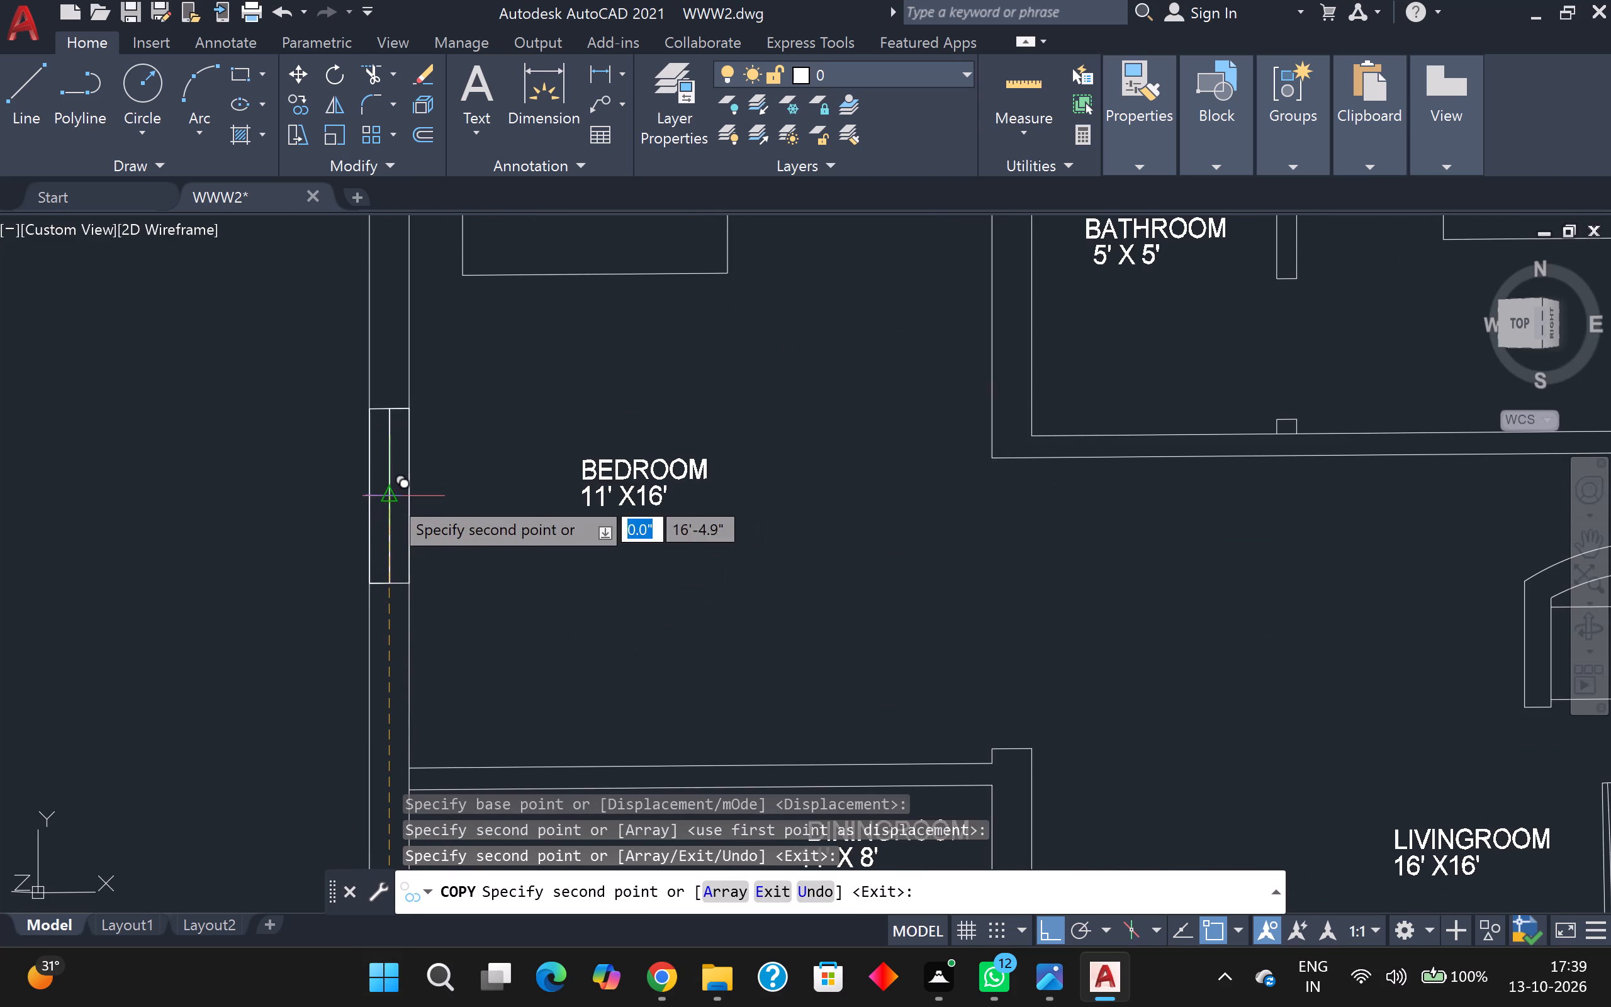
pyautogui.moveTo(403, 431); pyautogui.dragTo(309, 860, button='middle')
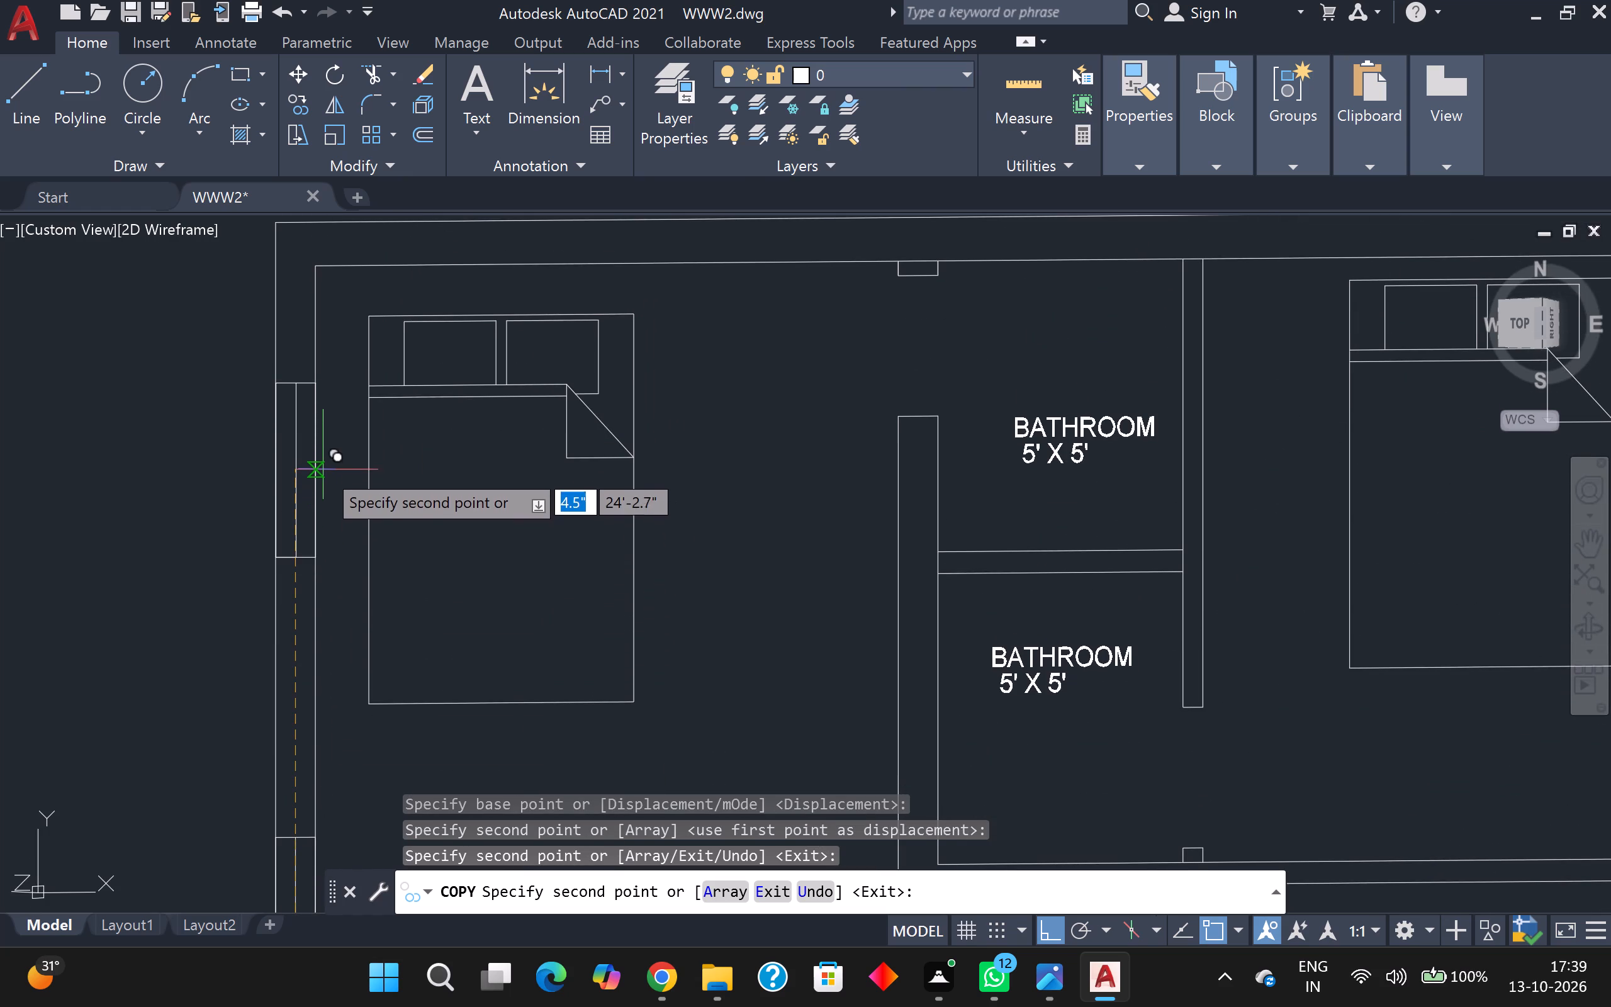
pyautogui.click(301, 374)
pyautogui.scroll(-1, 310, 374)
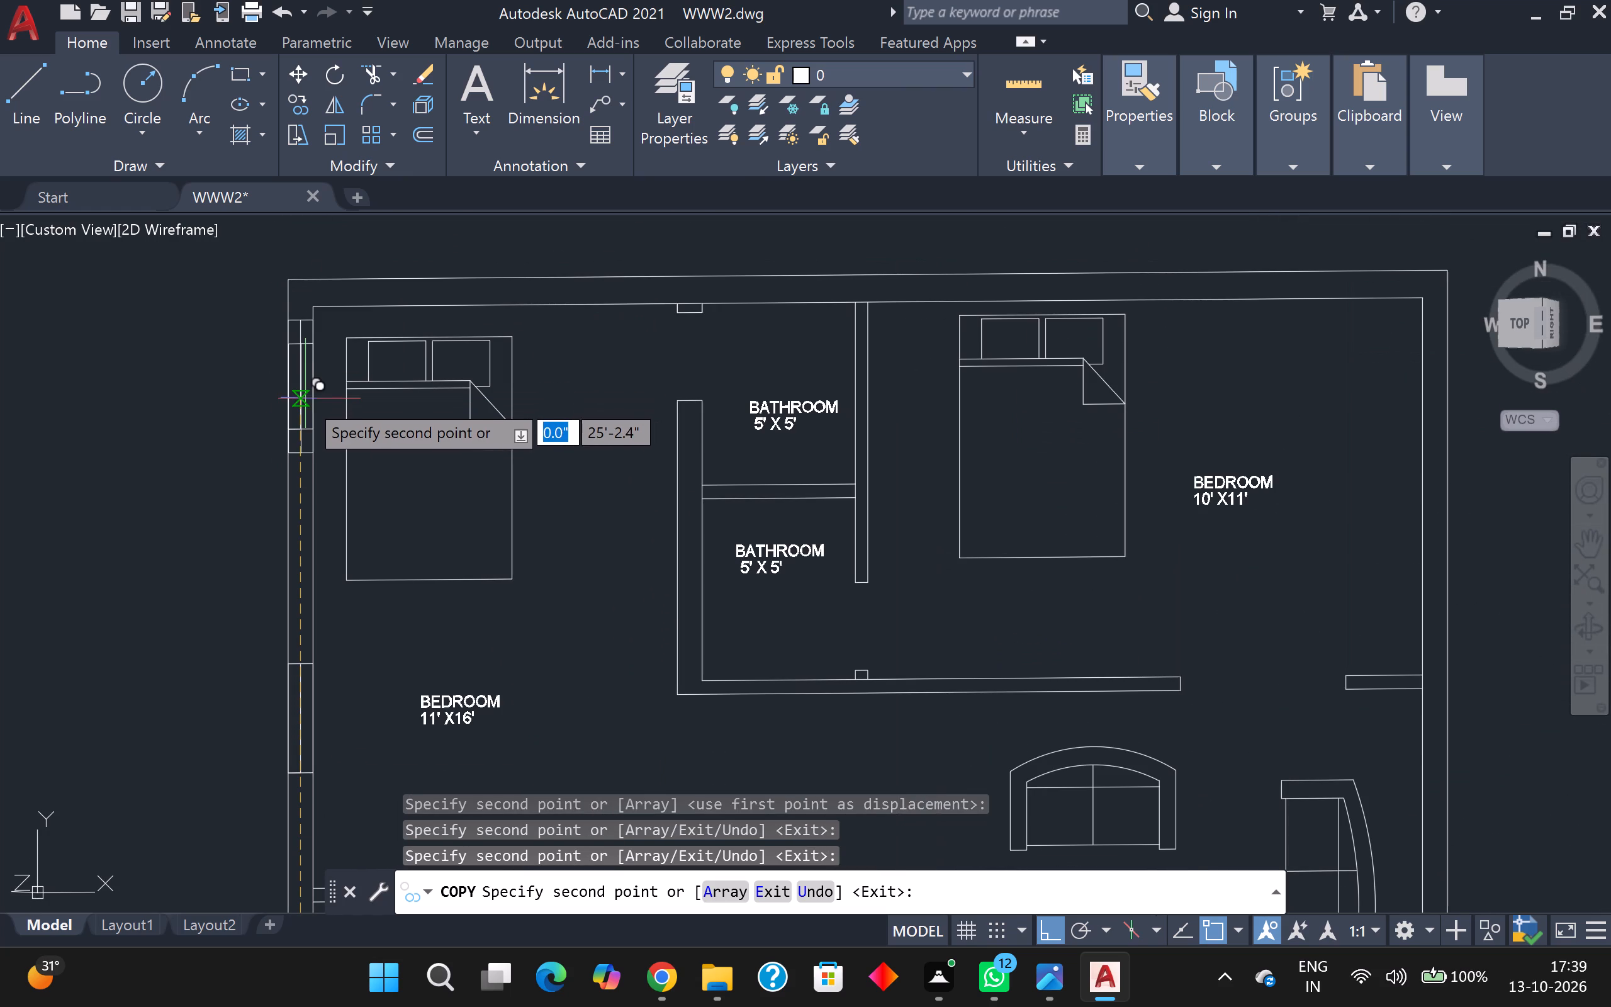
pyautogui.press('Escape')
# Draw a 3' window with a centre line in the living room's east outer wall, between the long sofa and the portico wall.
pyautogui.scroll(-2, 306, 400)
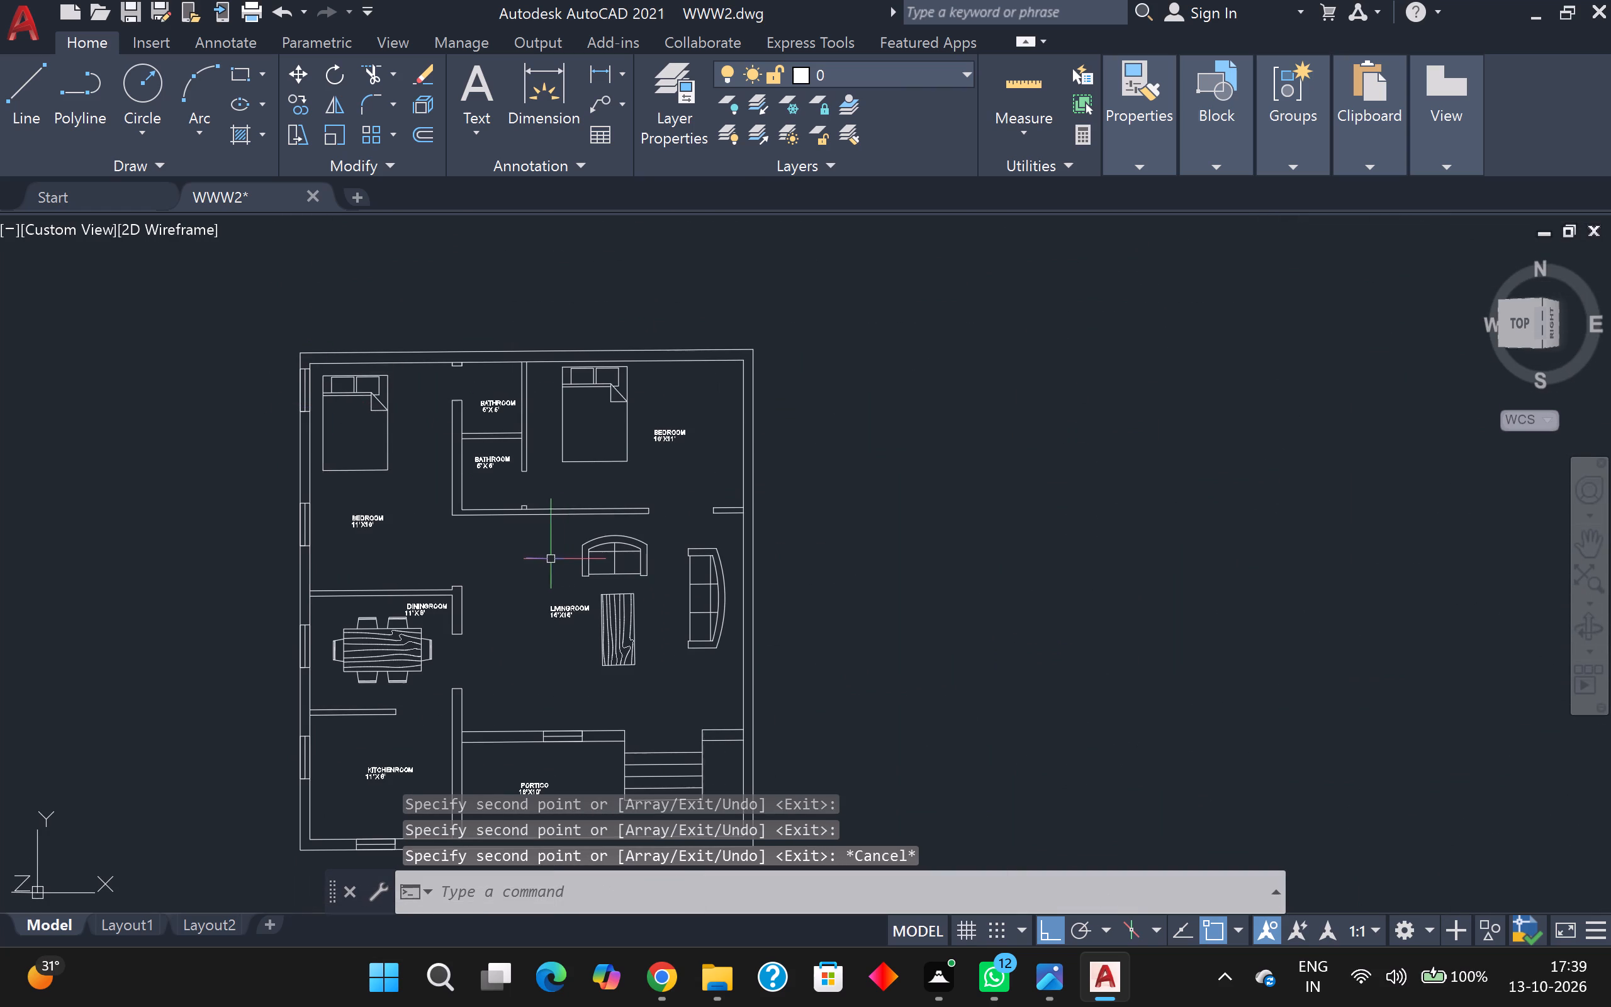
pyautogui.moveTo(542, 546); pyautogui.dragTo(427, 387, button='middle')
pyautogui.moveTo(588, 617); pyautogui.dragTo(391, 675, button='middle')
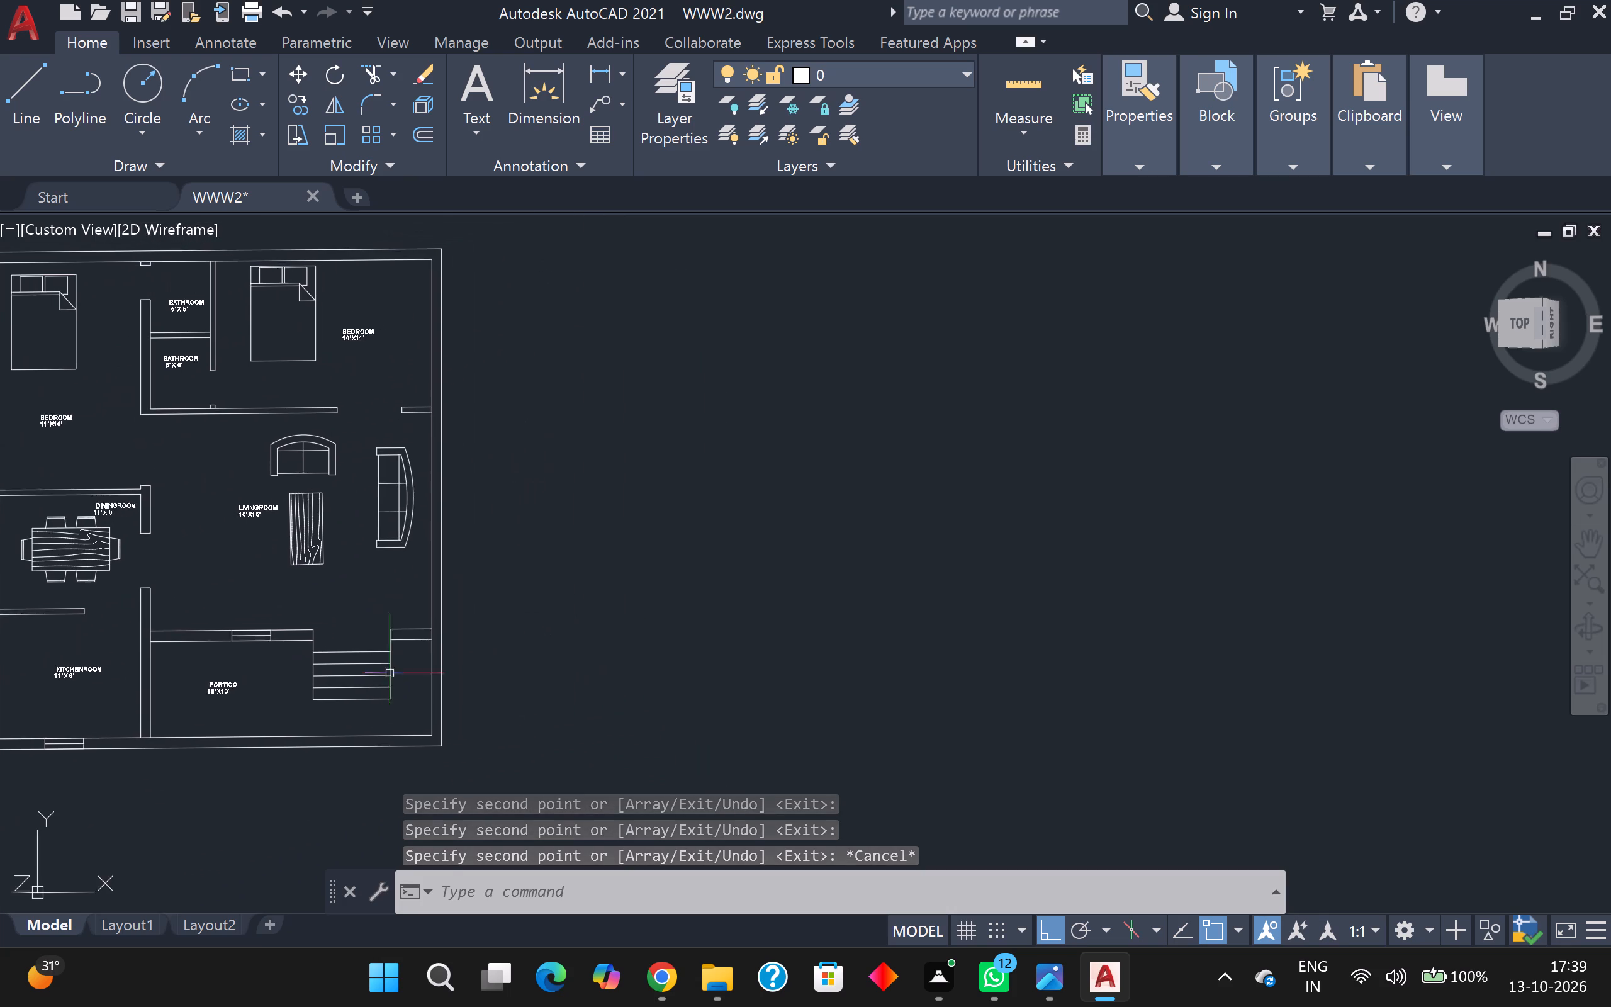
pyautogui.scroll(2, 417, 641)
pyautogui.press('l')
pyautogui.press('Return')
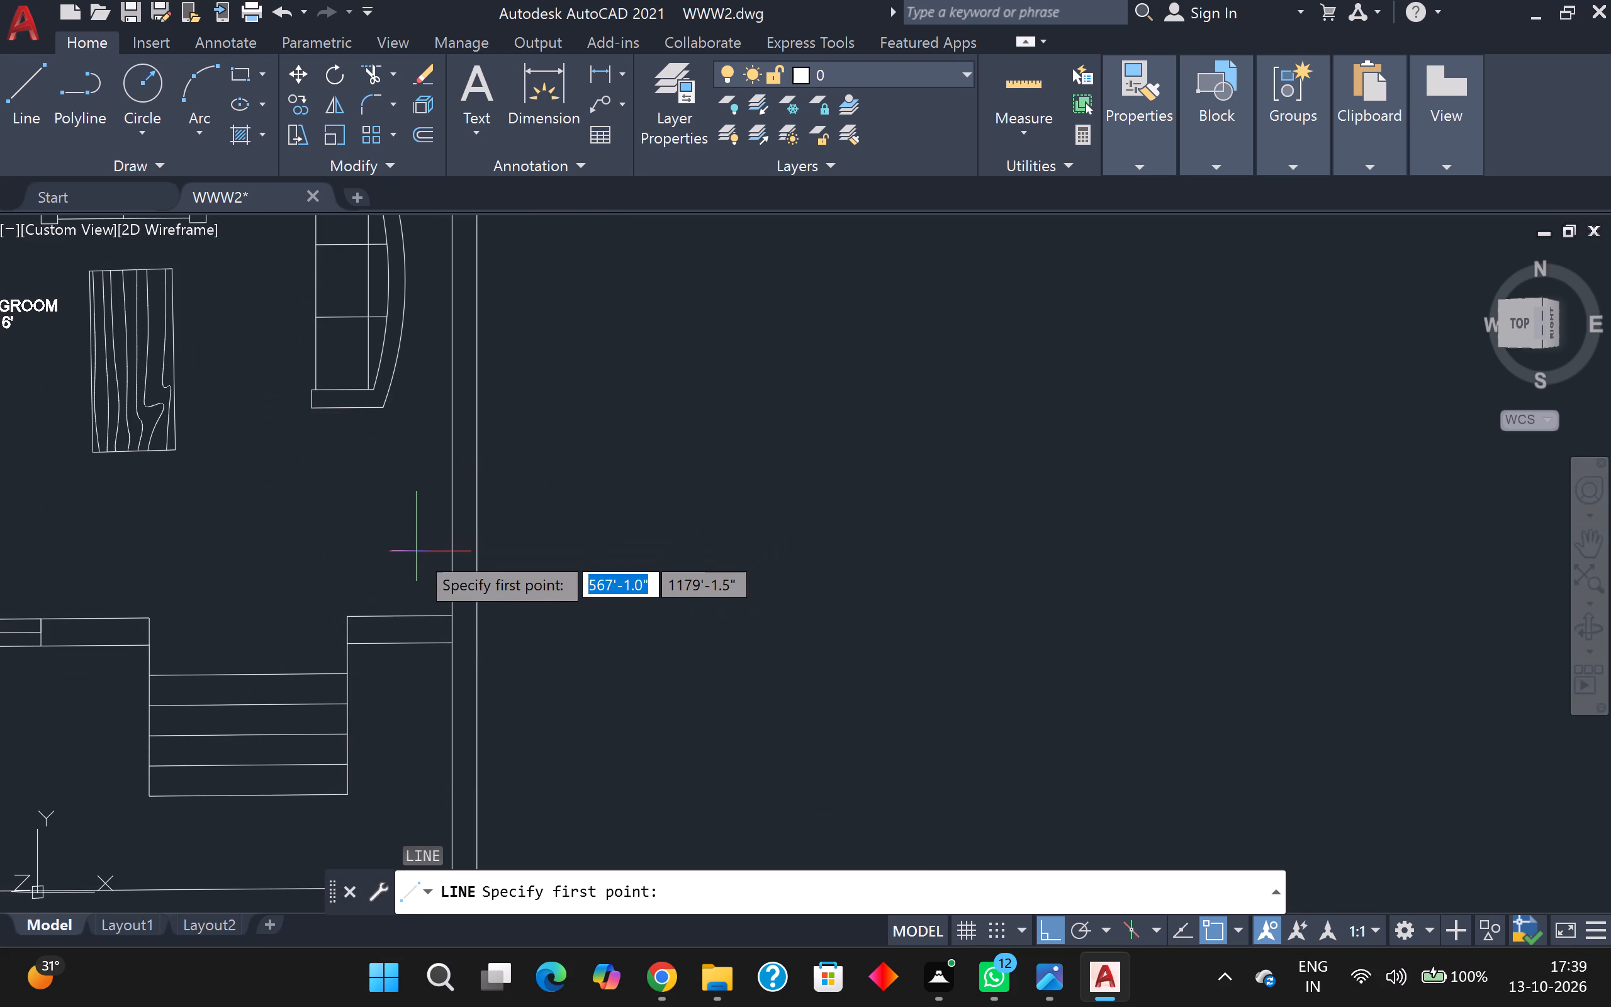
pyautogui.click(453, 523)
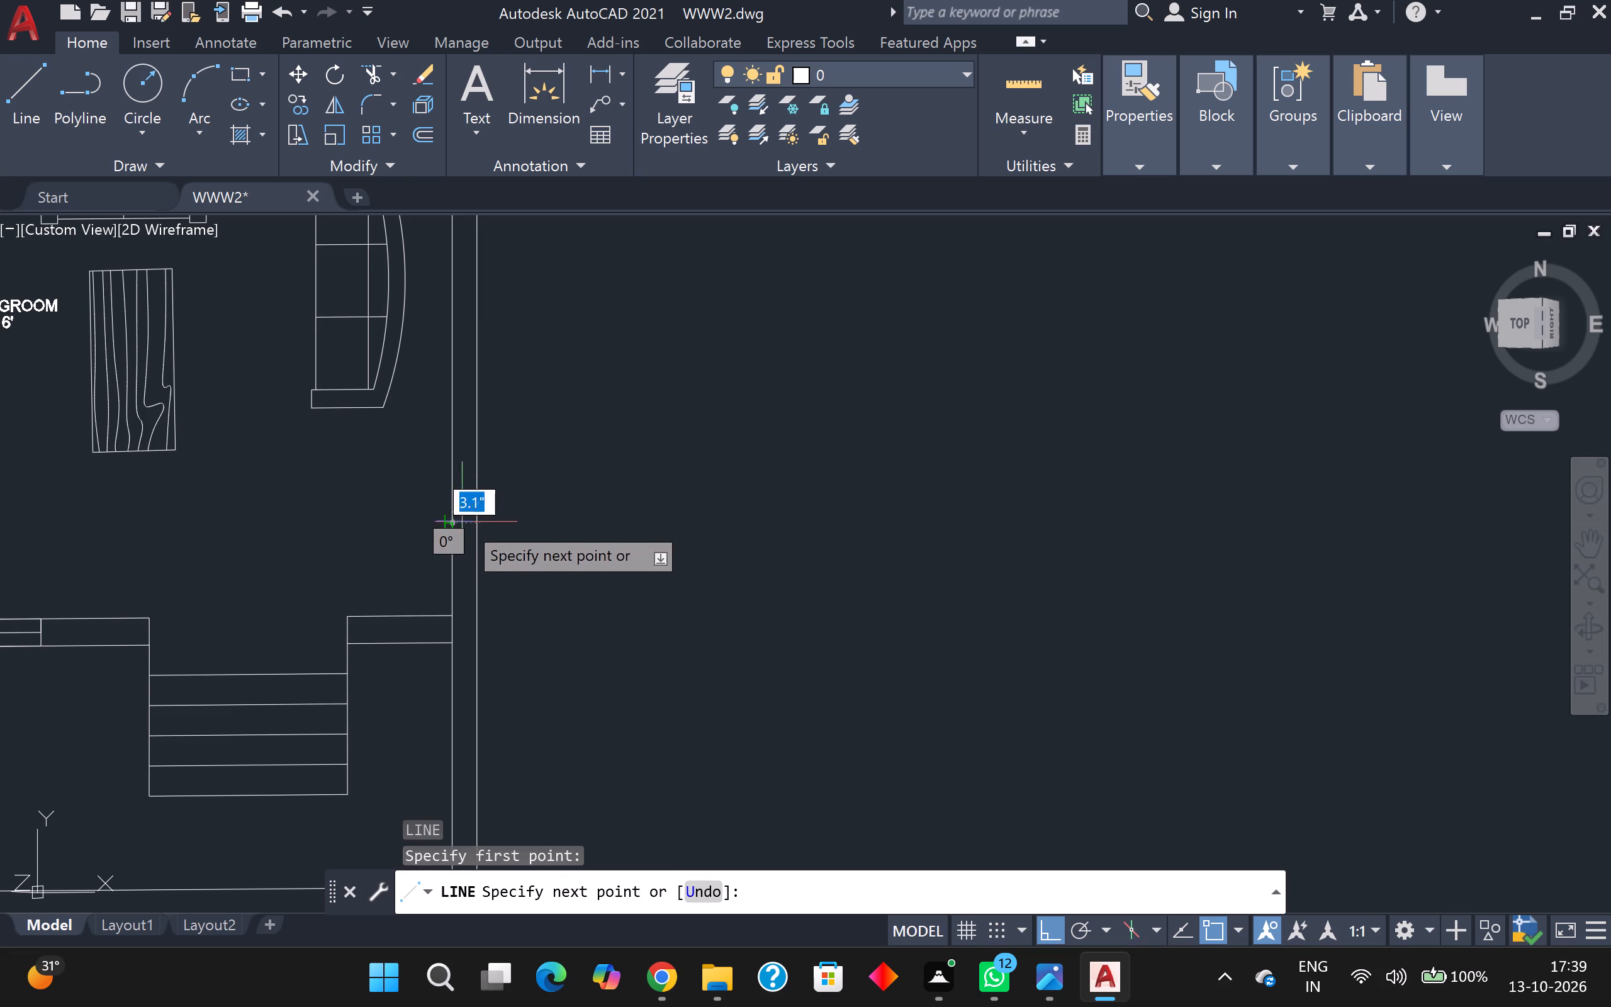
pyautogui.click(473, 517)
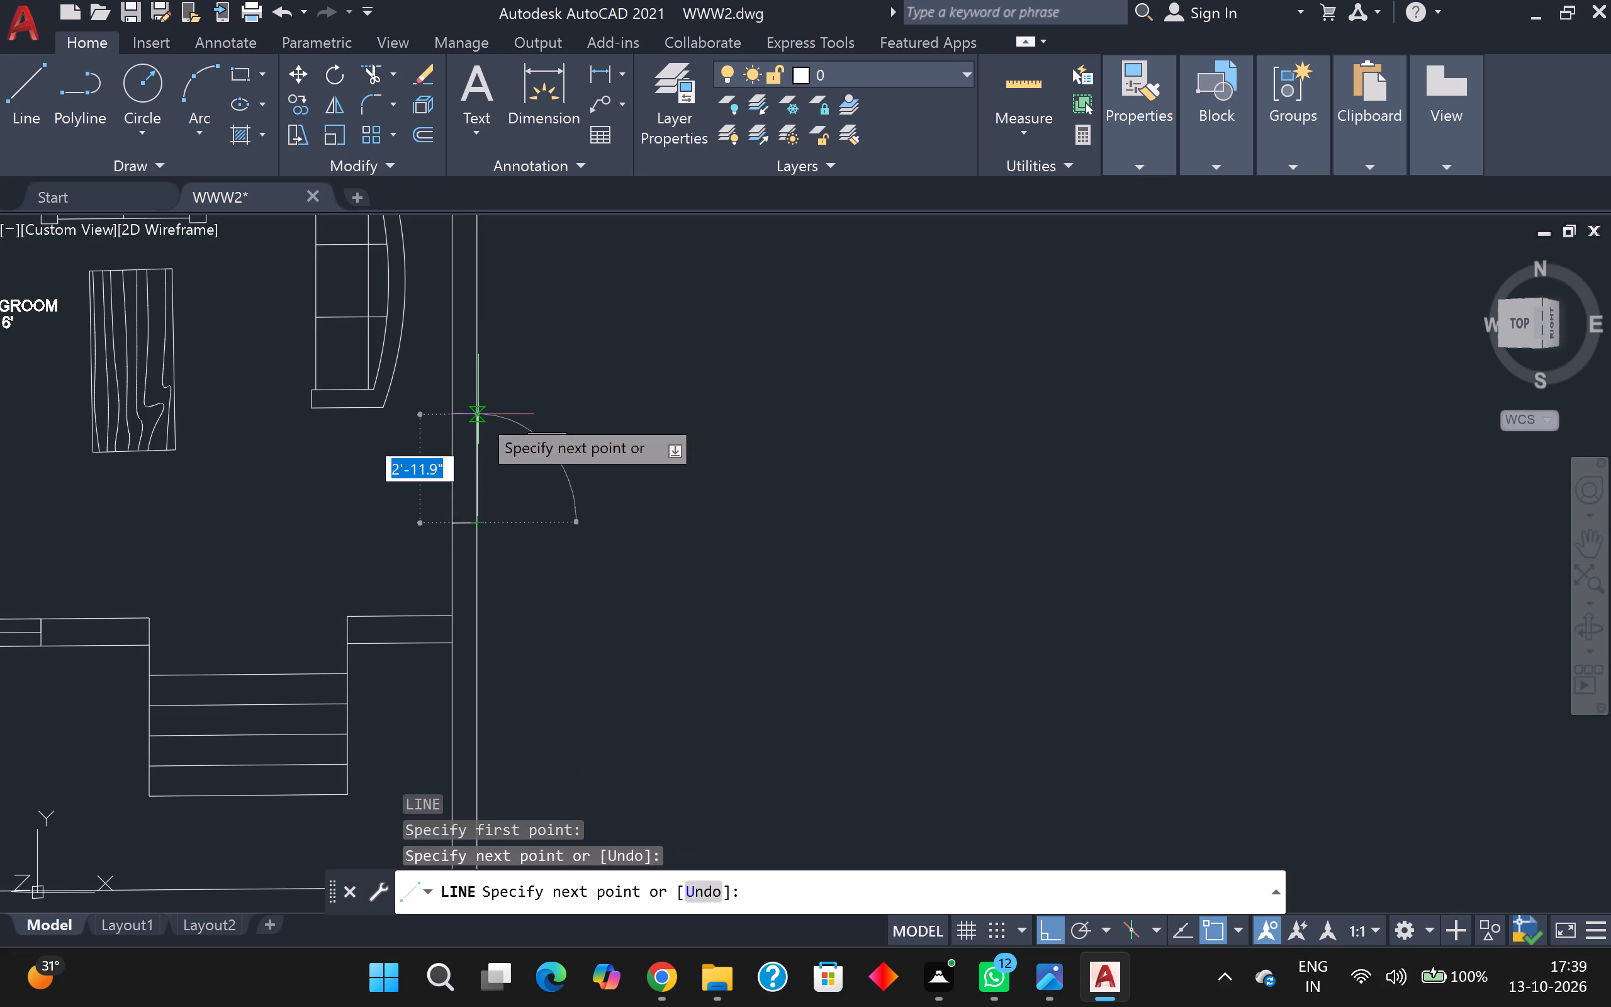
pyautogui.write("3'")
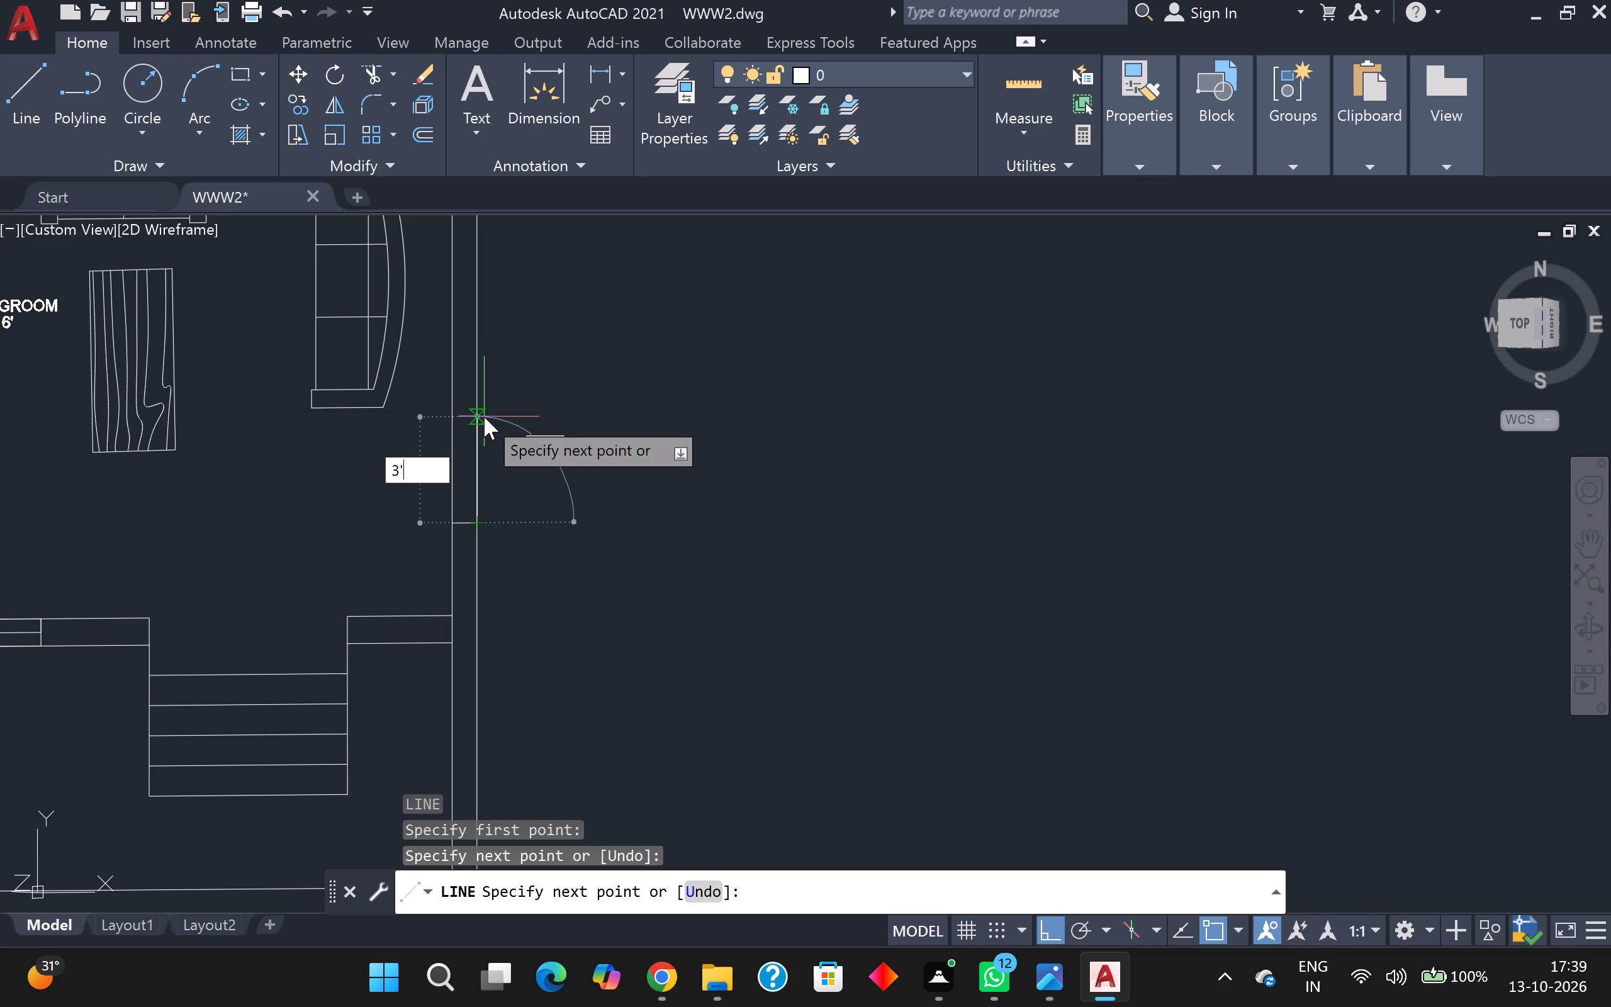
pyautogui.press('Return')
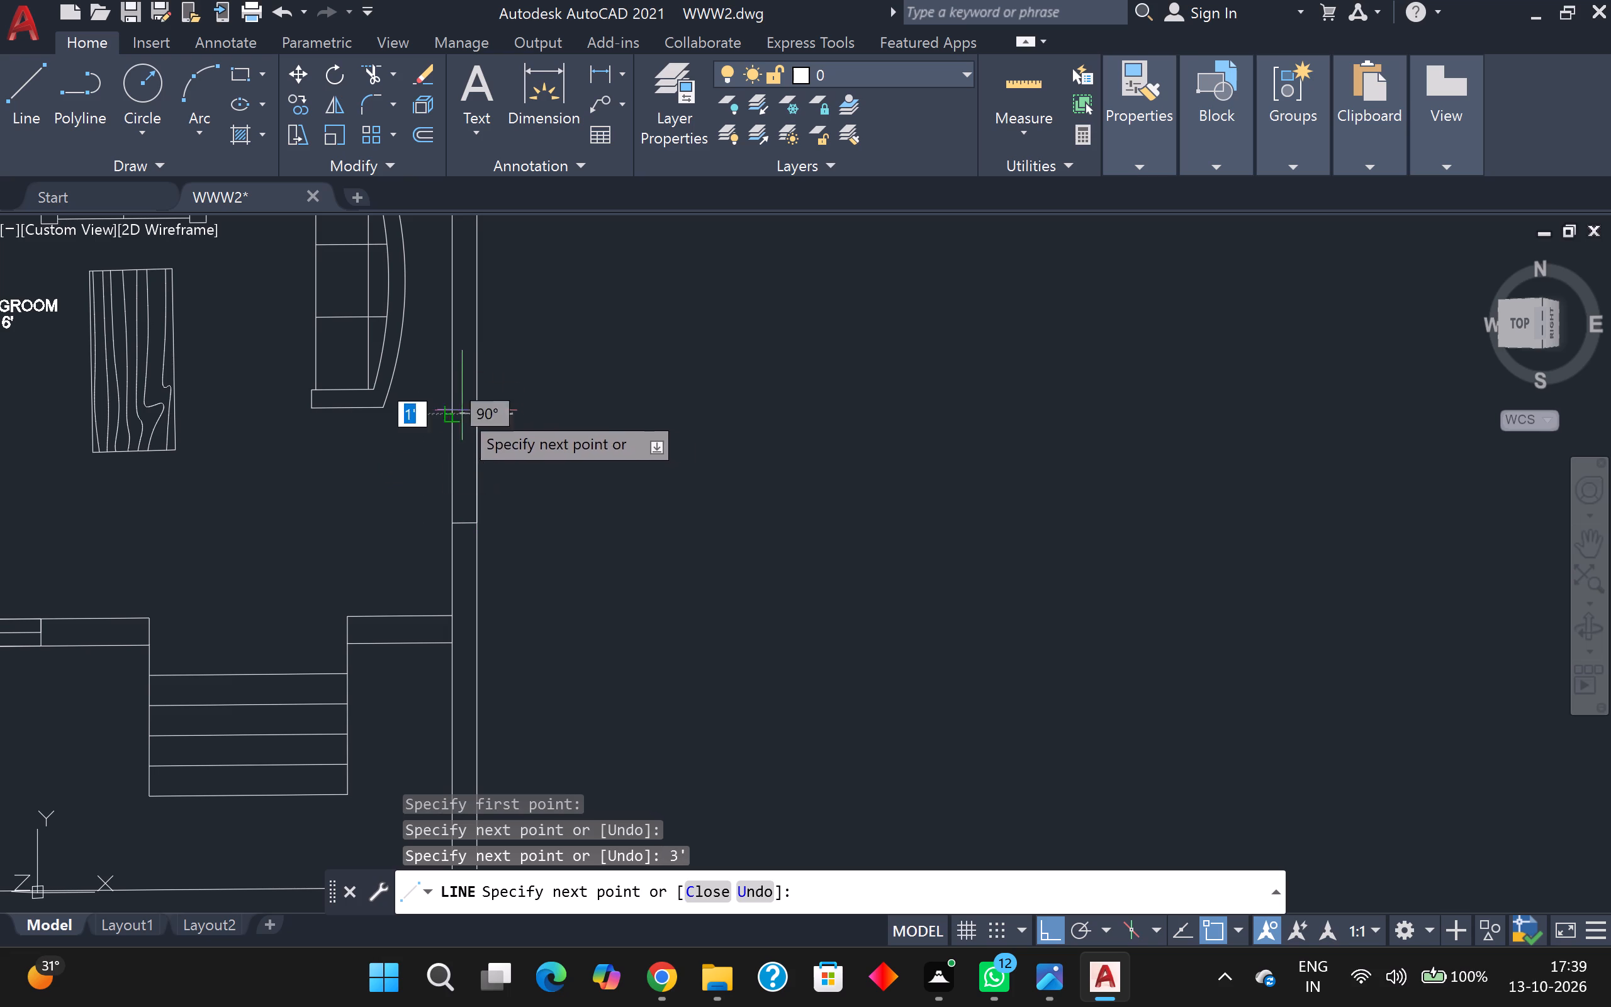
pyautogui.click(454, 408)
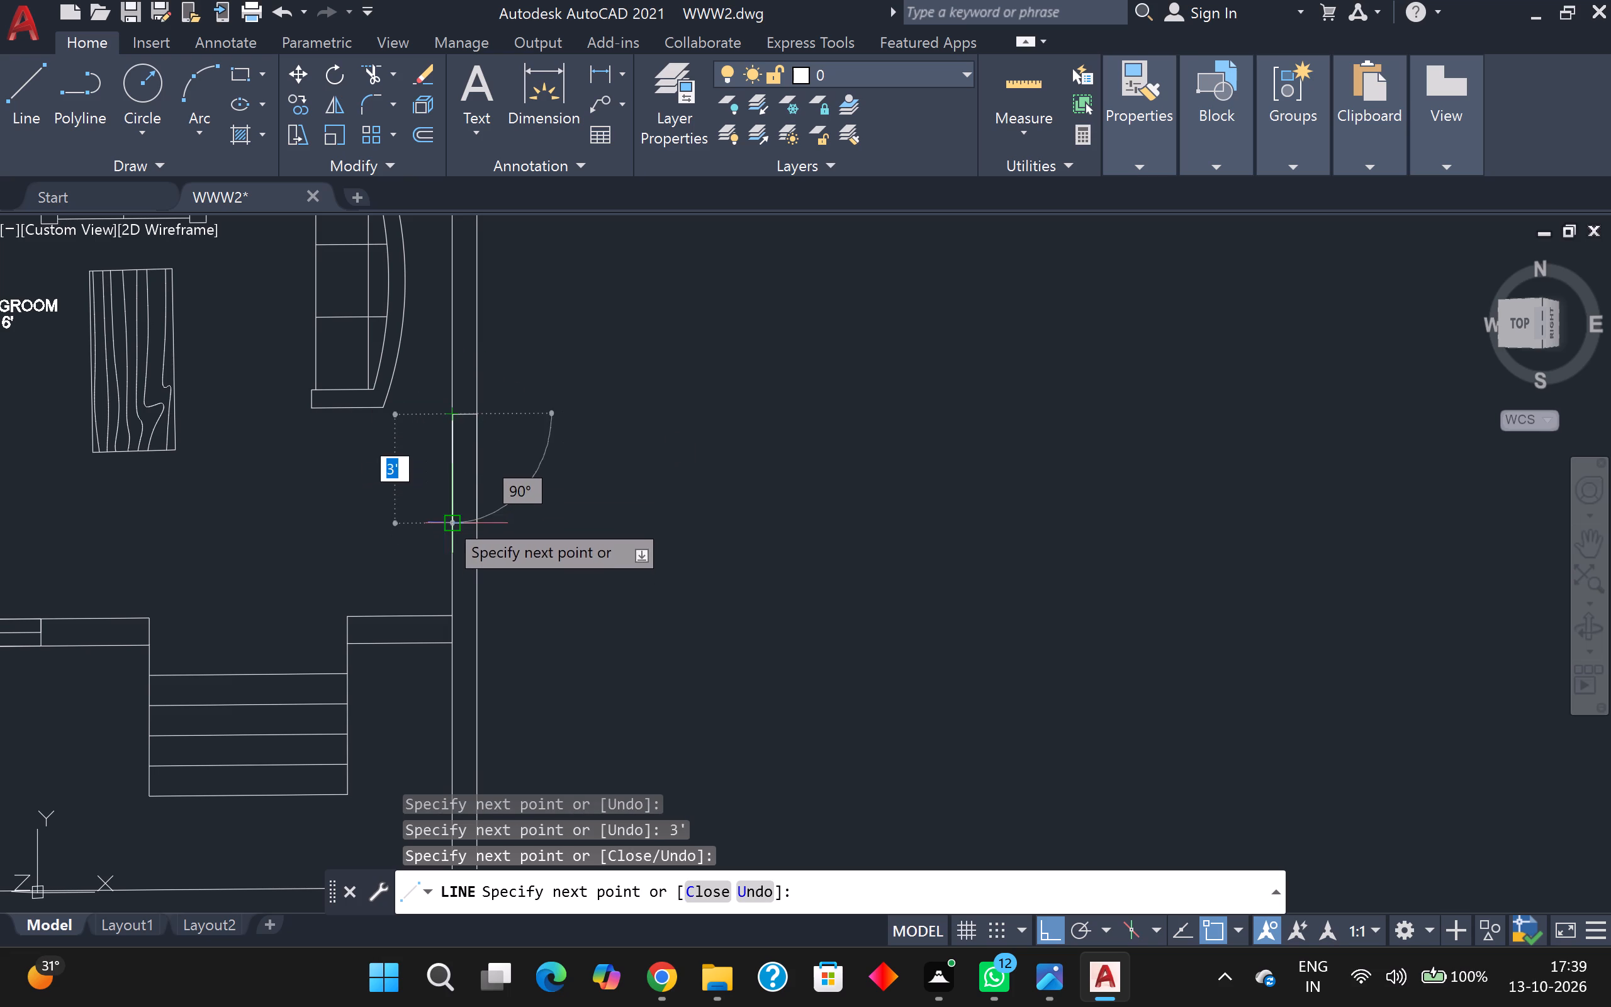
pyautogui.click(445, 519)
pyautogui.click(463, 516)
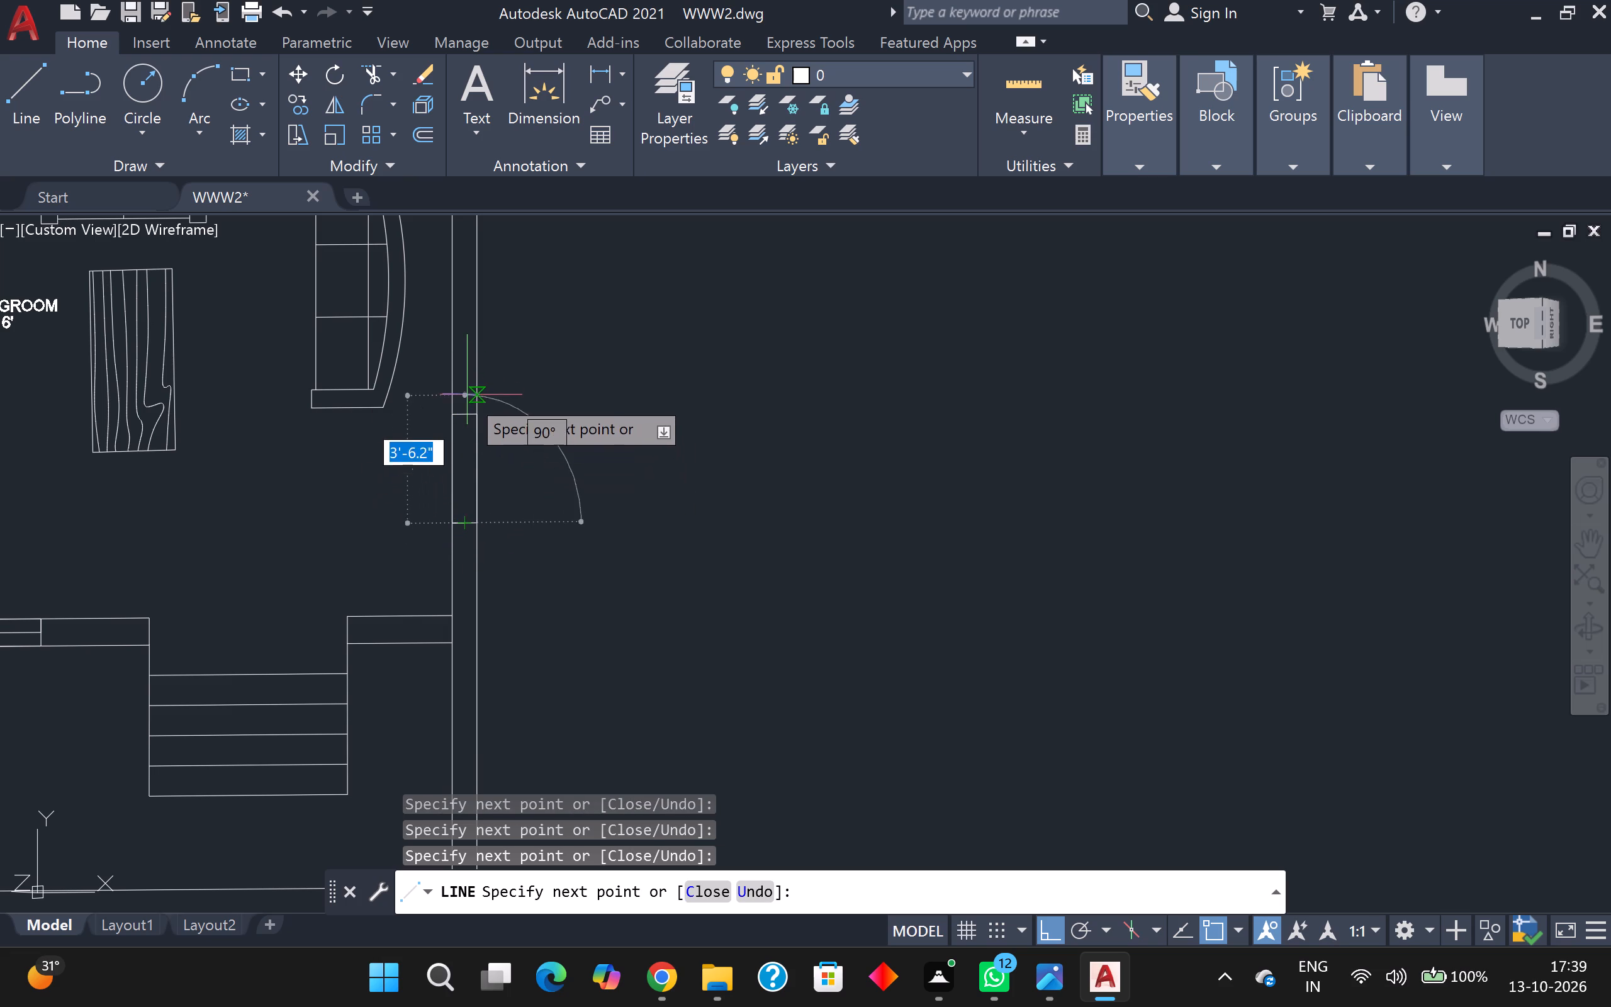
pyautogui.click(464, 411)
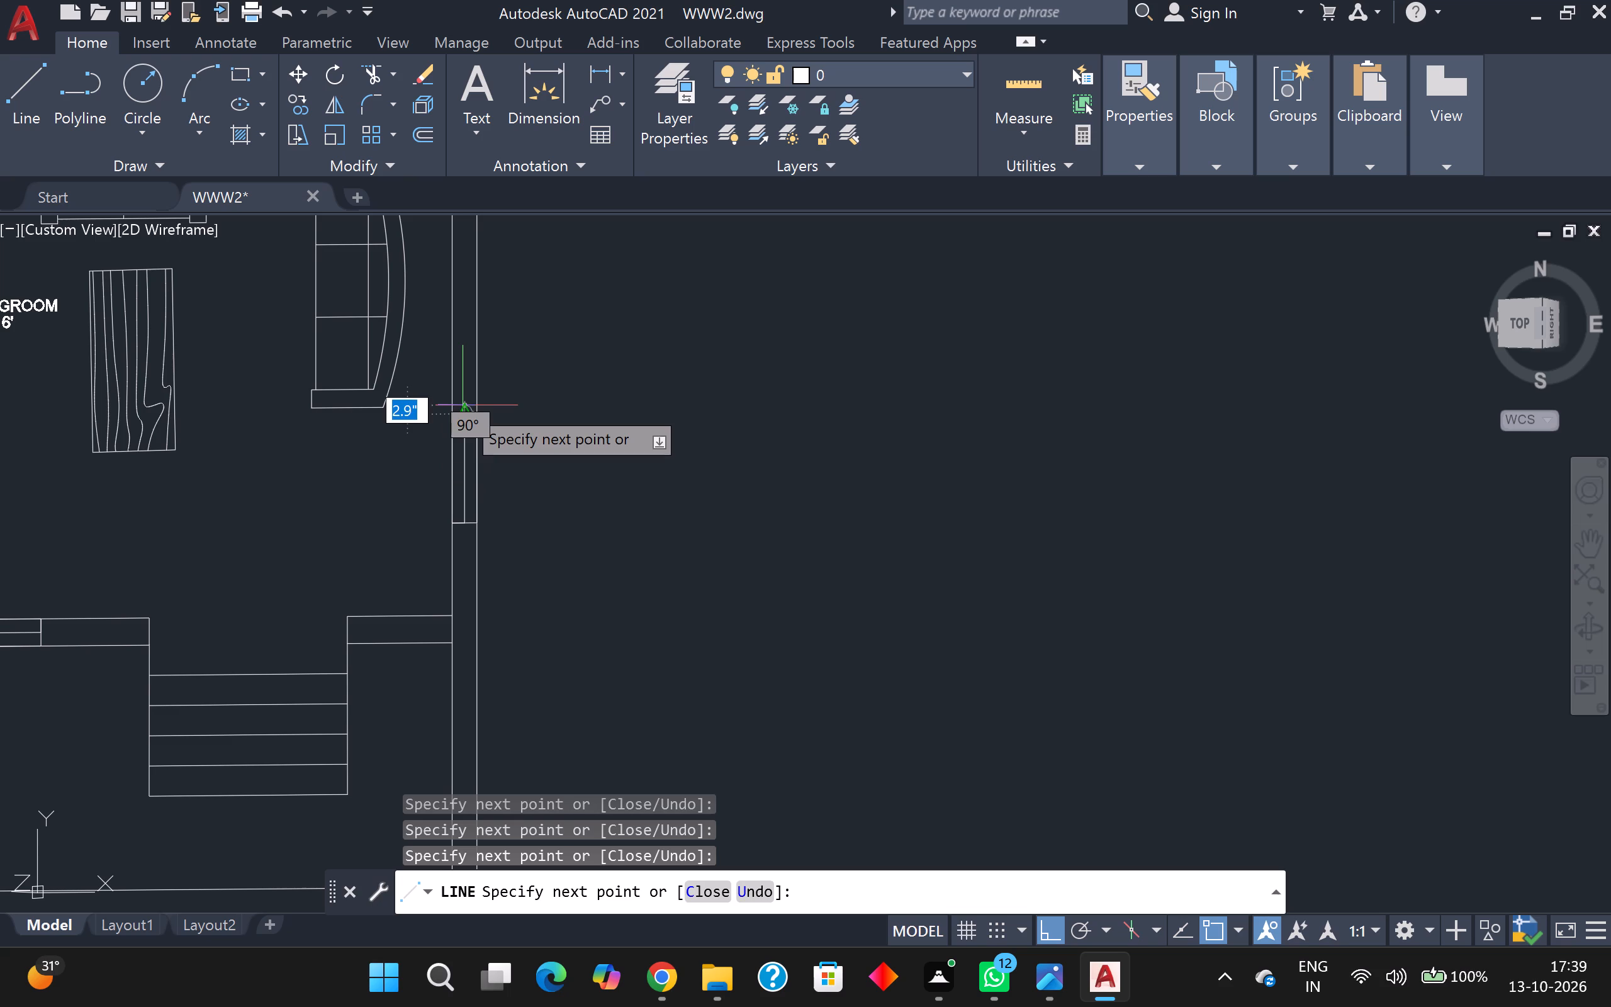
pyautogui.press('Escape')
# Copy the complete living room east window about 8'-10" straight up the same outer wall, beside the long sofa's upper end.
pyautogui.click(444, 421)
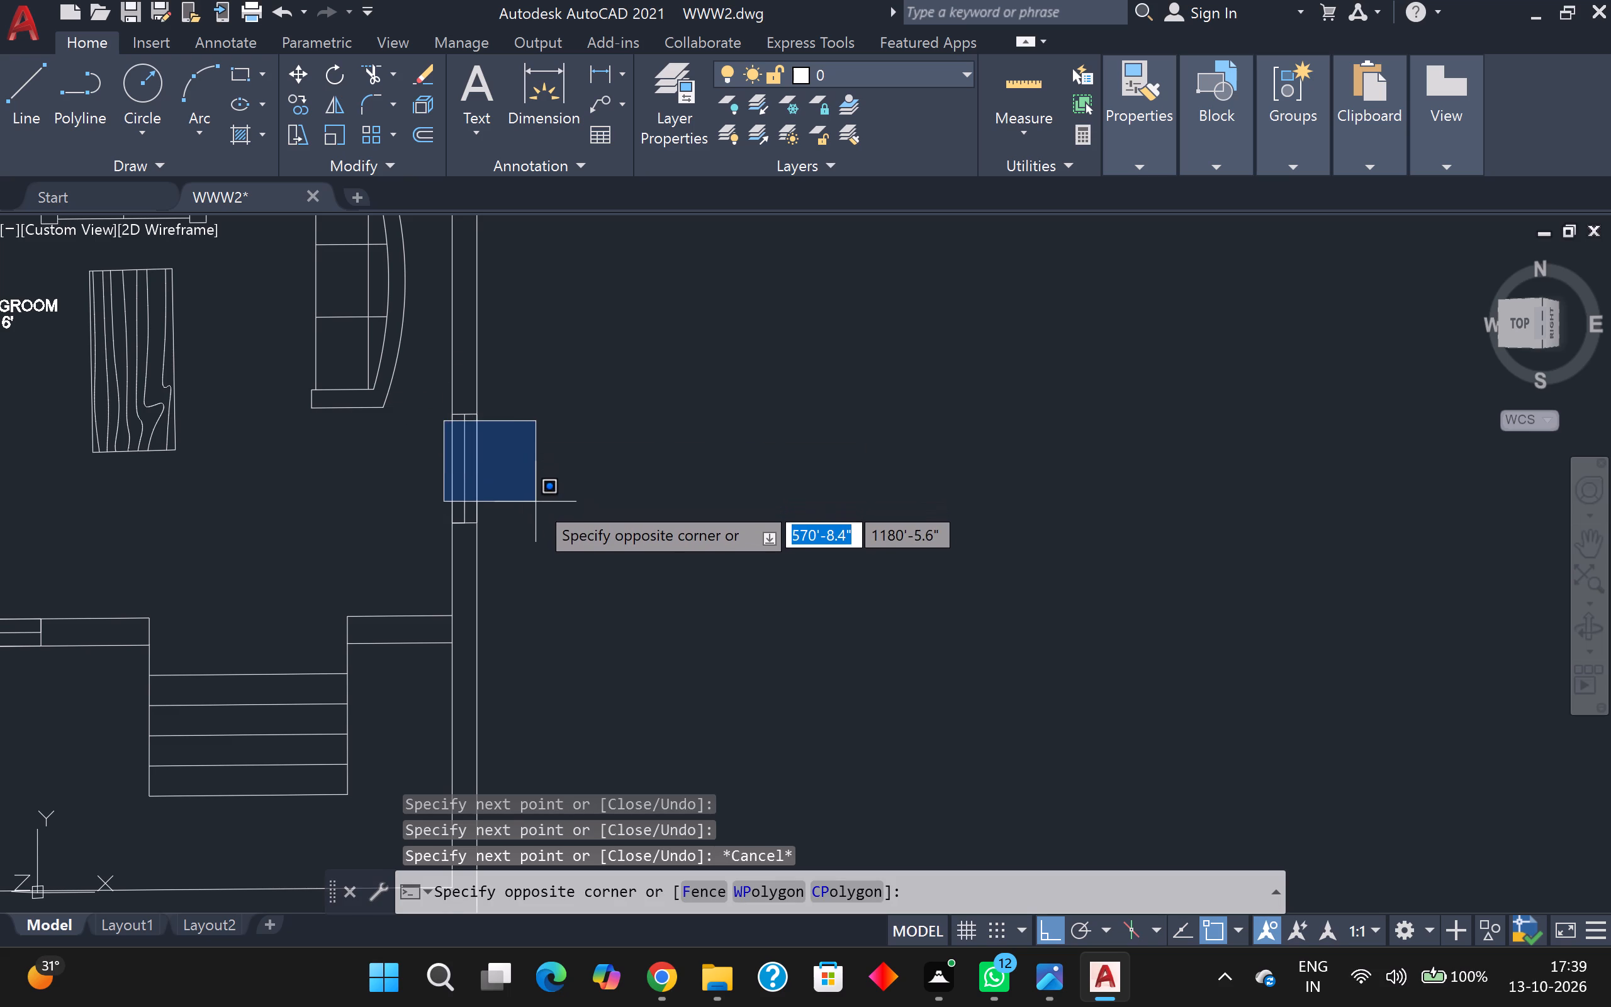
pyautogui.press('Escape')
pyautogui.click(431, 408)
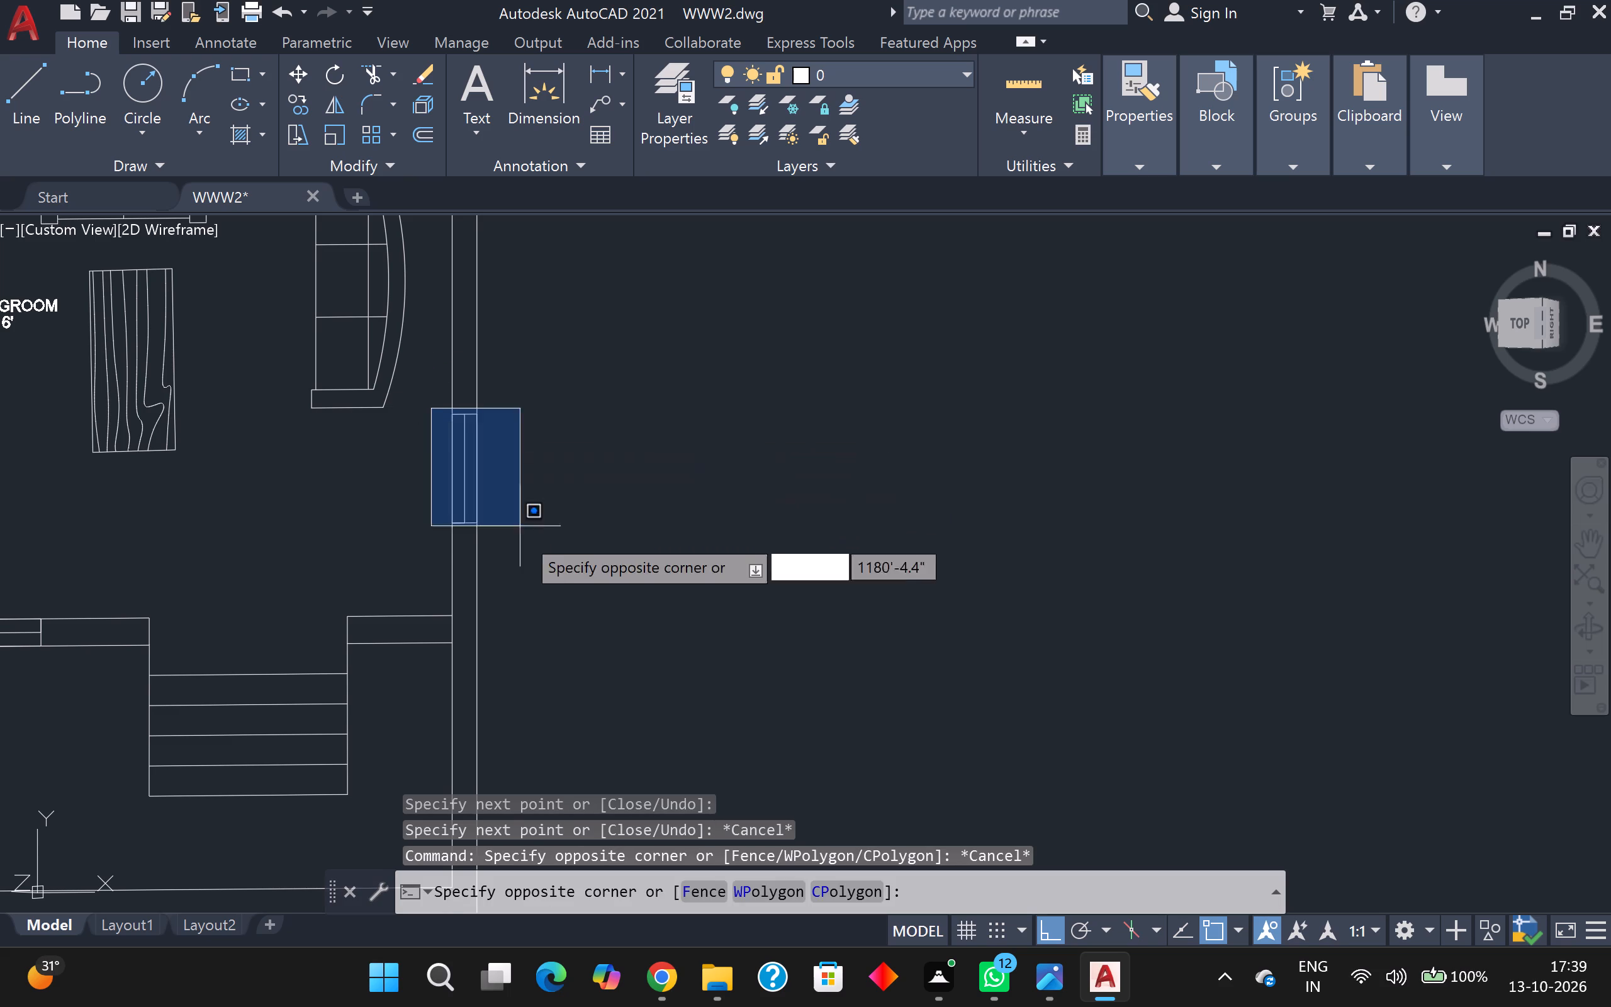
pyautogui.click(527, 553)
pyautogui.press('m')
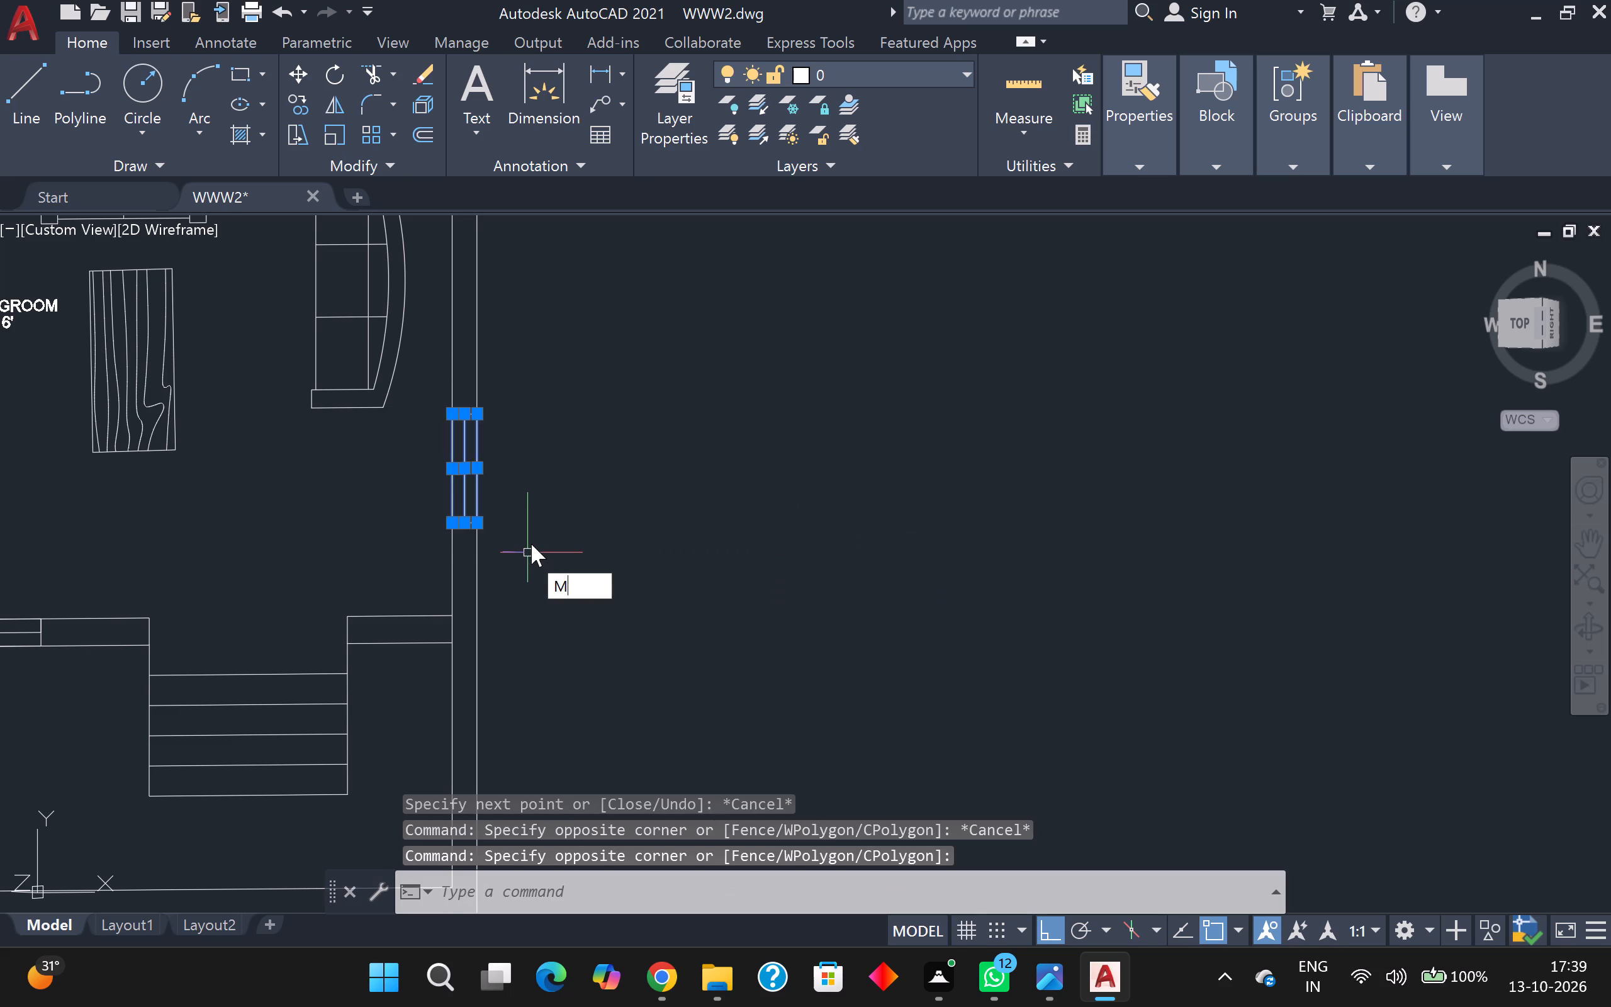
pyautogui.press('BackSpace')
pyautogui.write('CO')
pyautogui.press('Return')
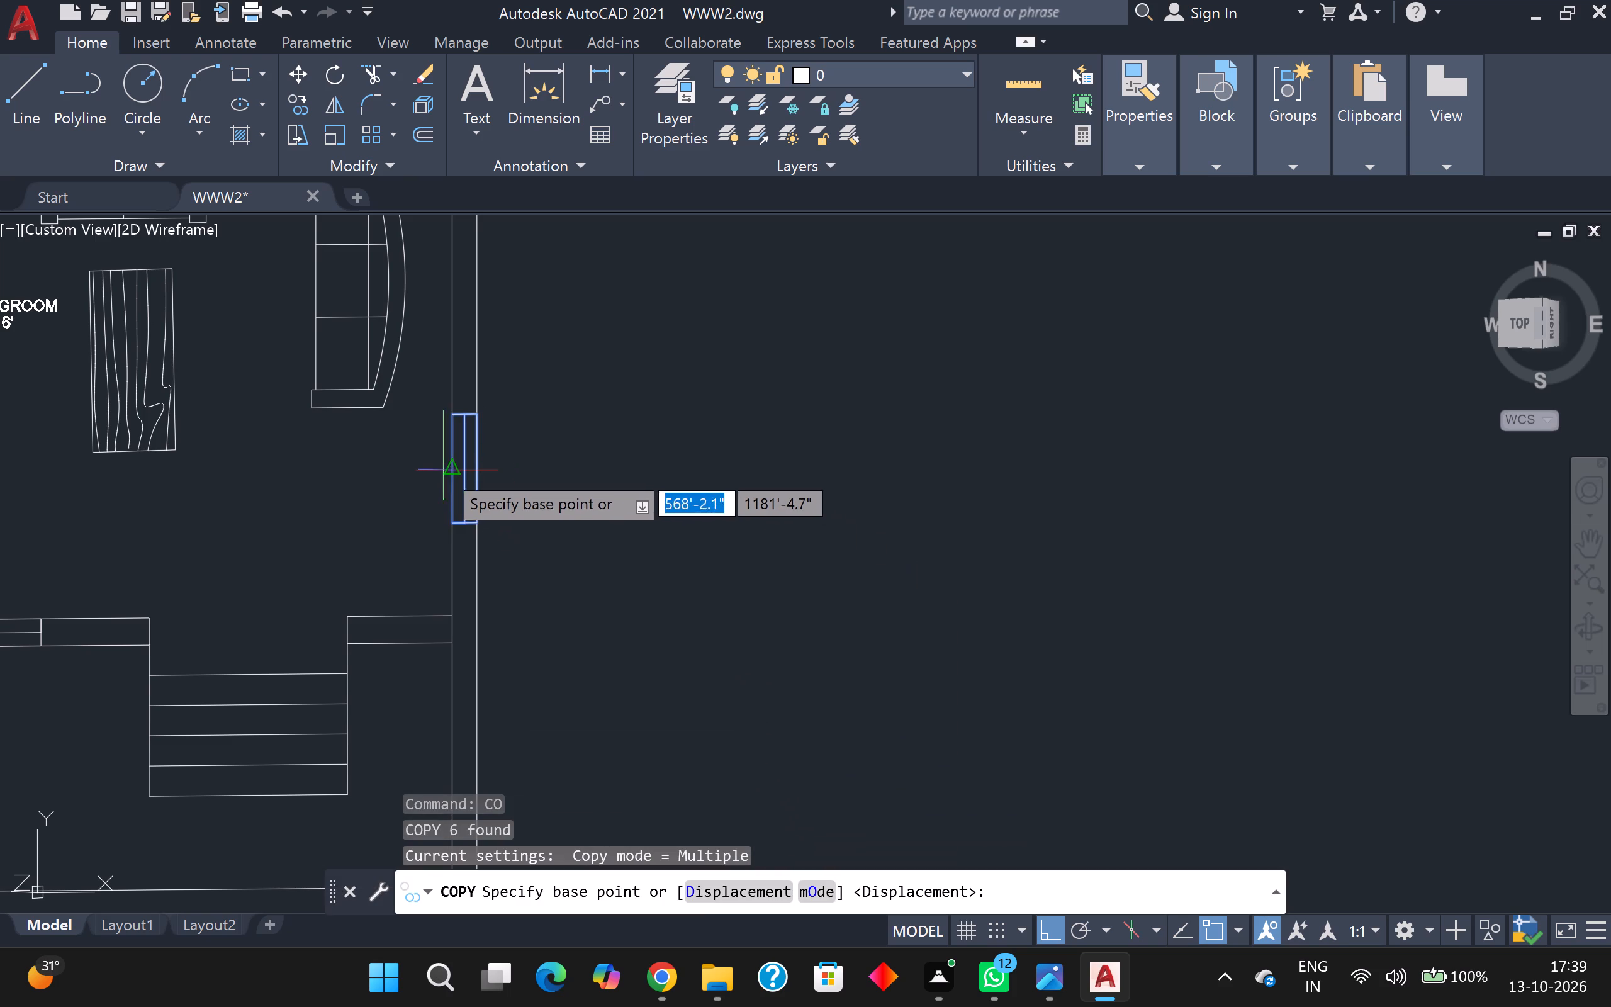
pyautogui.click(464, 470)
pyautogui.moveTo(468, 361); pyautogui.dragTo(446, 551, button='middle')
pyautogui.scroll(-2, 440, 500)
pyautogui.scroll(2, 439, 441)
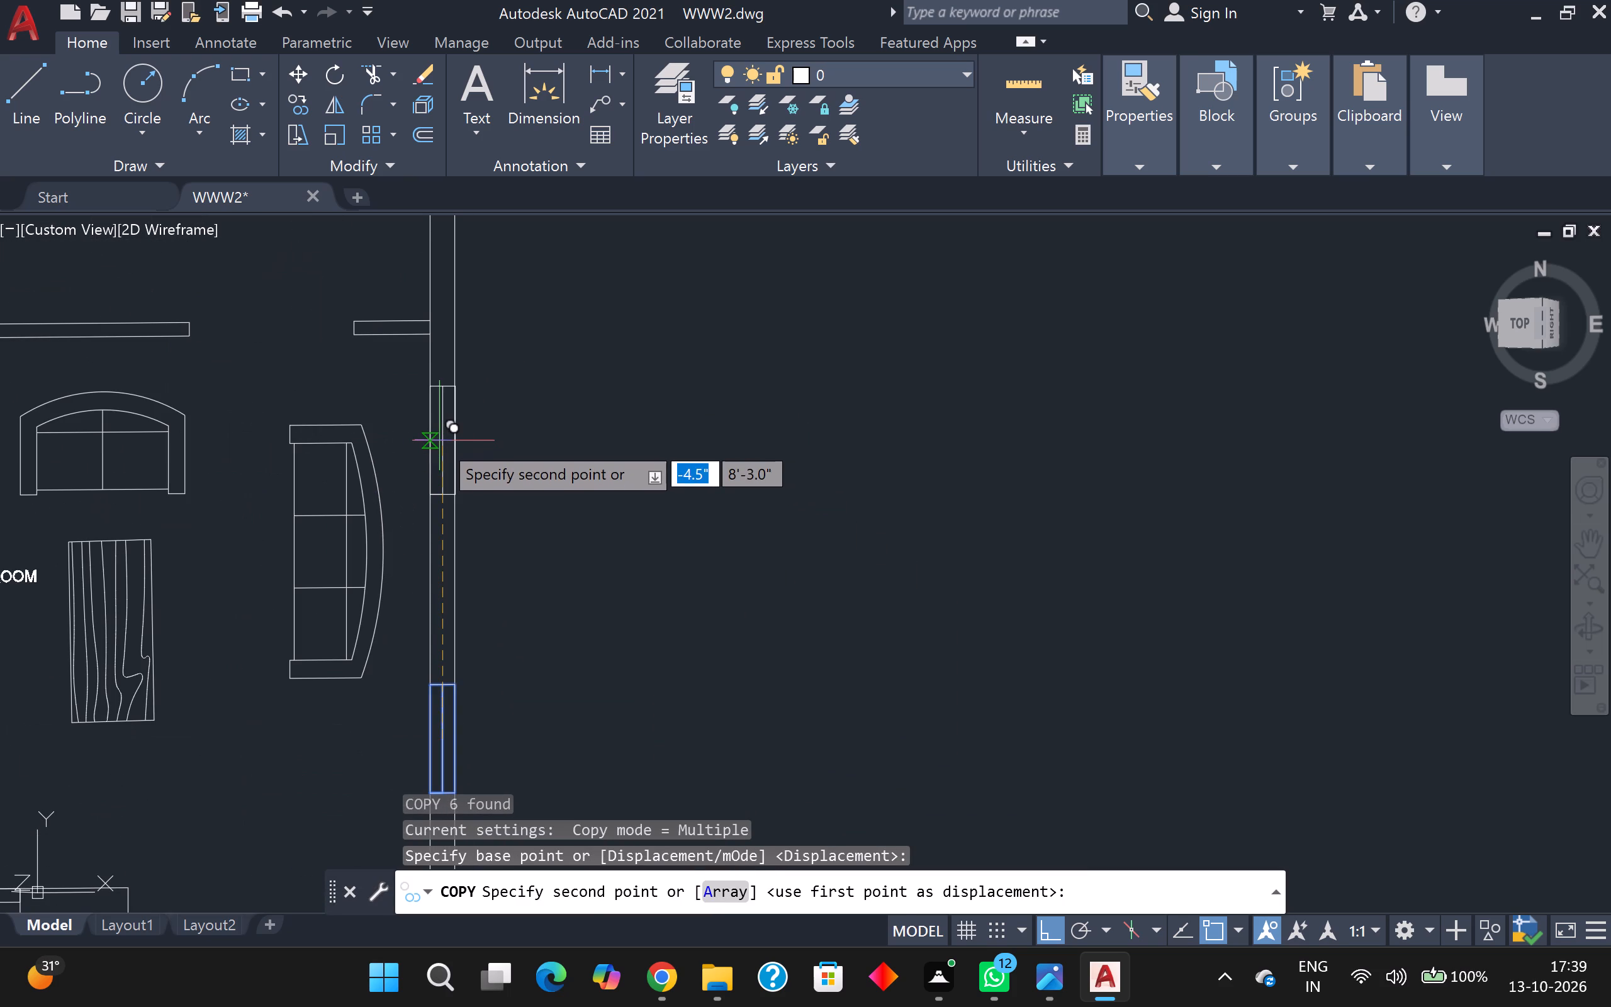
pyautogui.click(439, 441)
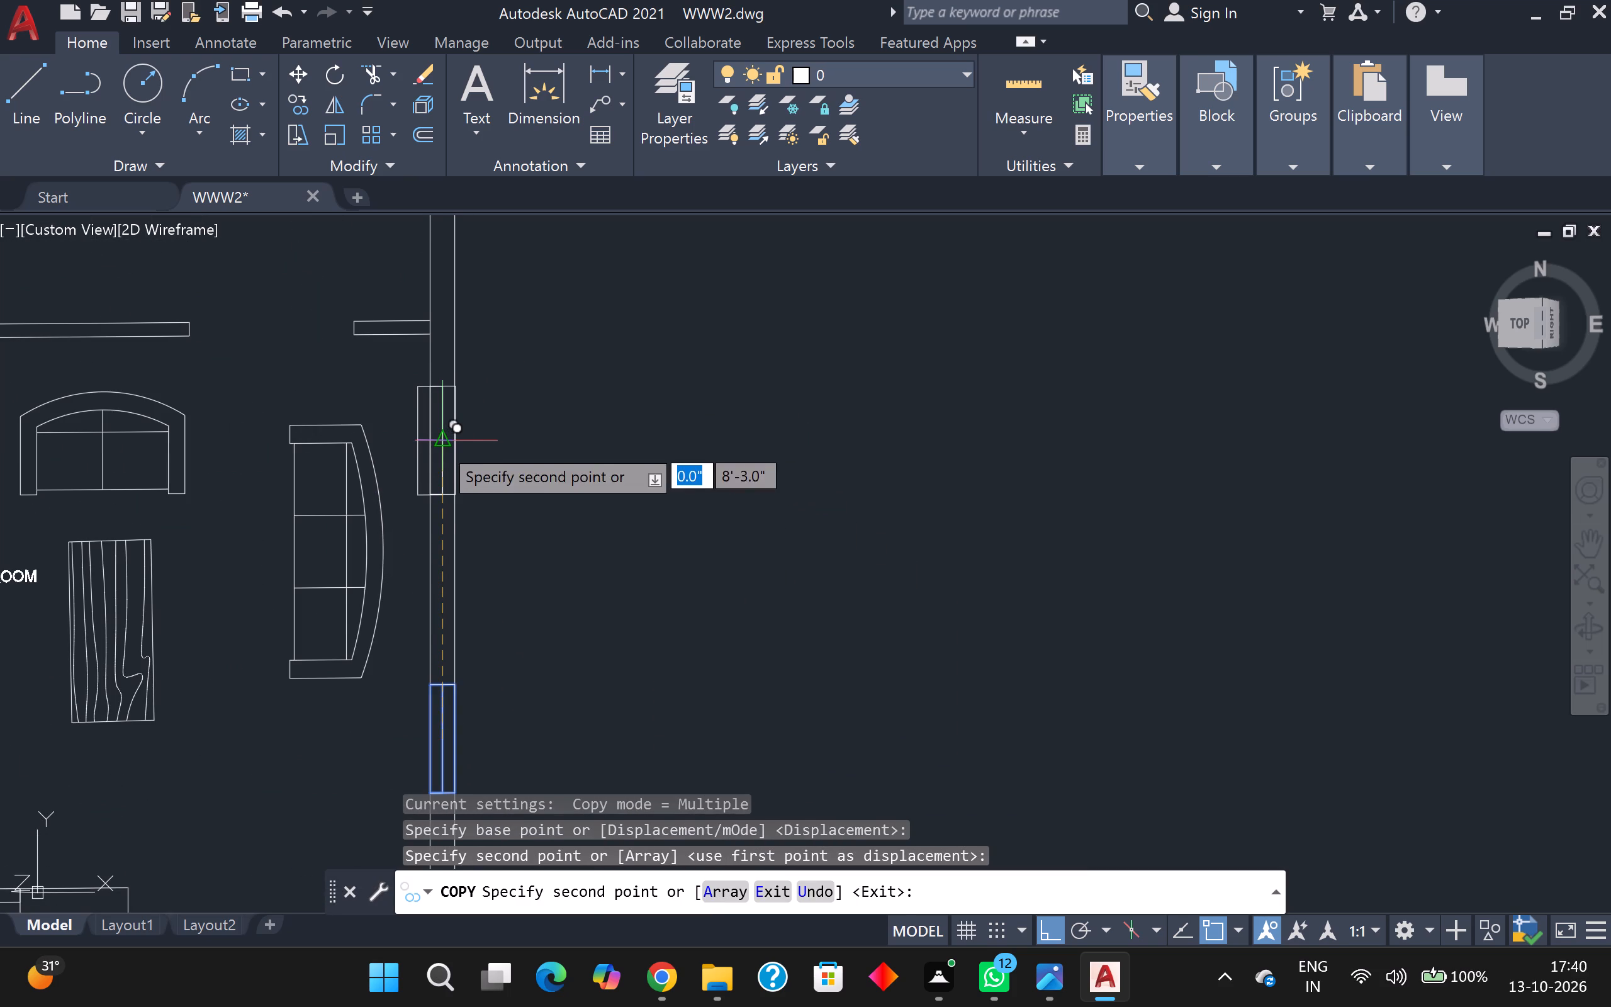
pyautogui.hotkey('ctrl', 'z')
pyautogui.scroll(-2, 503, 414)
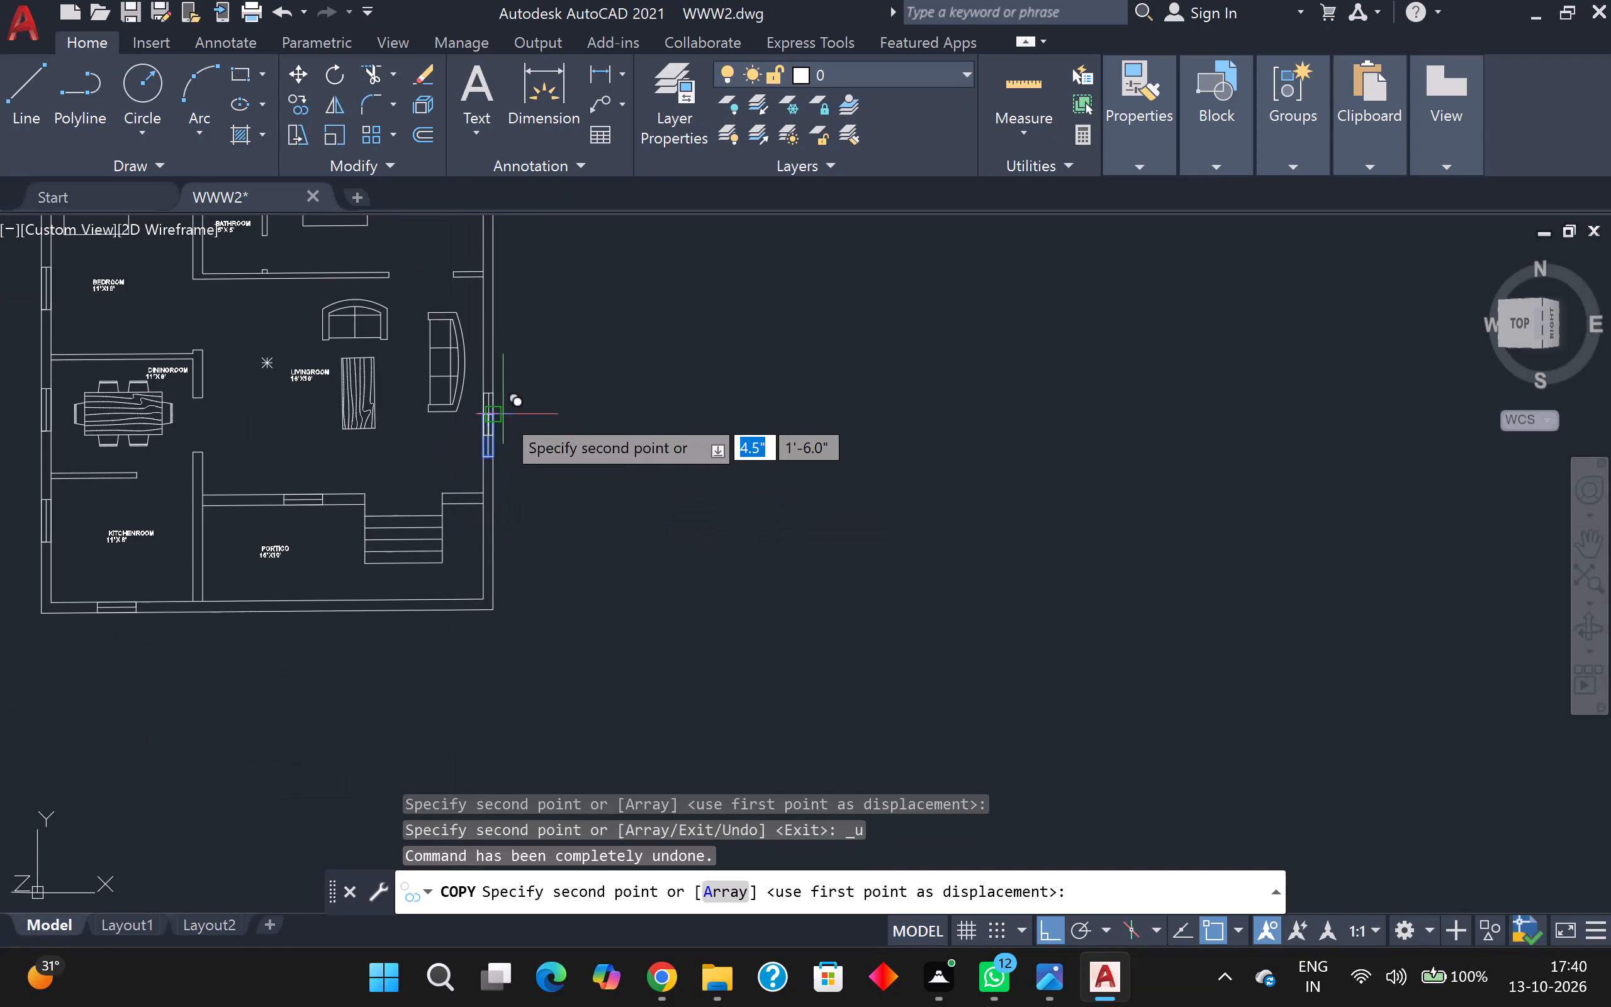
pyautogui.scroll(6, 493, 399)
pyautogui.moveTo(474, 352); pyautogui.dragTo(472, 548, button='middle')
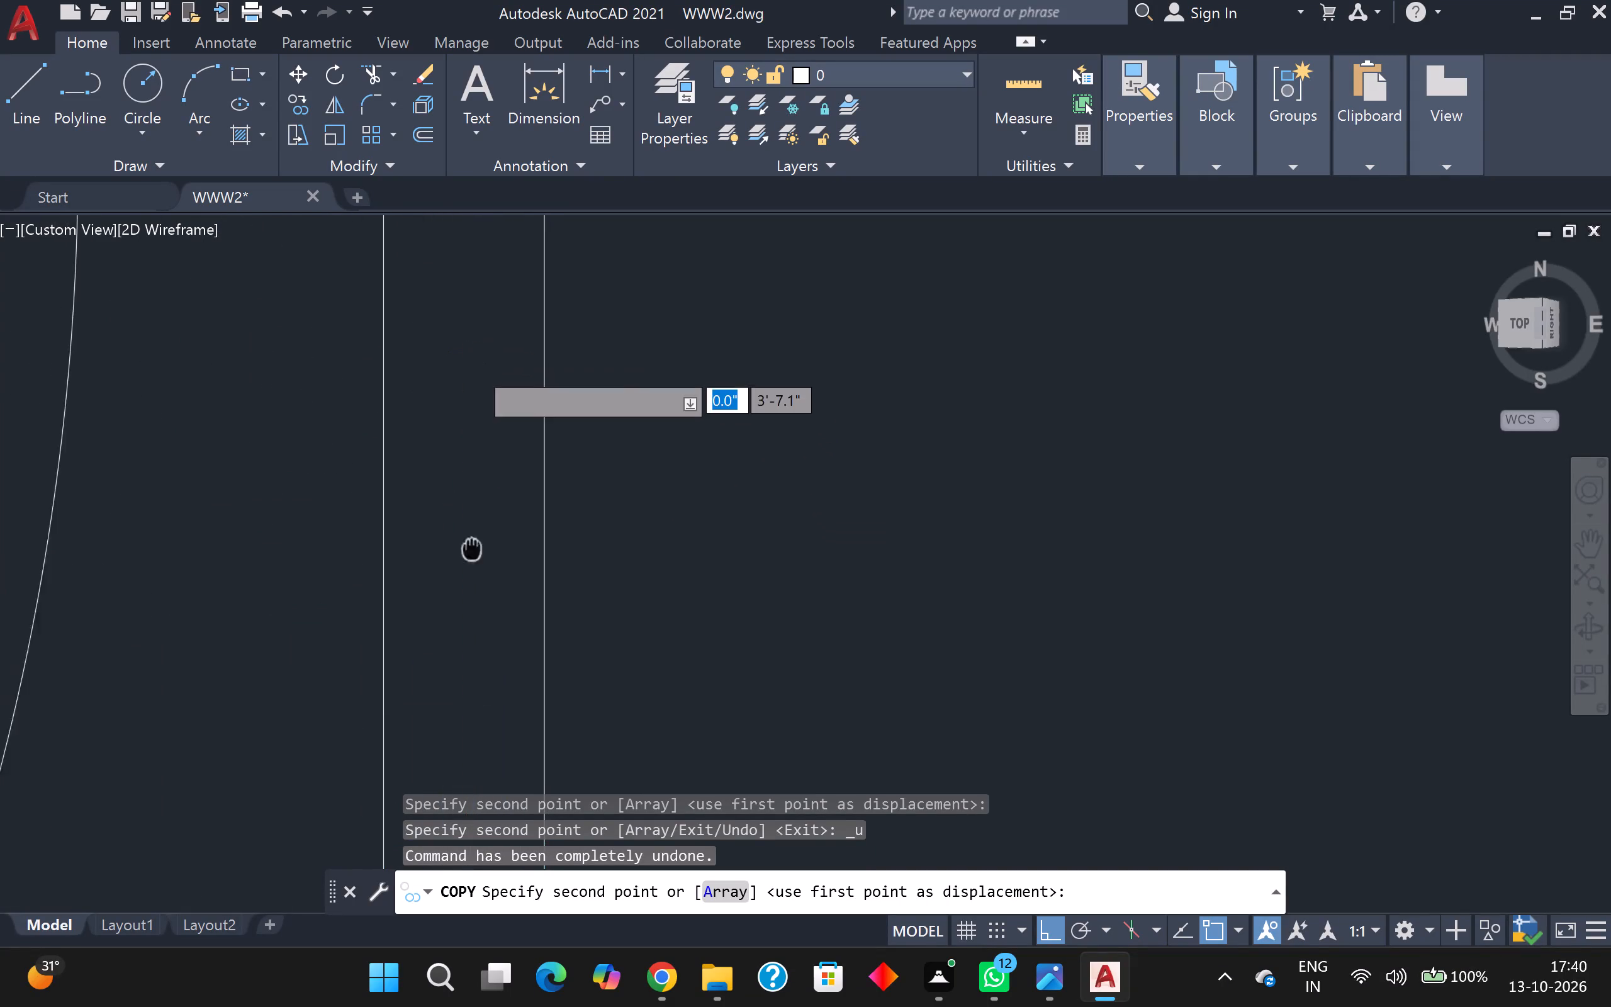
pyautogui.moveTo(472, 548); pyautogui.dragTo(471, 596, button='middle')
pyautogui.scroll(-2, 470, 500)
pyautogui.moveTo(470, 458); pyautogui.dragTo(465, 821, button='middle')
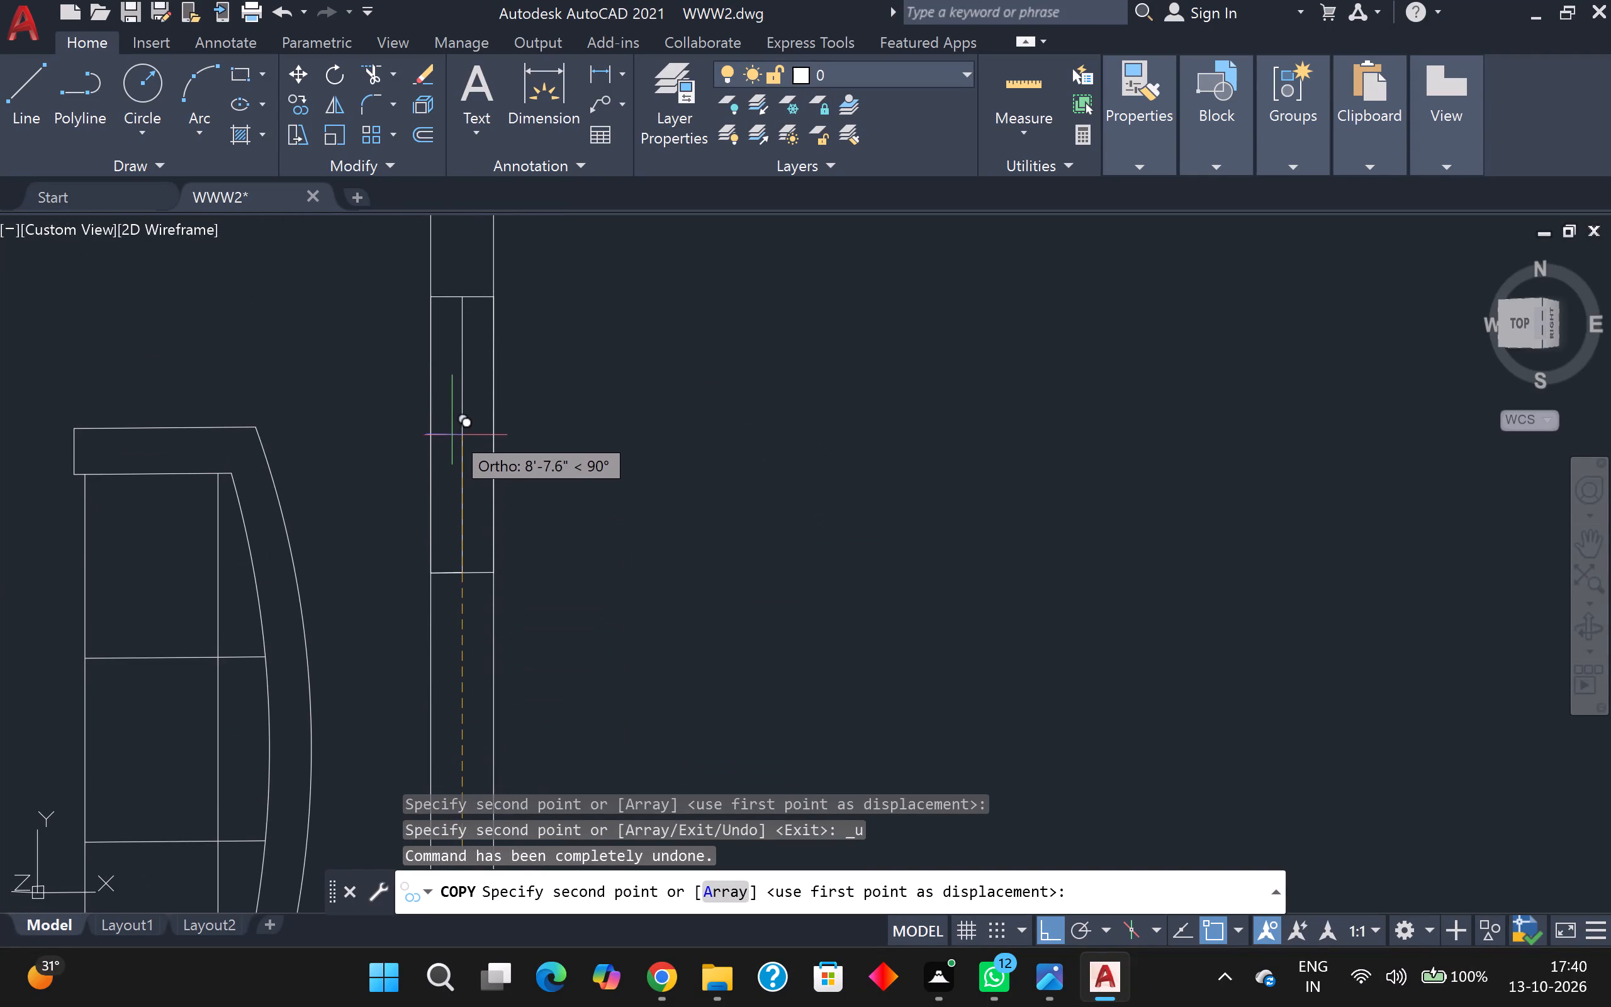
pyautogui.scroll(3, 453, 420)
pyautogui.click(463, 398)
# Place another window copy in the 10' X11' bedroom's east wall, about 18'-7" straight above the original window.
pyautogui.scroll(-4, 464, 398)
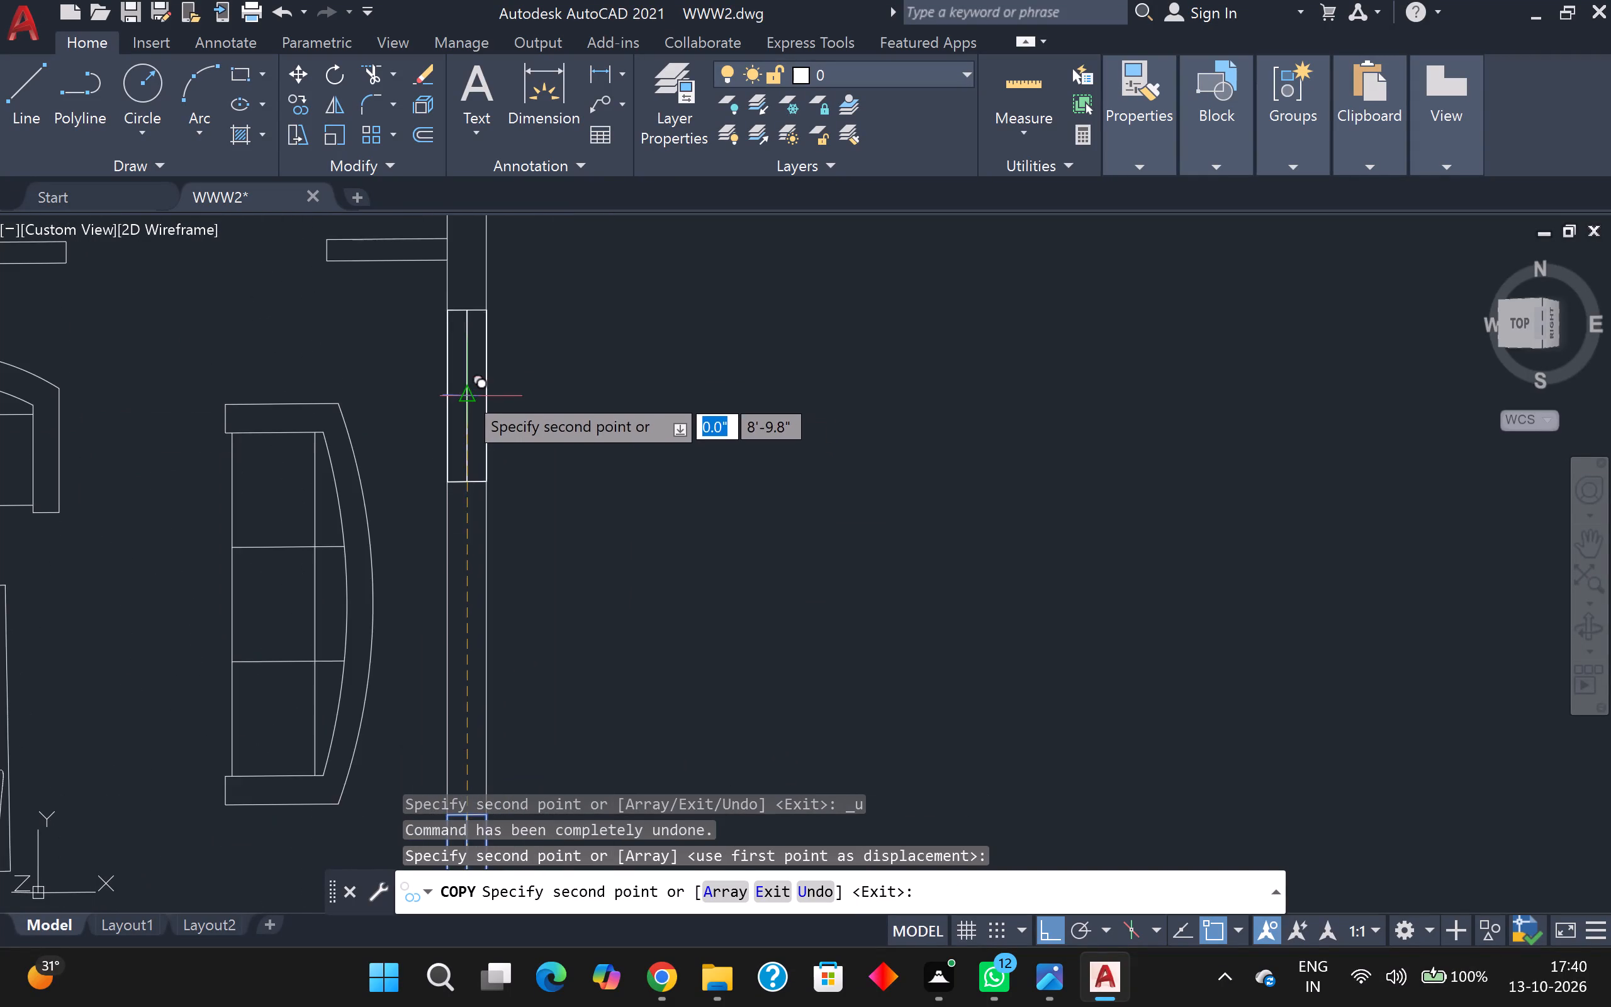
pyautogui.moveTo(464, 392); pyautogui.dragTo(464, 757, button='middle')
pyautogui.scroll(1, 464, 757)
pyautogui.scroll(-2, 469, 460)
pyautogui.moveTo(469, 454); pyautogui.dragTo(475, 584, button='middle')
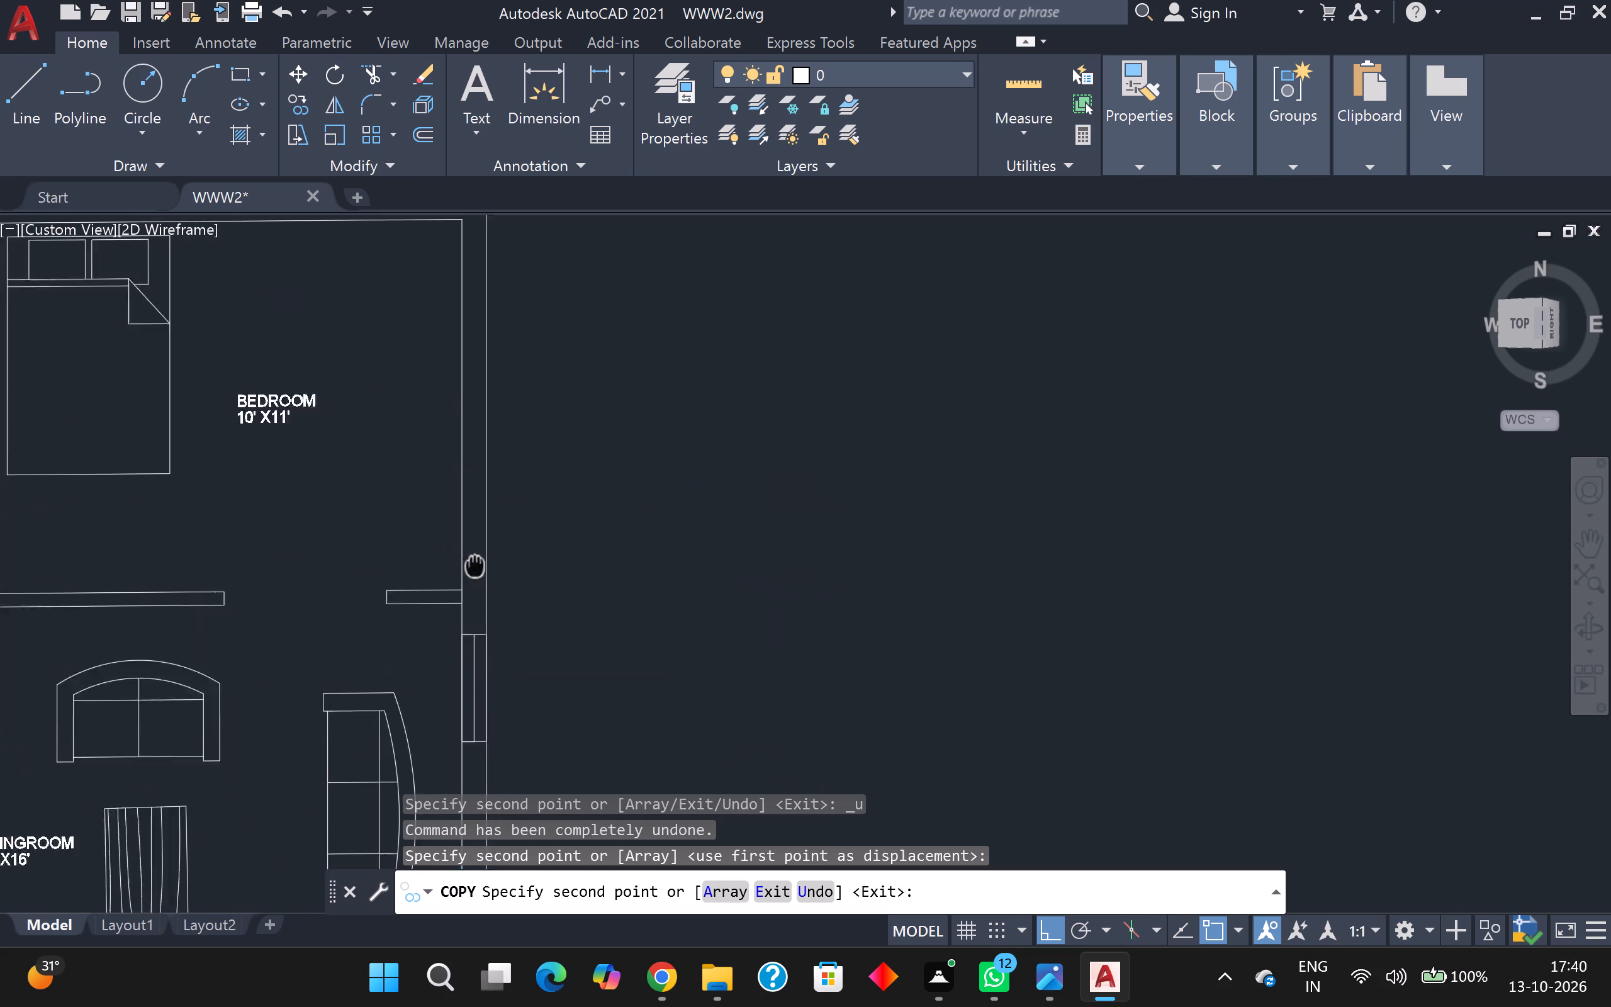
pyautogui.moveTo(475, 584); pyautogui.dragTo(459, 719, button='middle')
pyautogui.scroll(3, 448, 498)
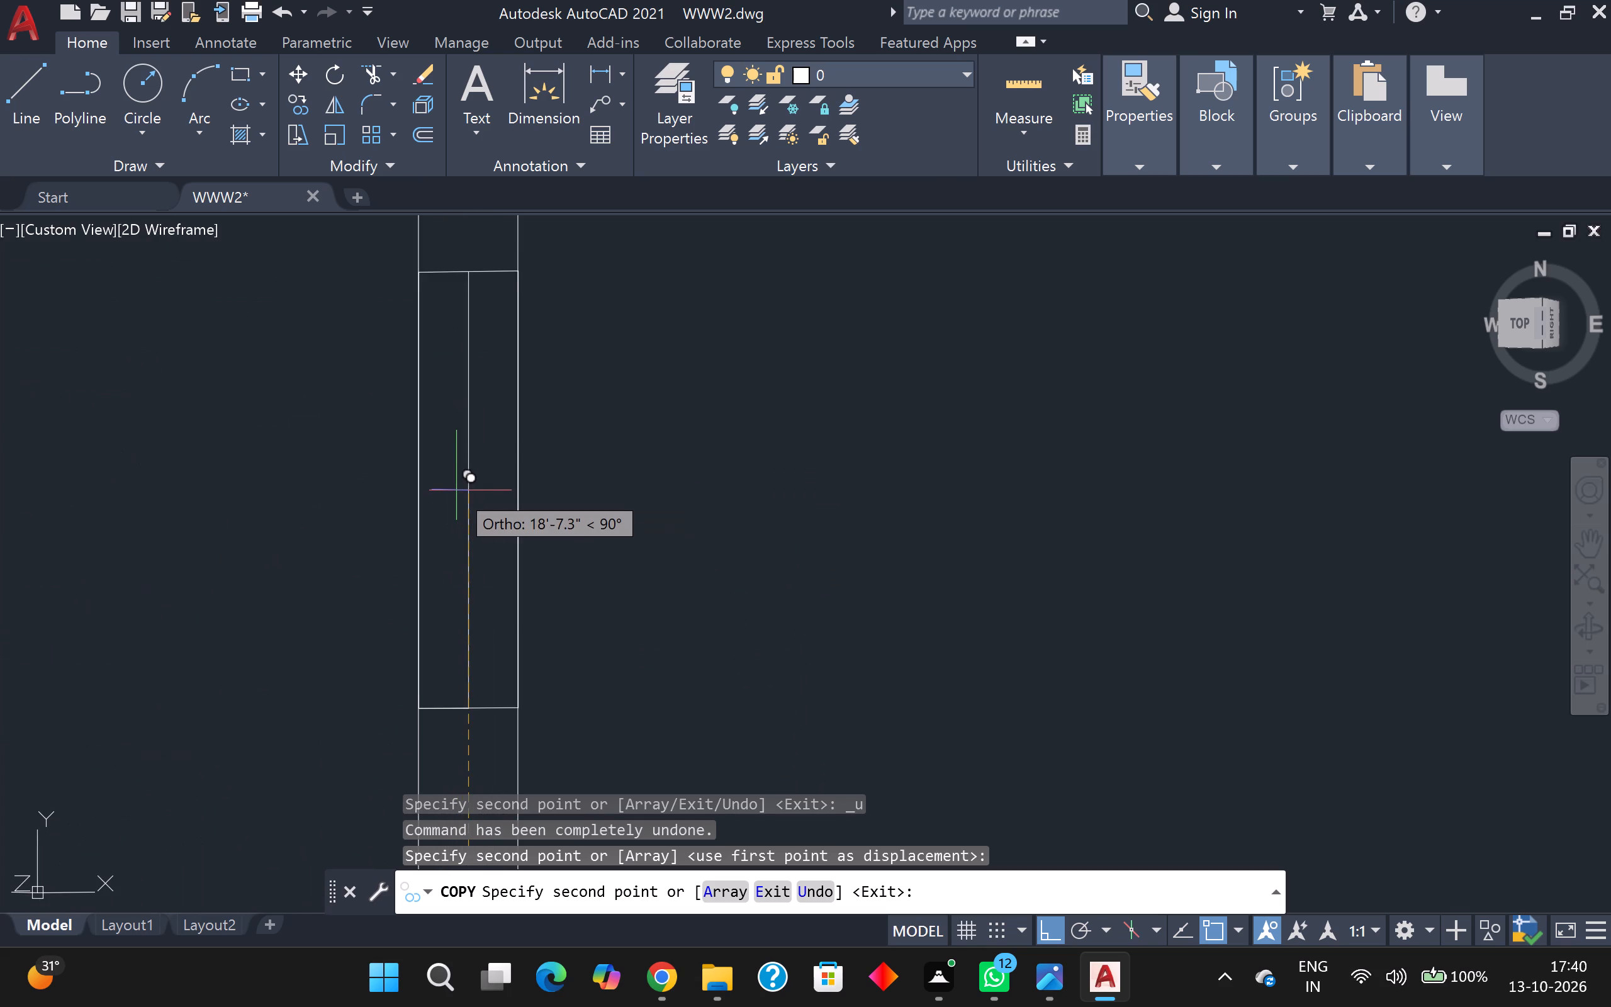
pyautogui.click(456, 490)
pyautogui.scroll(-5, 456, 490)
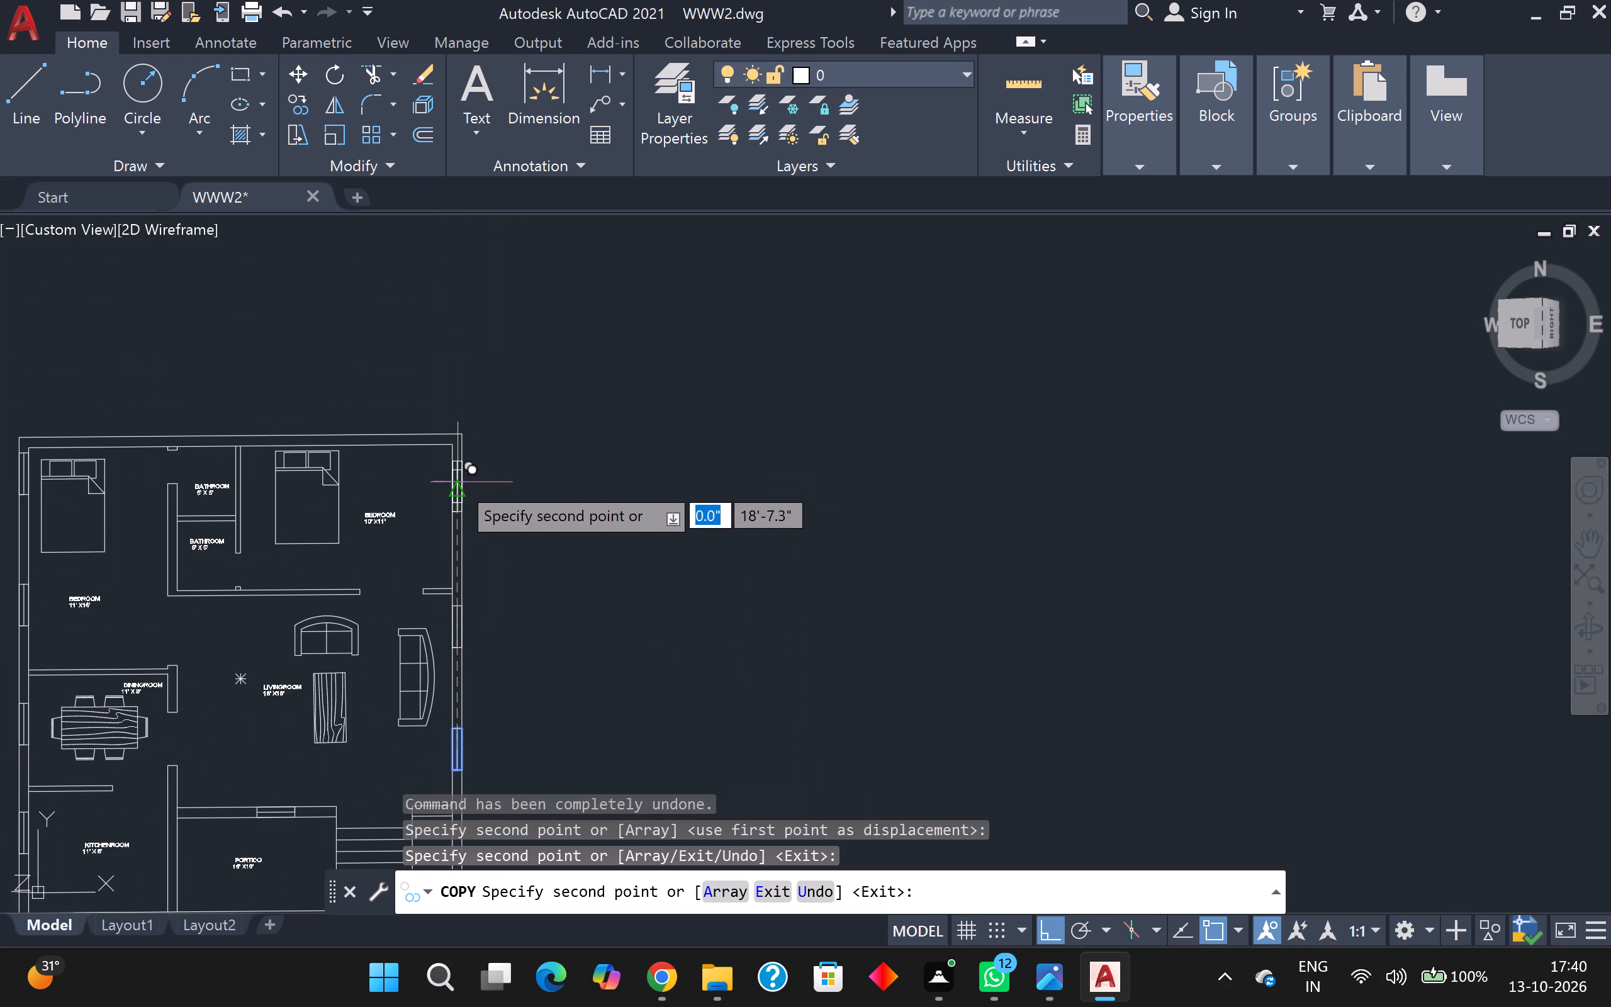
pyautogui.press('Escape')
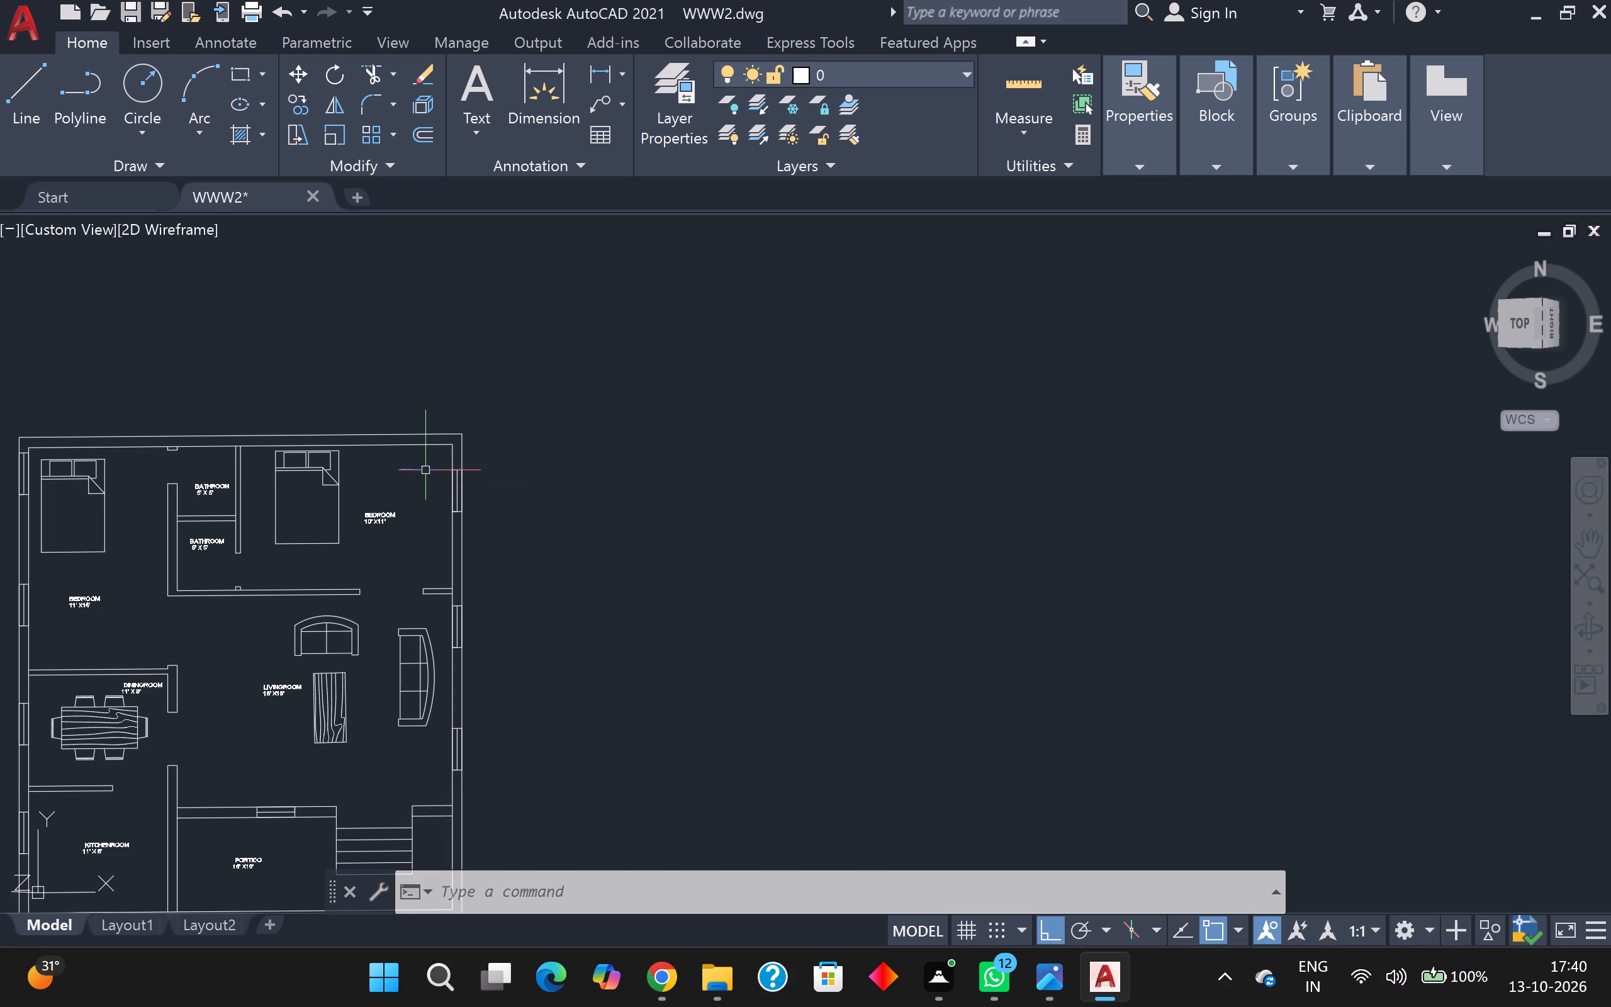
# Draw a 3' window with a centre line in the 10' X11' bedroom's north outer wall, between its outer and inner faces.
pyautogui.press('l')
pyautogui.press('Return')
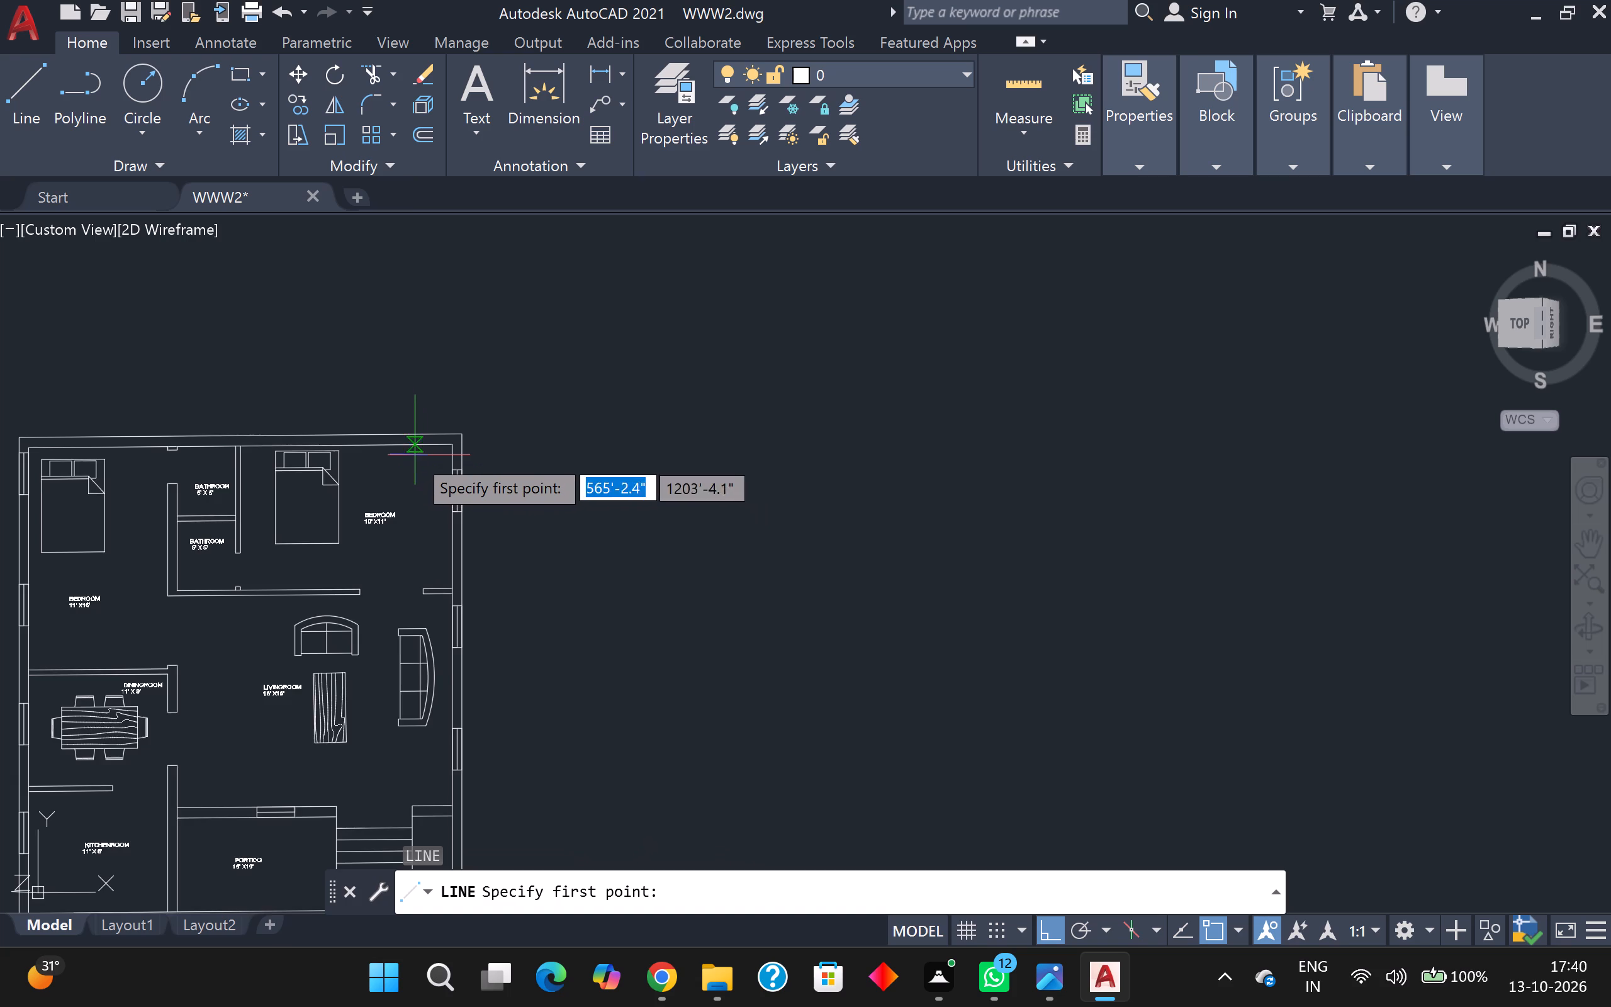
pyautogui.scroll(4, 405, 445)
pyautogui.moveTo(407, 434); pyautogui.dragTo(507, 442, button='middle')
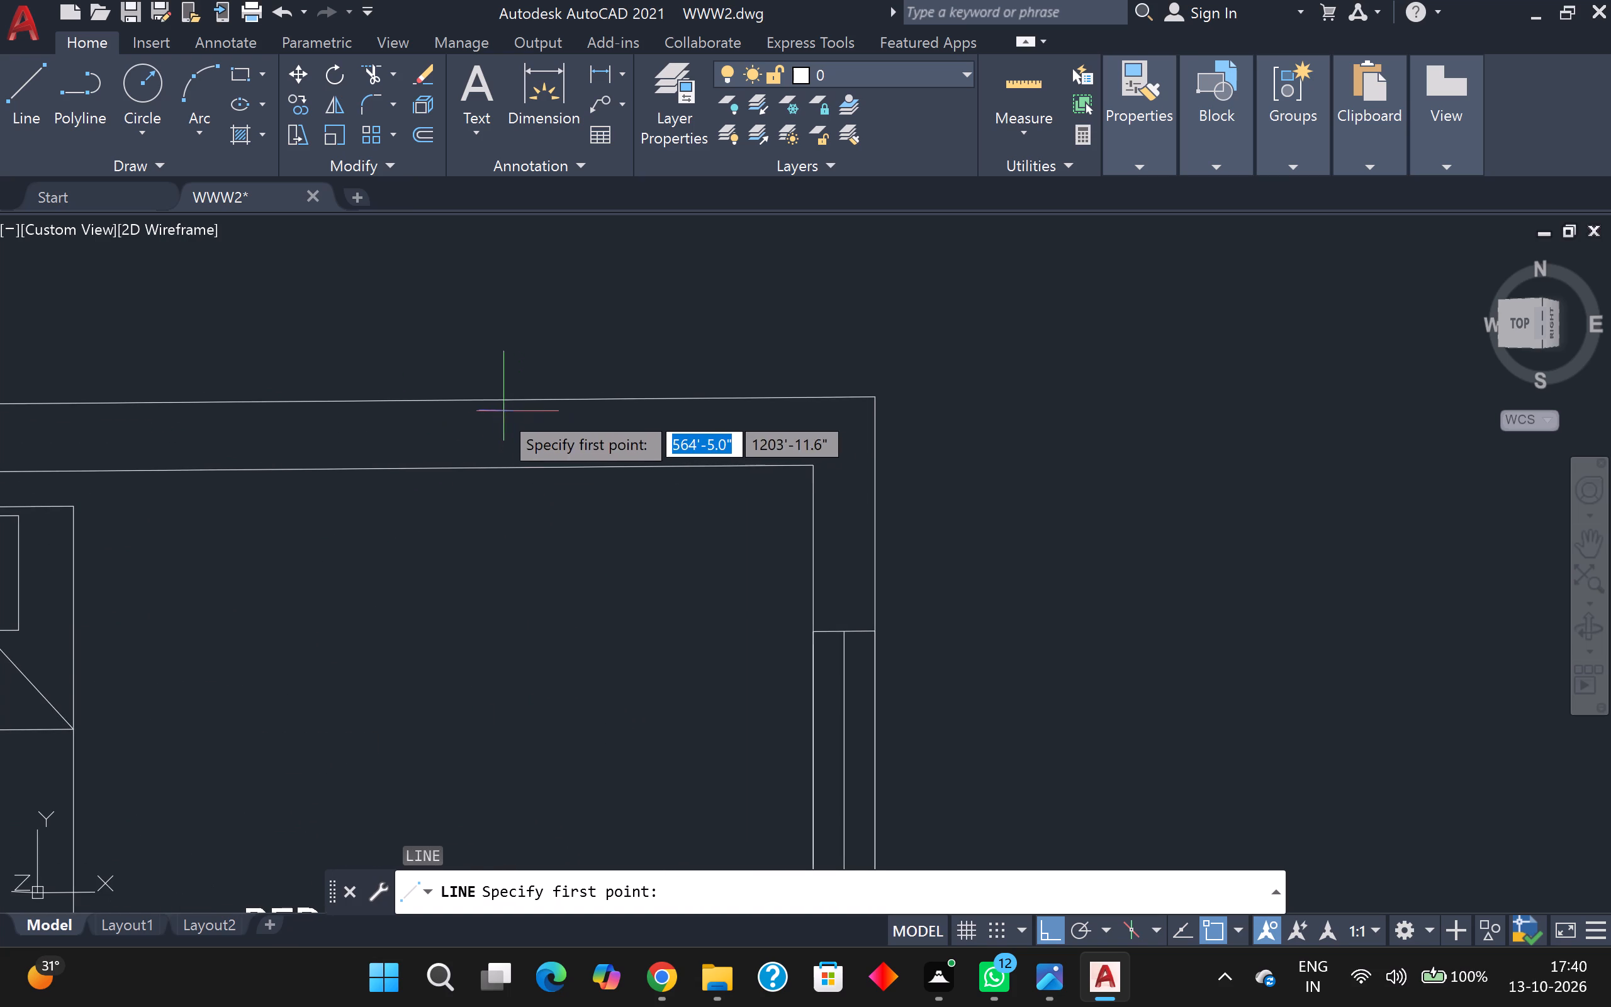
pyautogui.click(522, 400)
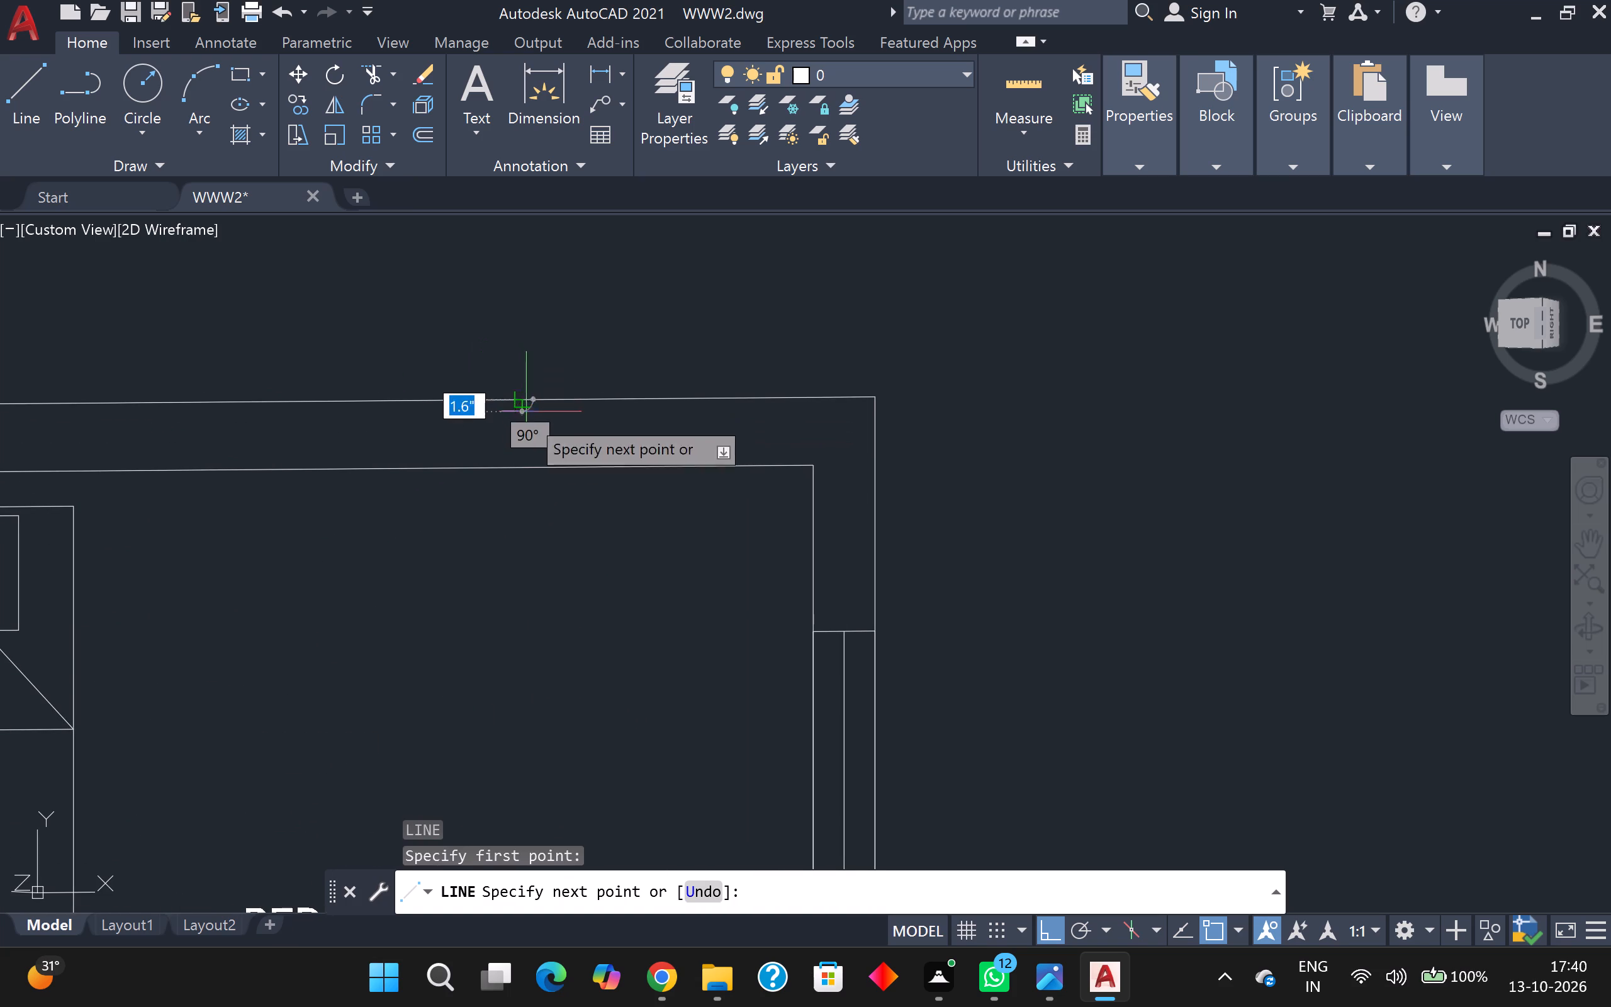
pyautogui.click(524, 467)
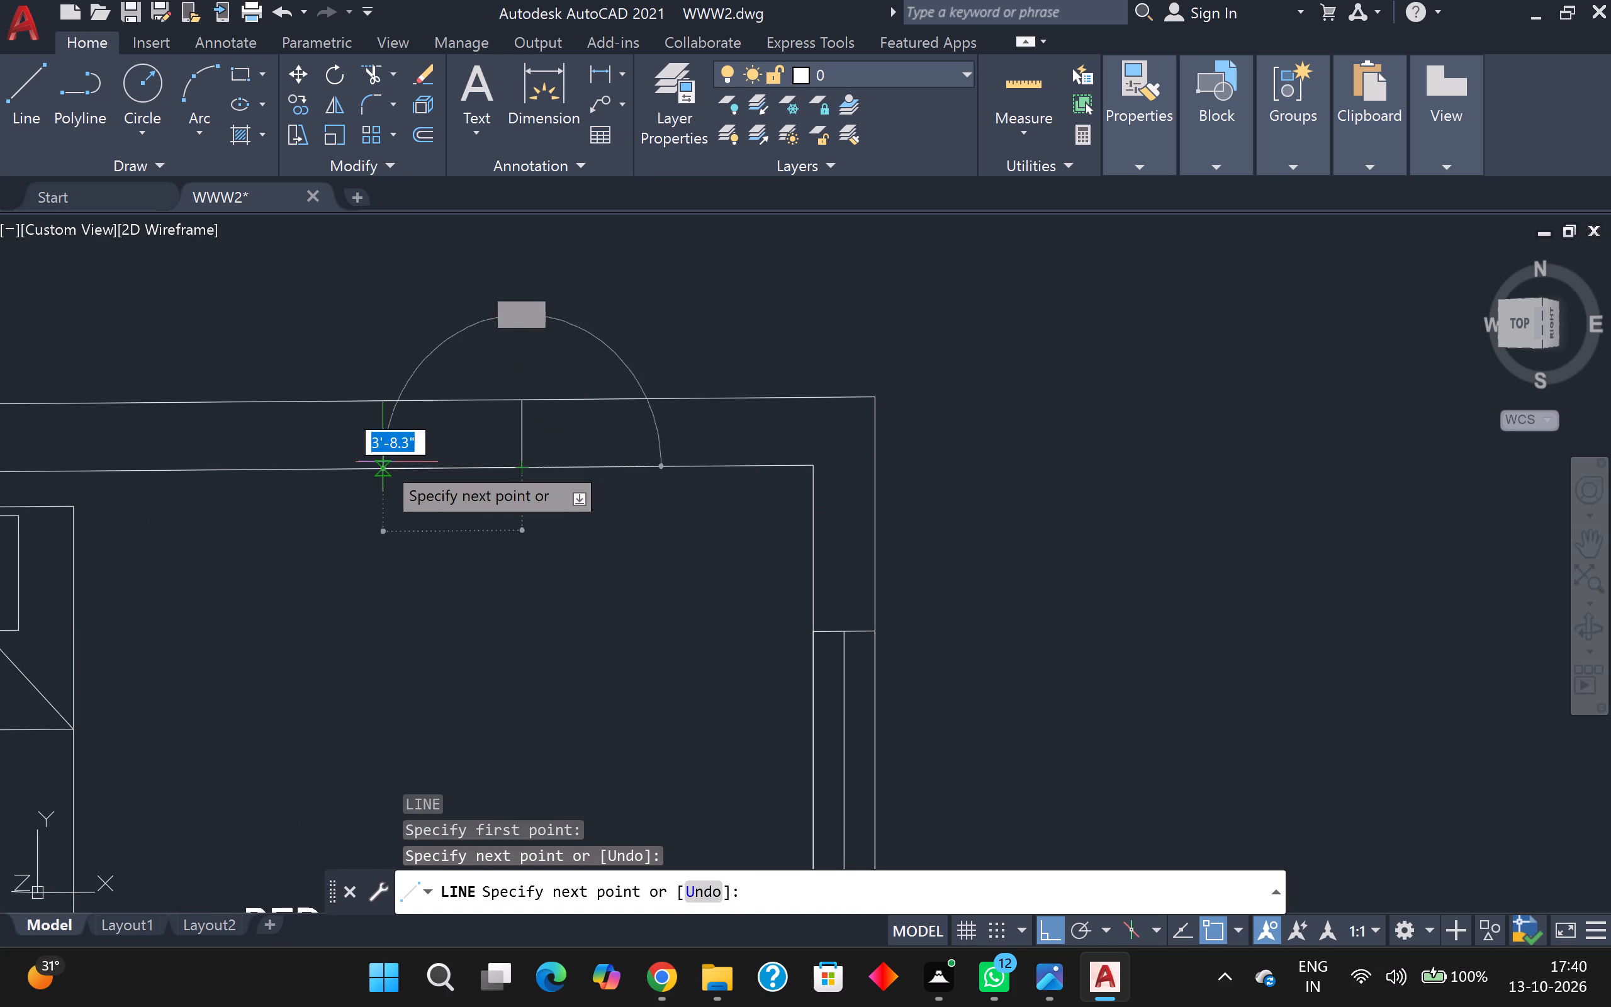
pyautogui.press('3')
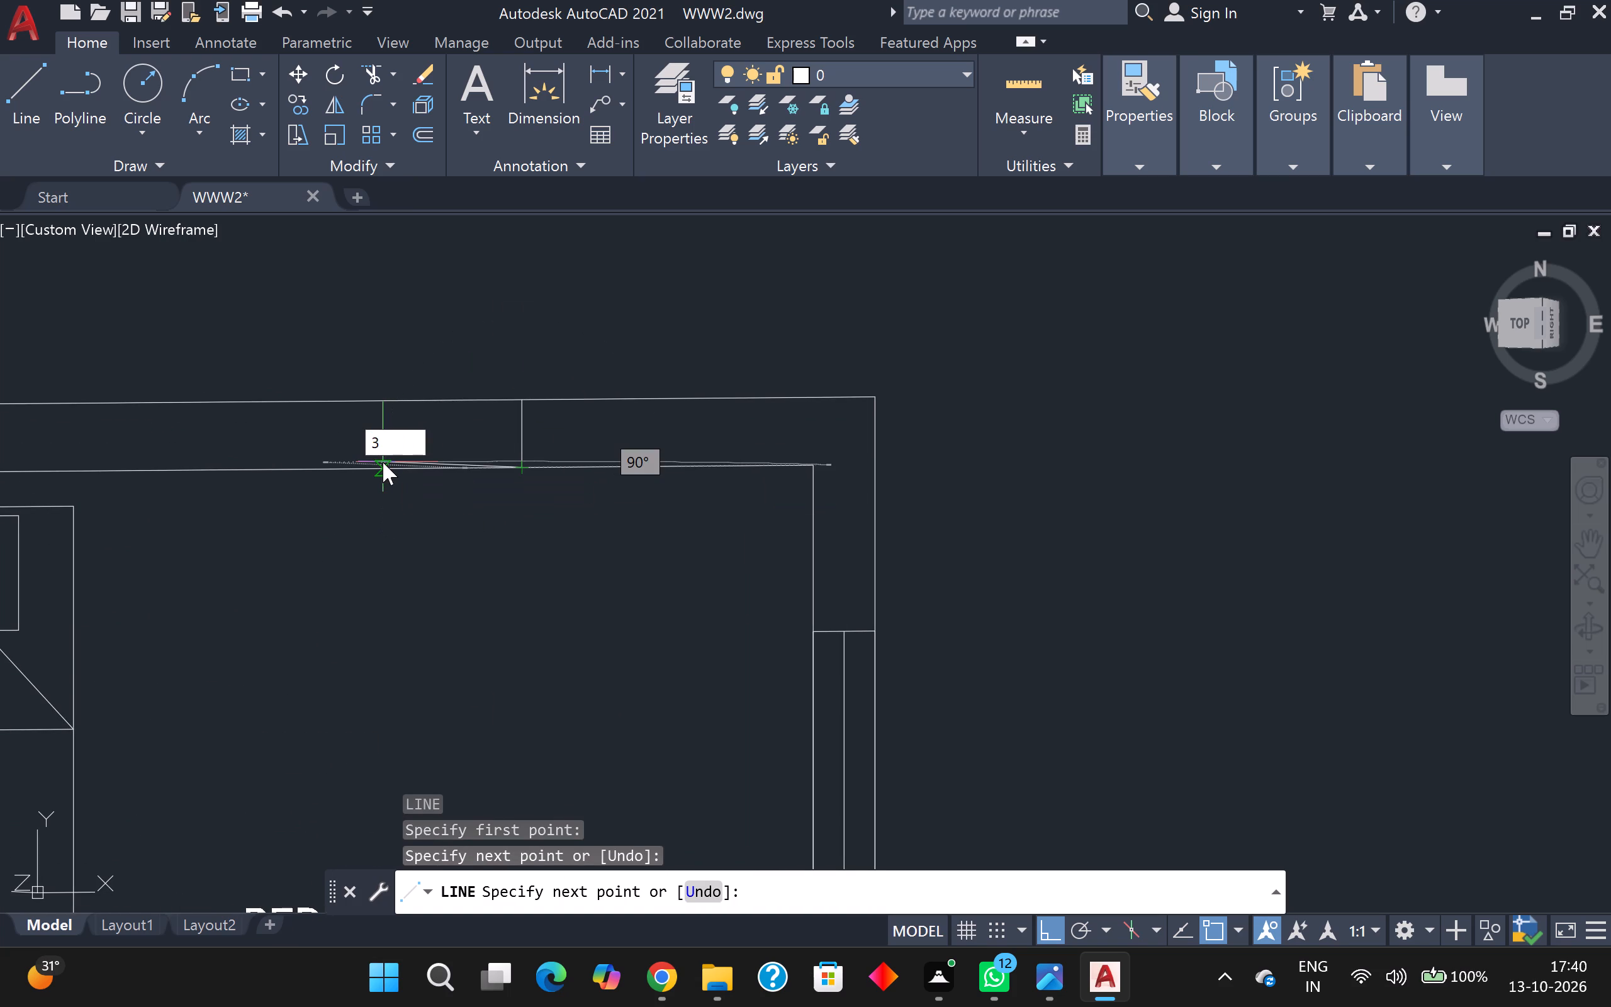
pyautogui.press("'")
pyautogui.press('Escape')
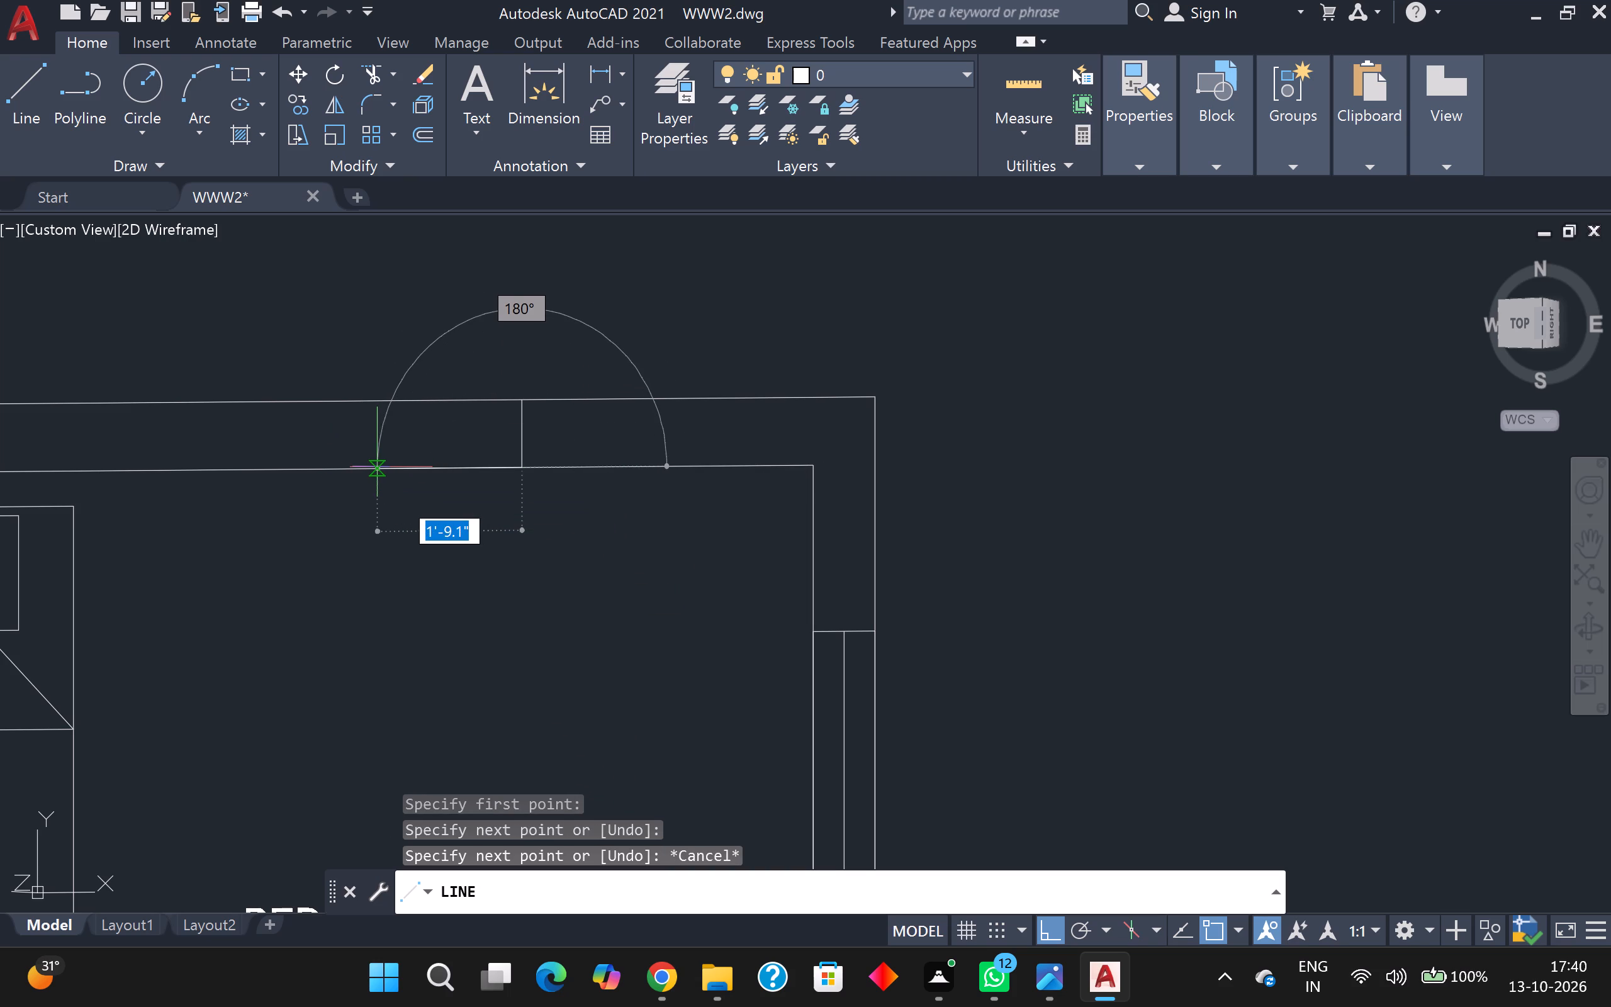
pyautogui.write("3'")
pyautogui.press('Return')
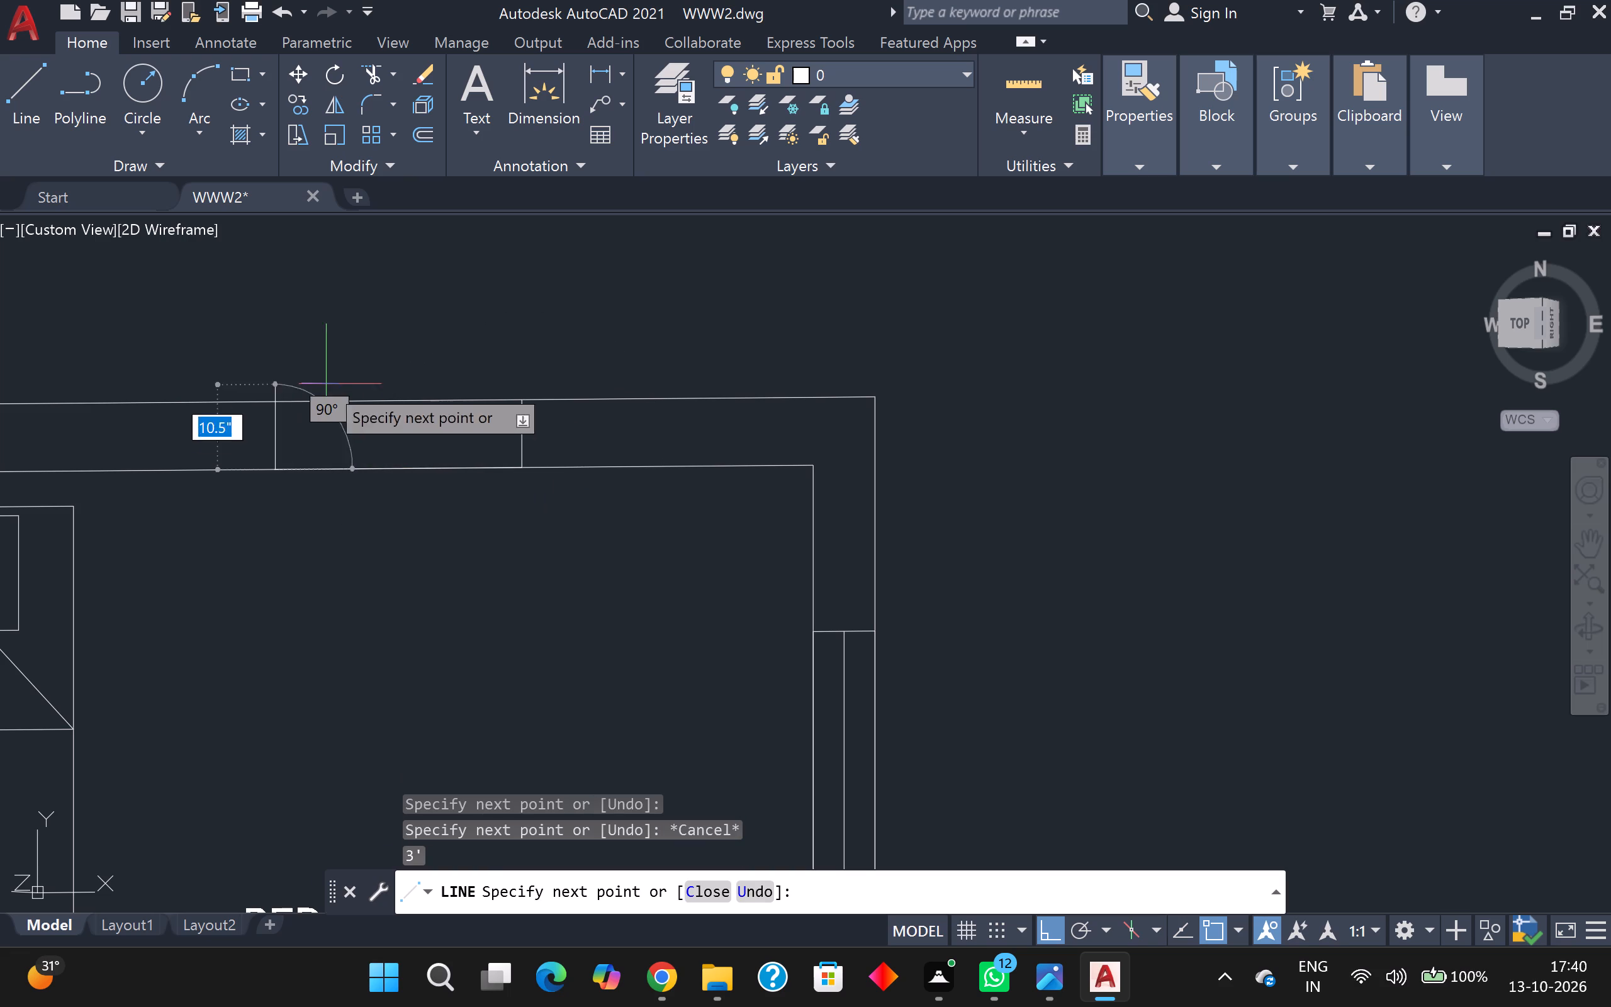
pyautogui.click(268, 398)
pyautogui.click(524, 397)
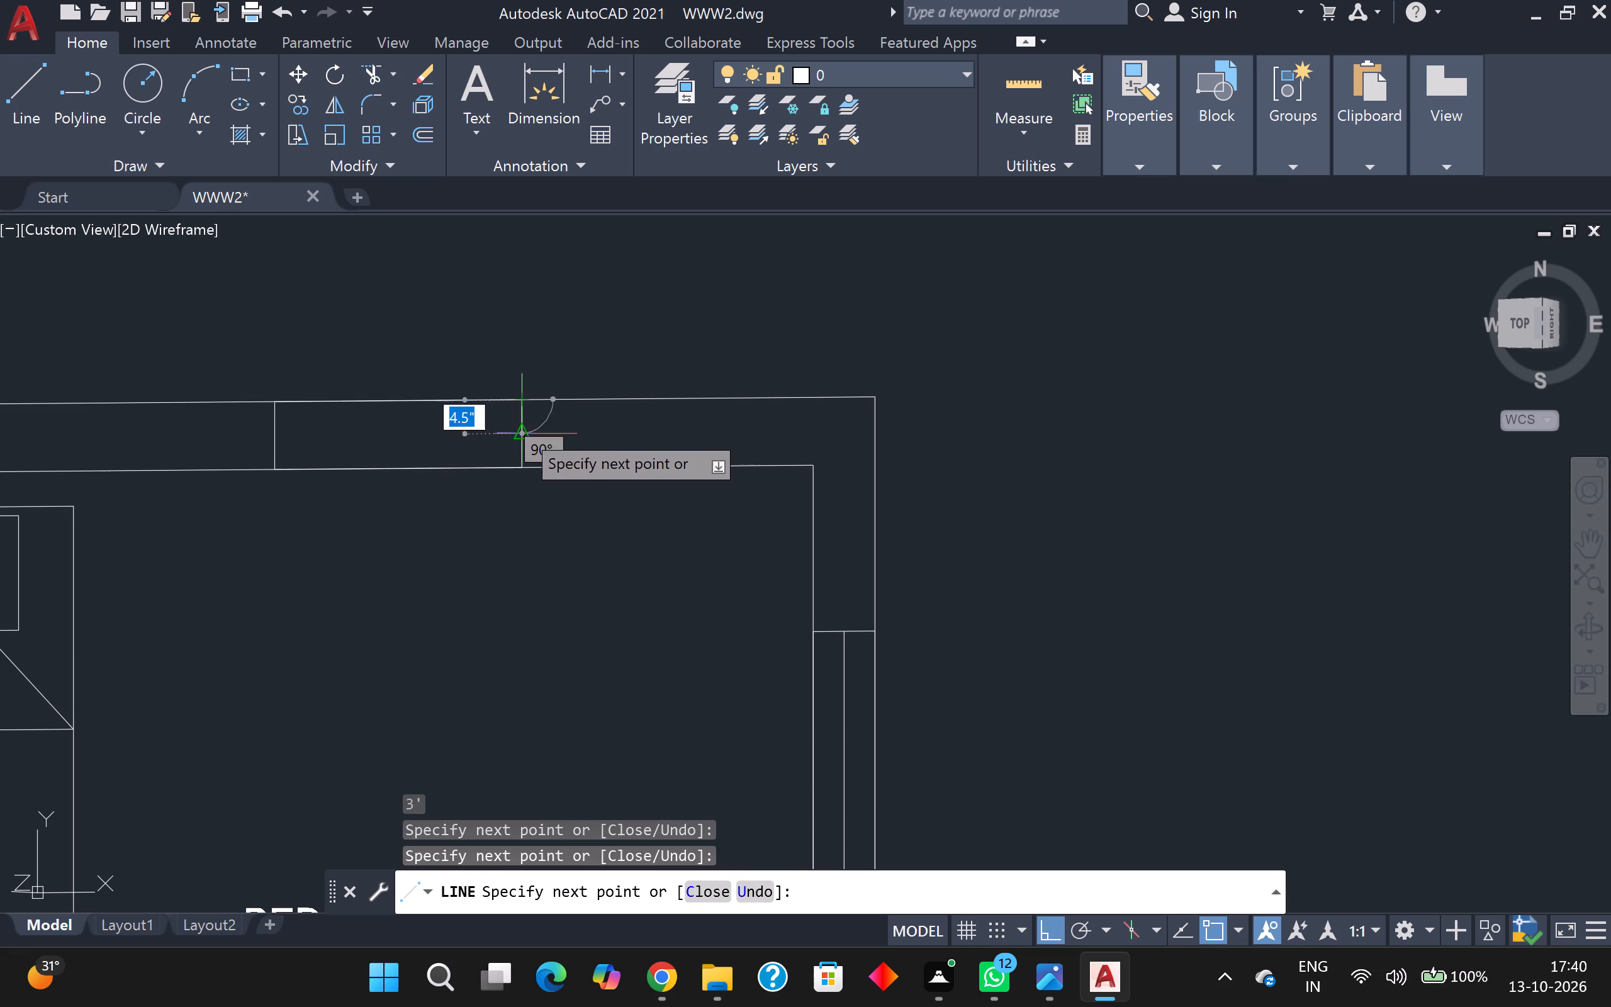
pyautogui.click(522, 430)
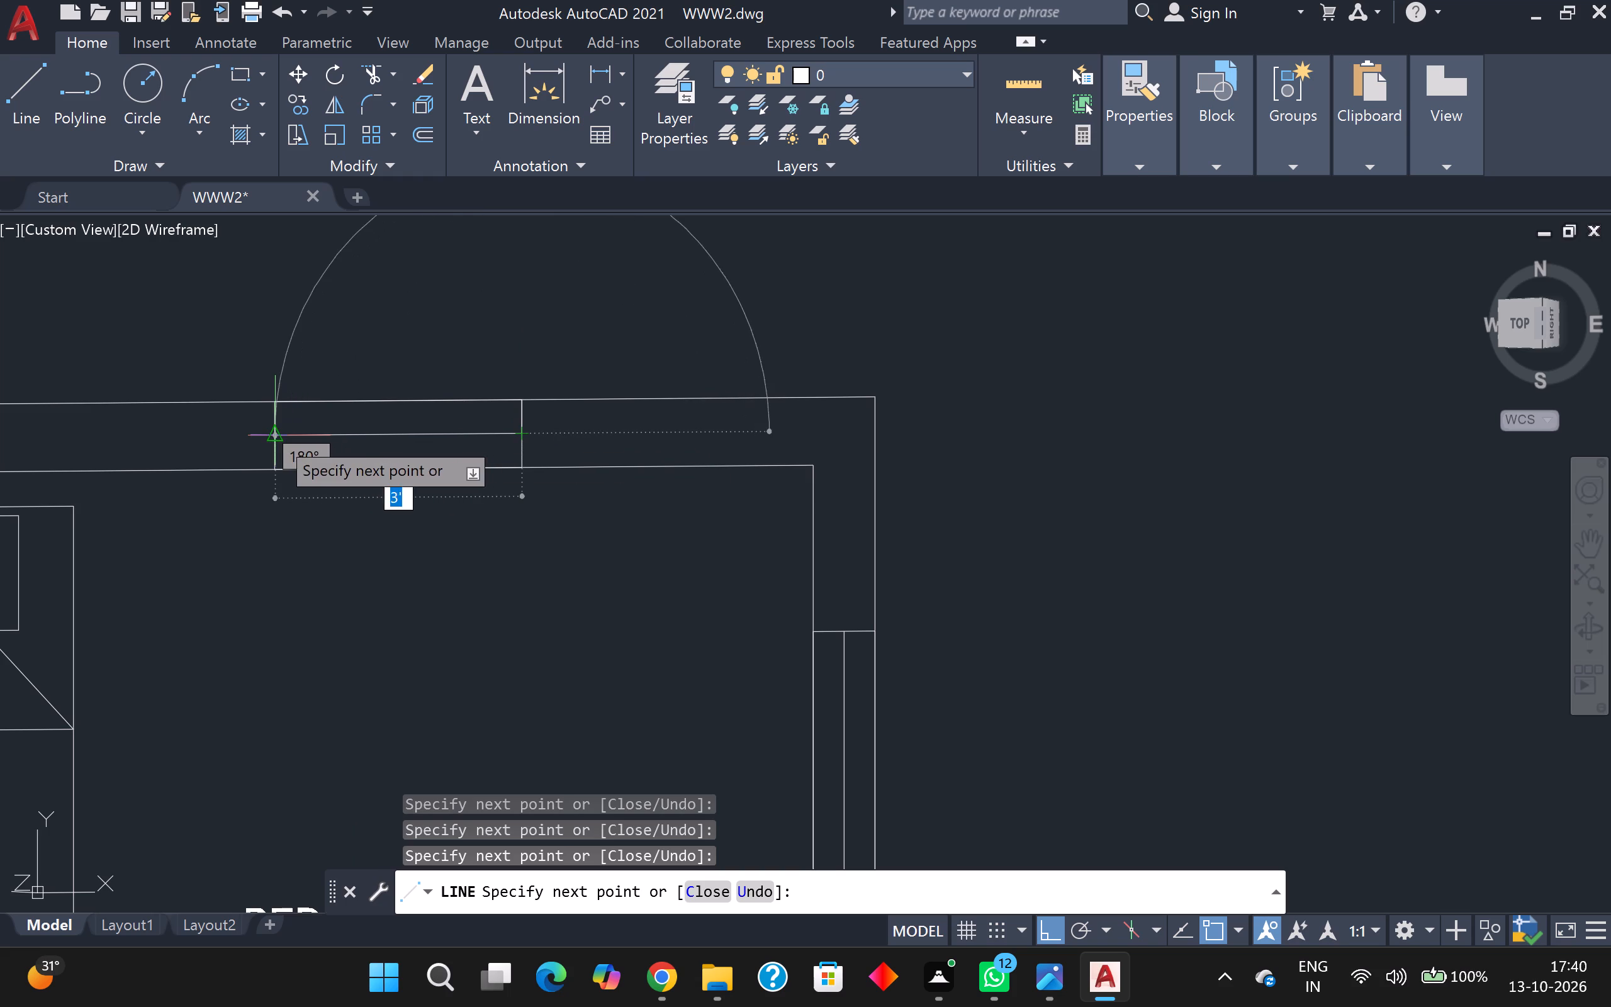
pyautogui.click(276, 437)
pyautogui.press('Escape')
# Copy the complete north bedroom window about 14' west along the same wall, placing it above the upper 5' X 5' bathroom.
pyautogui.scroll(-1, 277, 437)
pyautogui.moveTo(359, 585); pyautogui.dragTo(395, 581, button='middle')
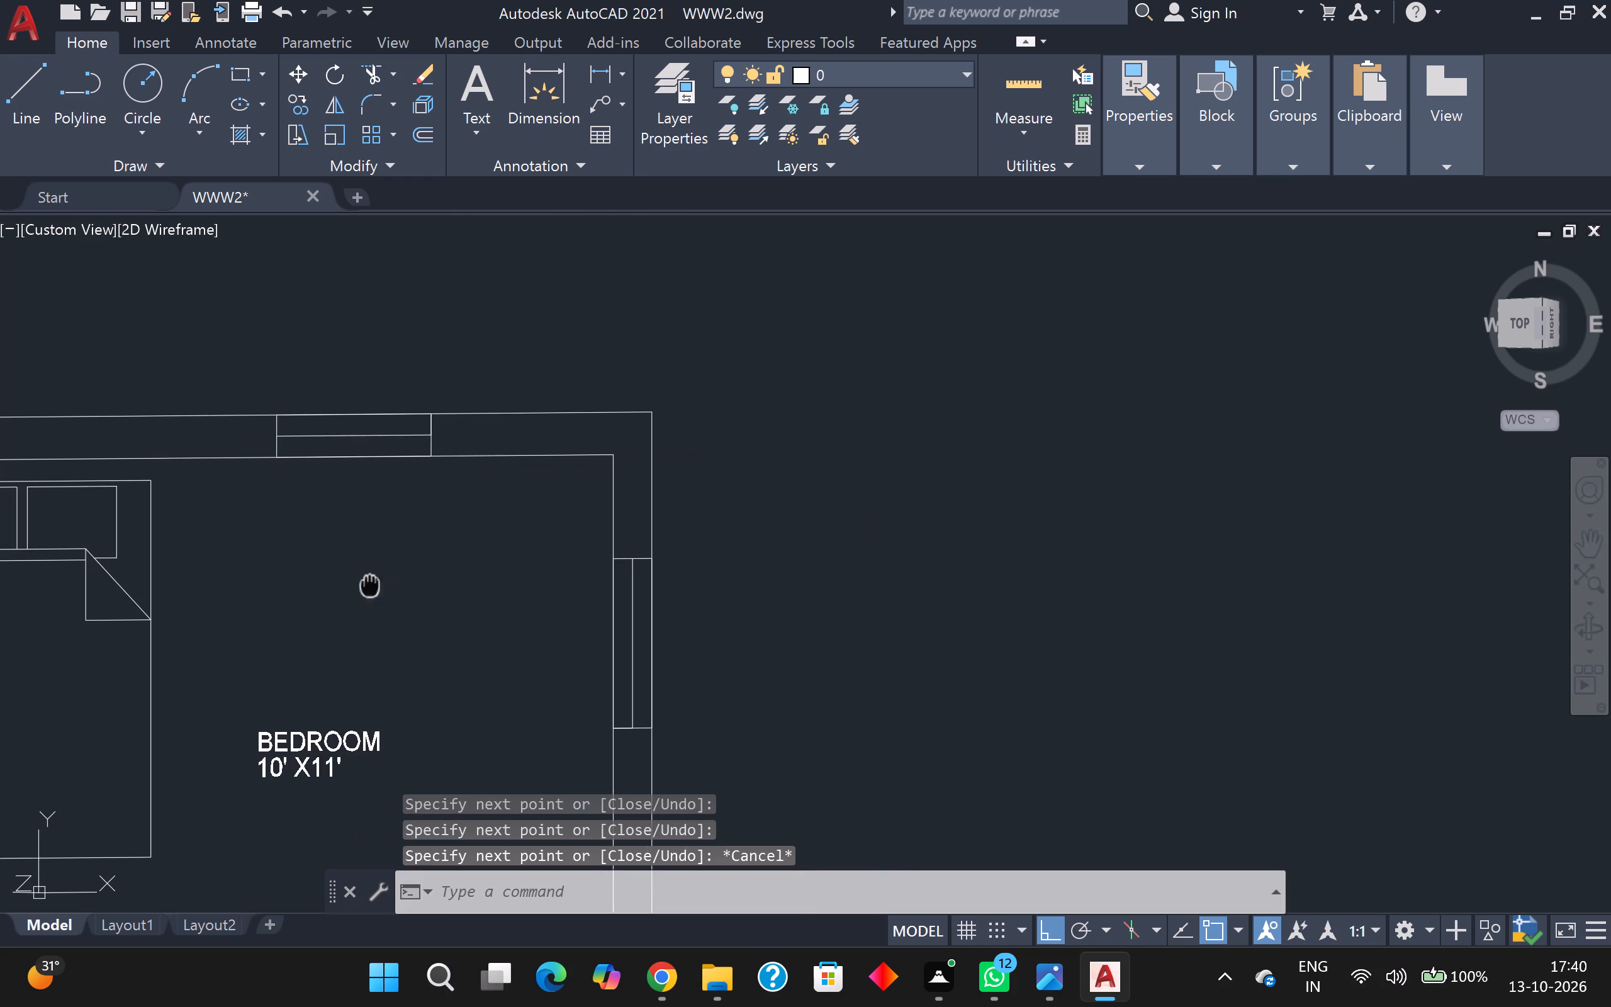
pyautogui.moveTo(395, 581); pyautogui.dragTo(641, 555, button='middle')
pyautogui.click(731, 334)
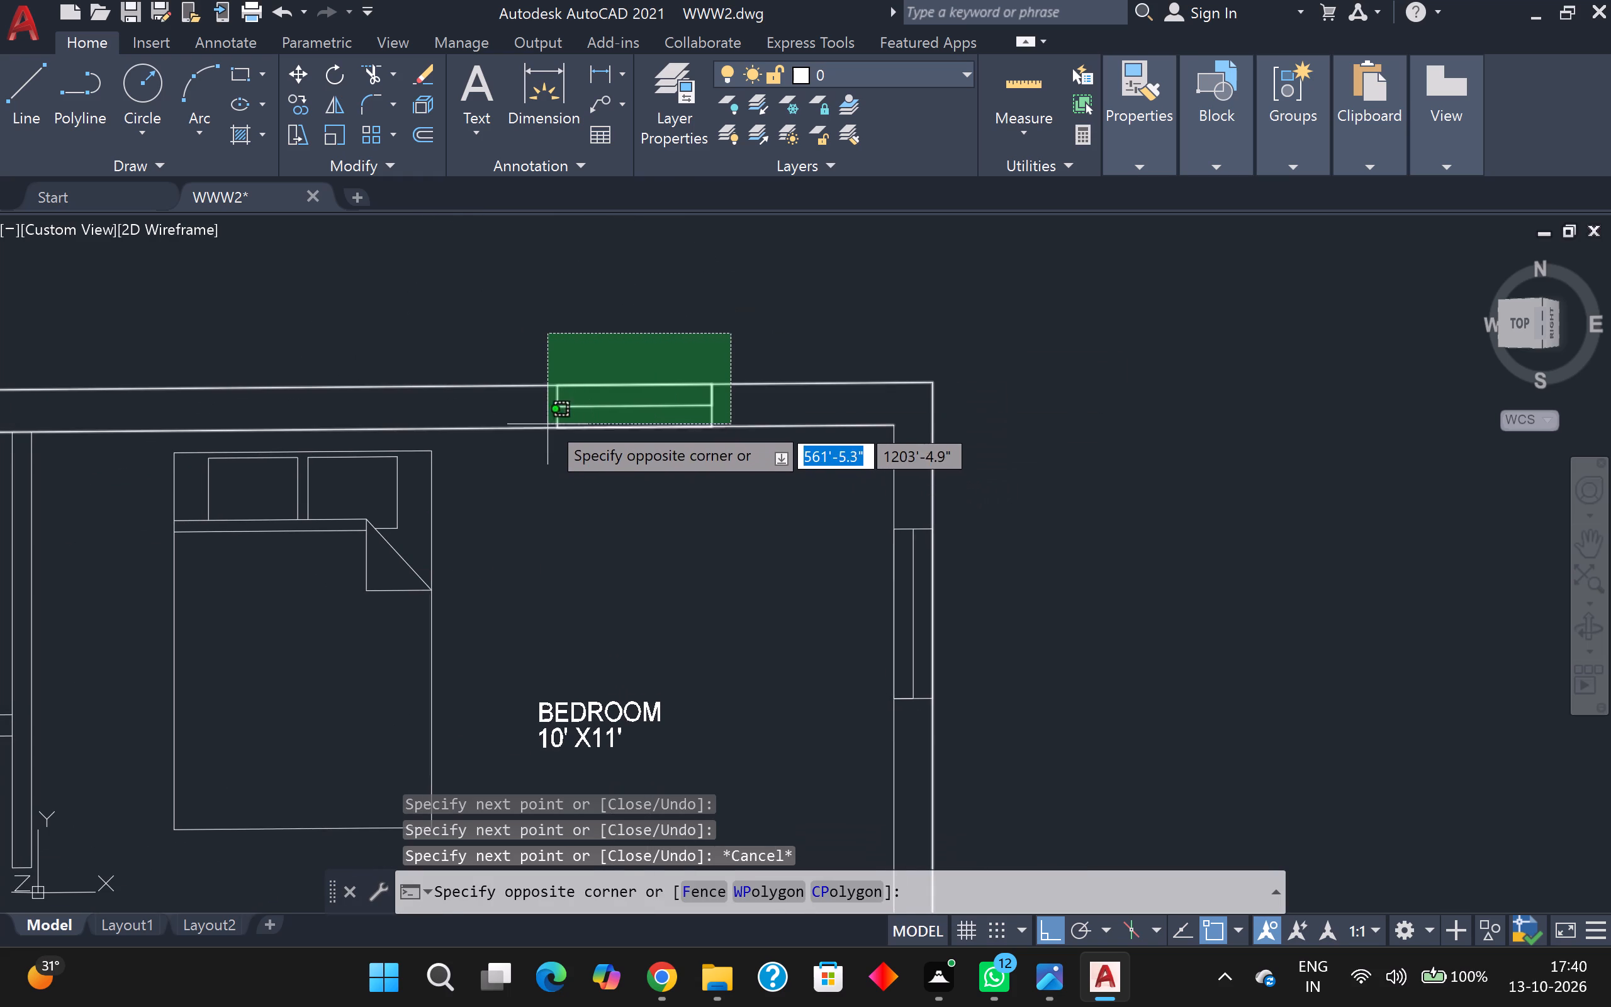
pyautogui.press('Escape')
pyautogui.click(524, 340)
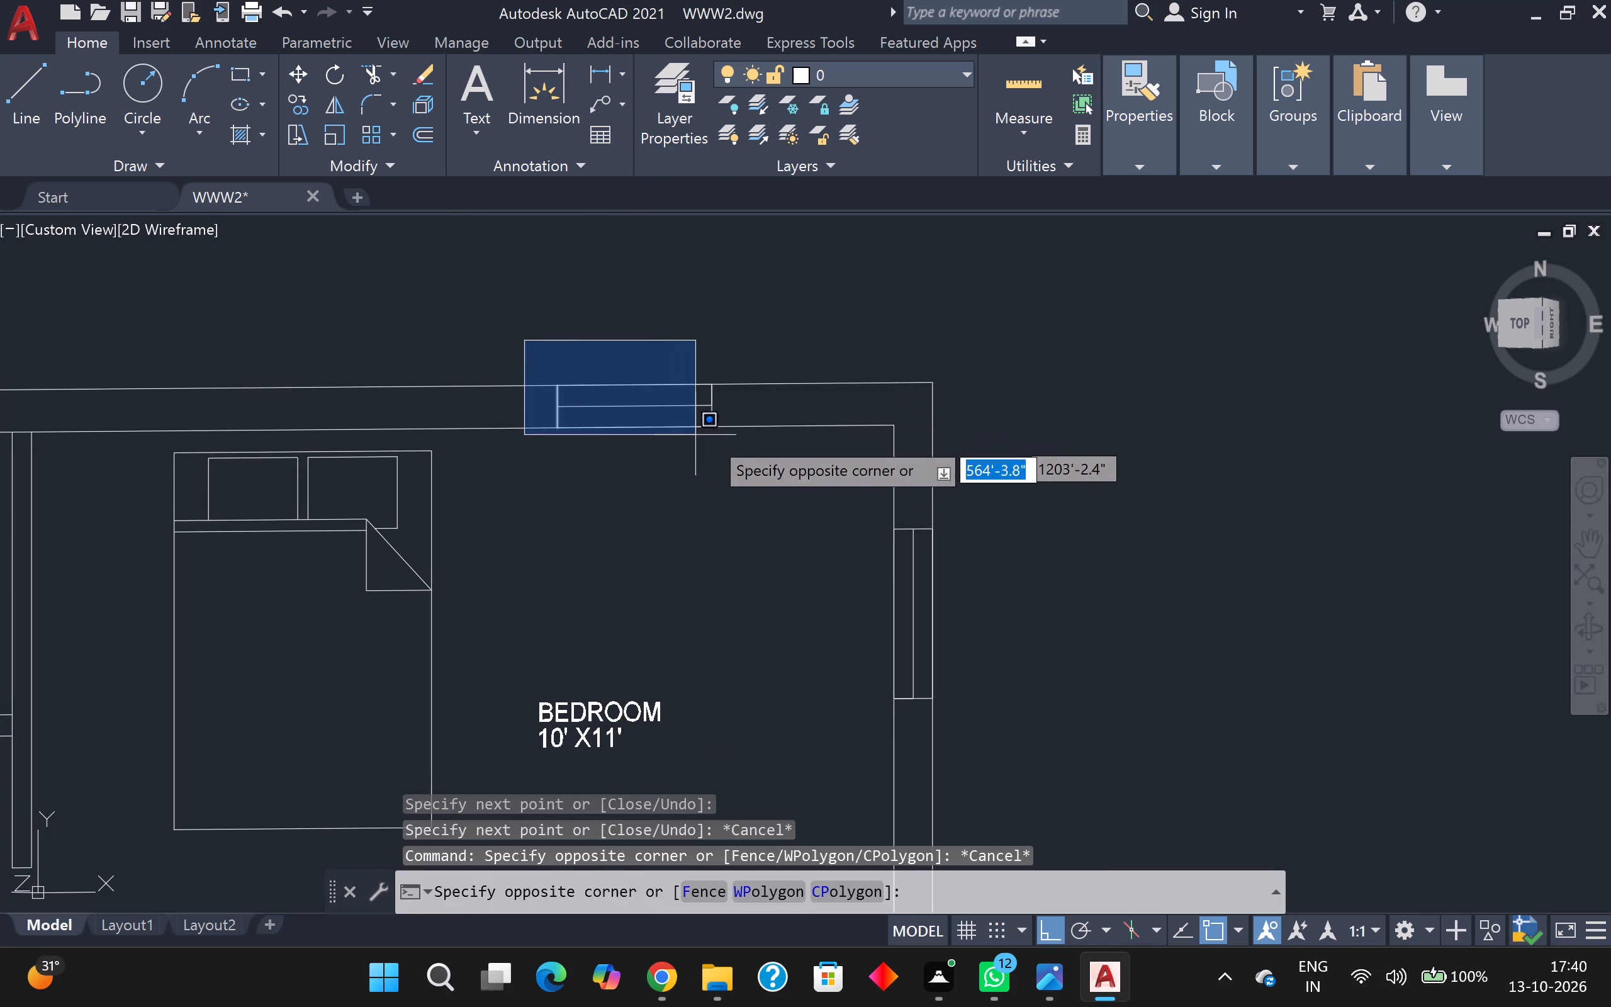
pyautogui.click(741, 437)
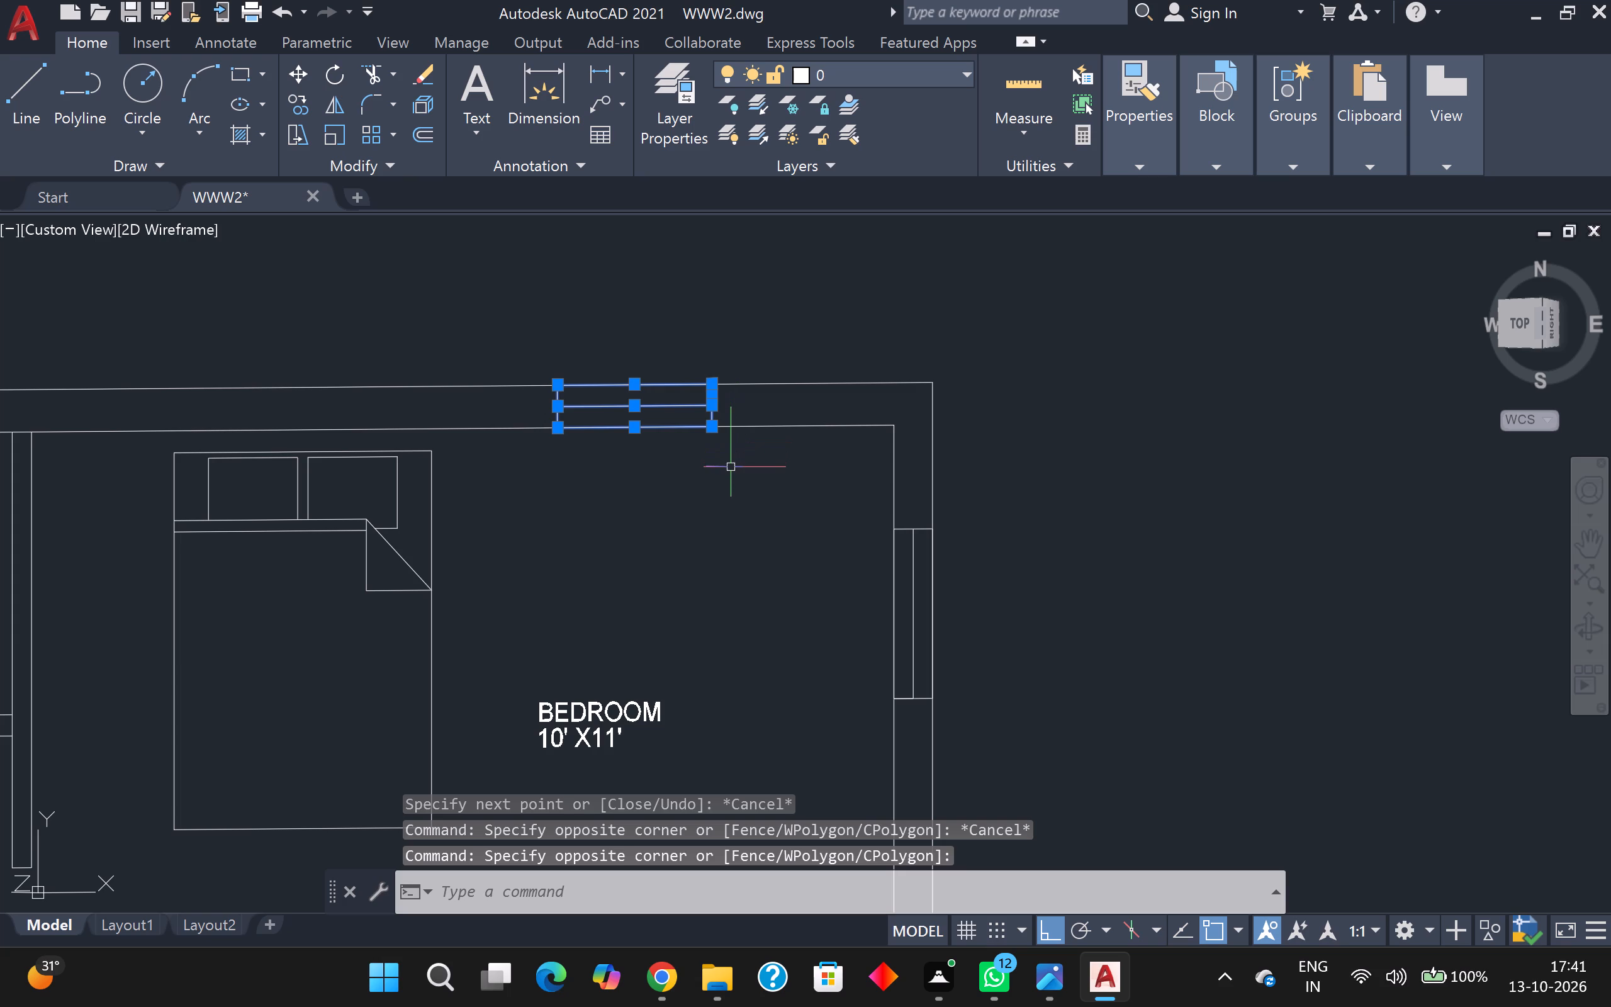
pyautogui.press('c')
pyautogui.press('o')
pyautogui.press('Return')
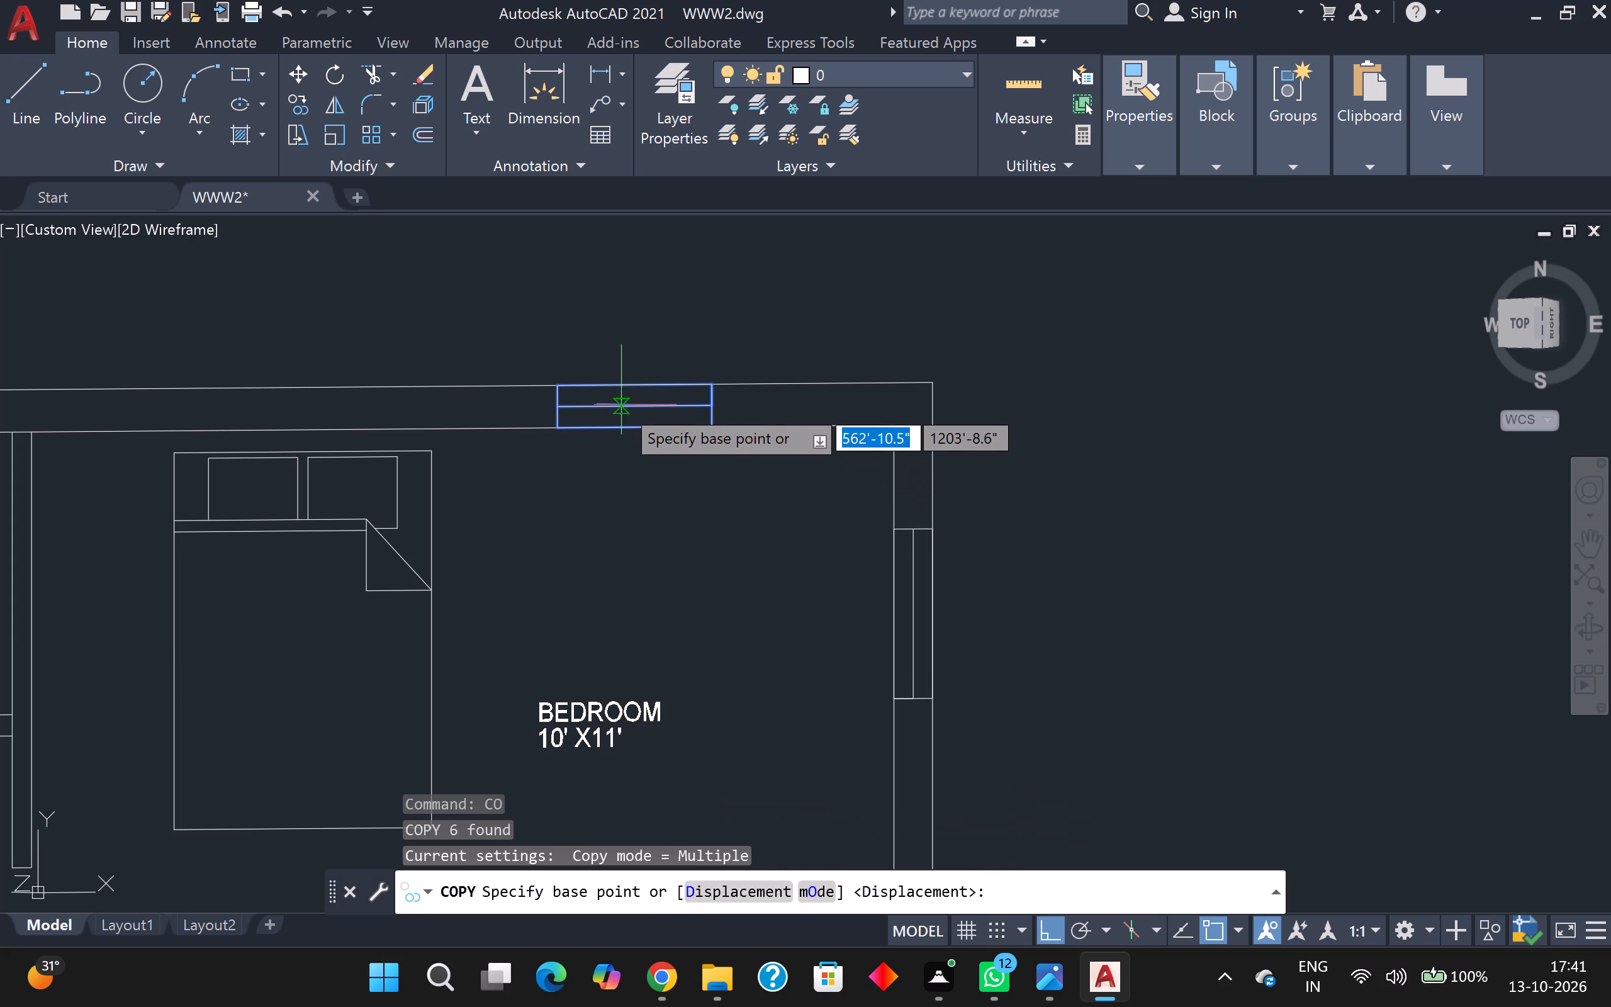
pyautogui.click(621, 405)
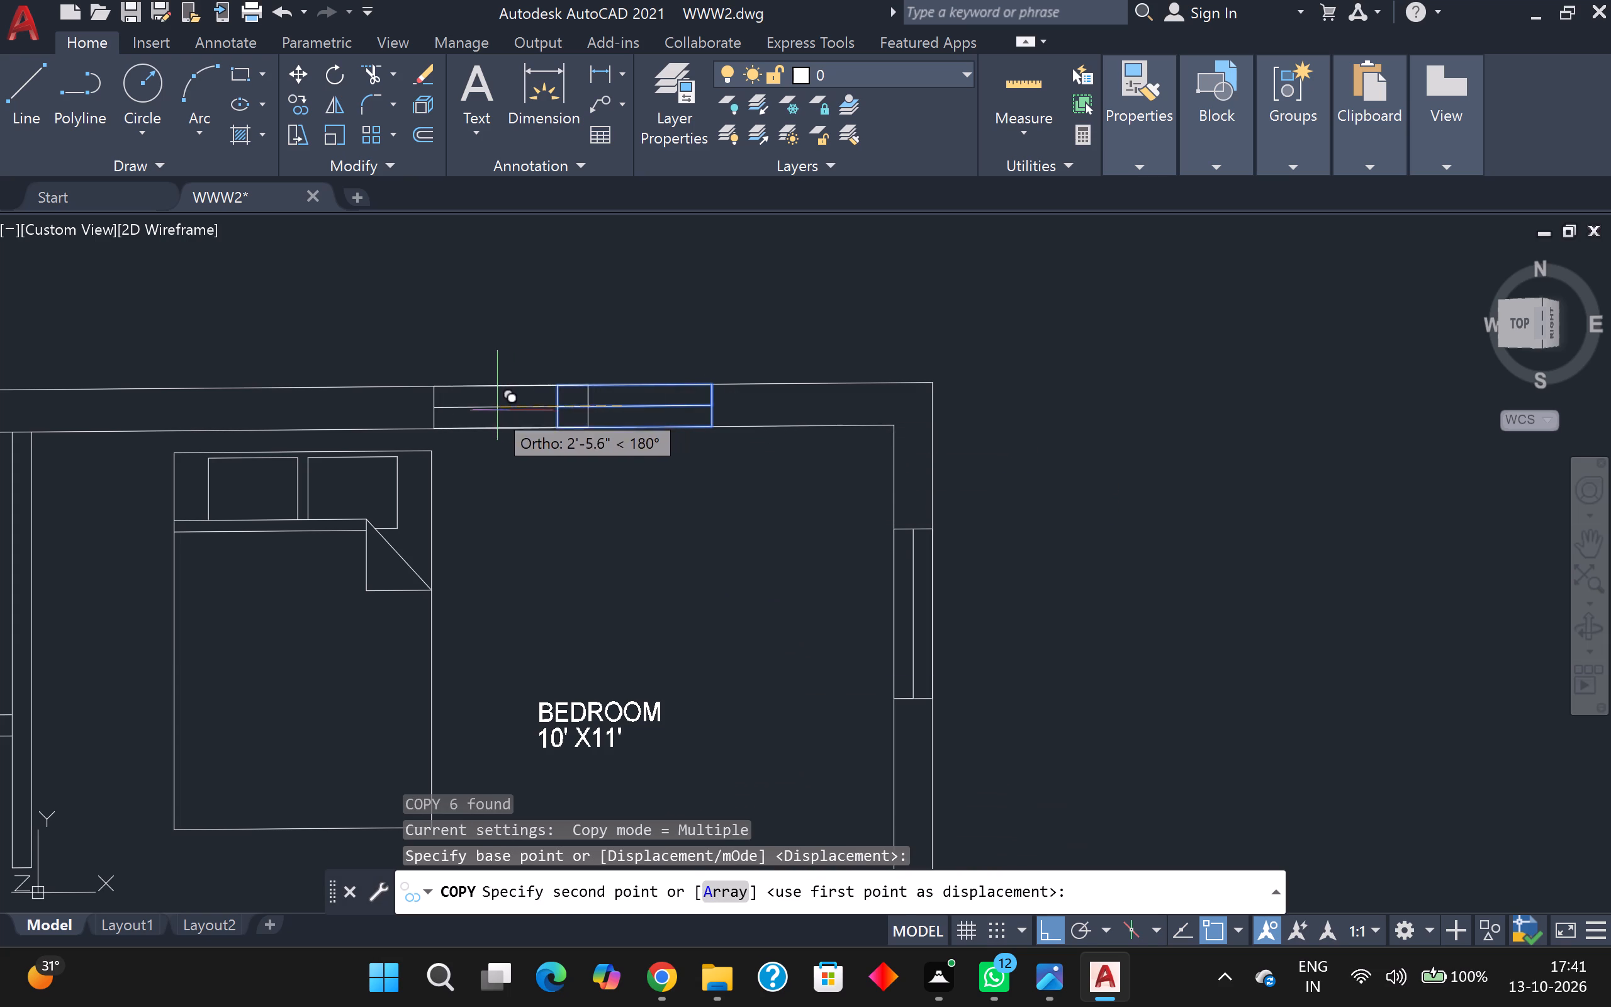
pyautogui.moveTo(397, 411); pyautogui.dragTo(700, 374, button='middle')
pyautogui.moveTo(415, 401); pyautogui.dragTo(580, 406, button='middle')
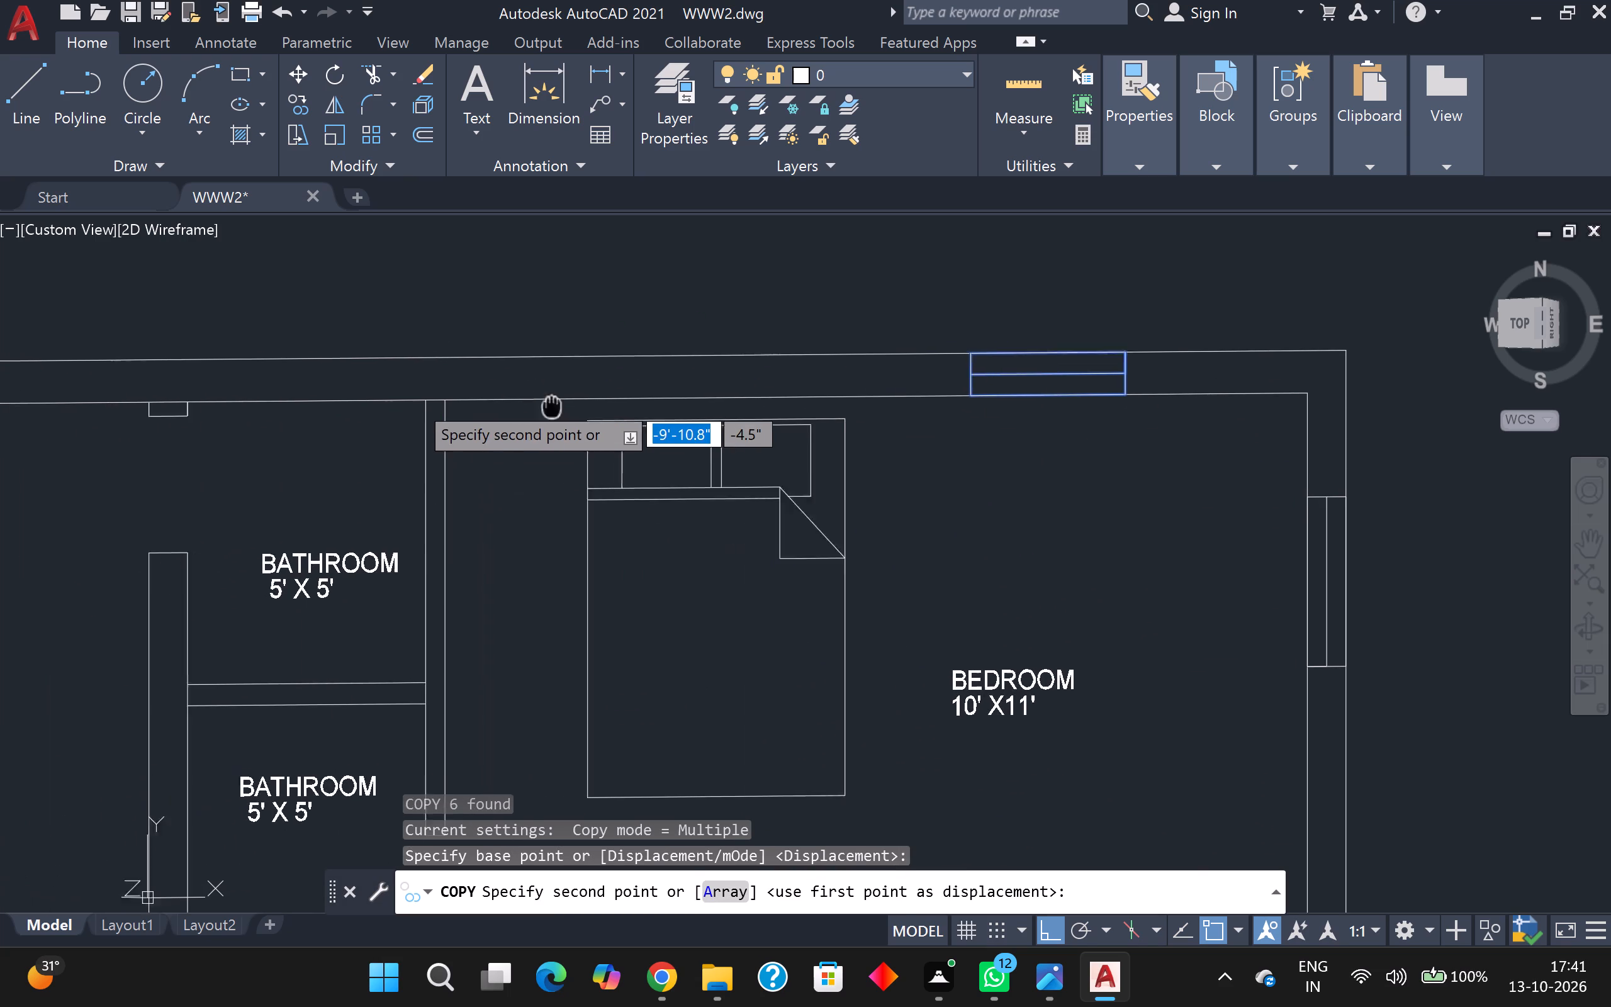
pyautogui.moveTo(580, 406); pyautogui.dragTo(755, 402, button='middle')
pyautogui.moveTo(551, 402); pyautogui.dragTo(639, 402, button='middle')
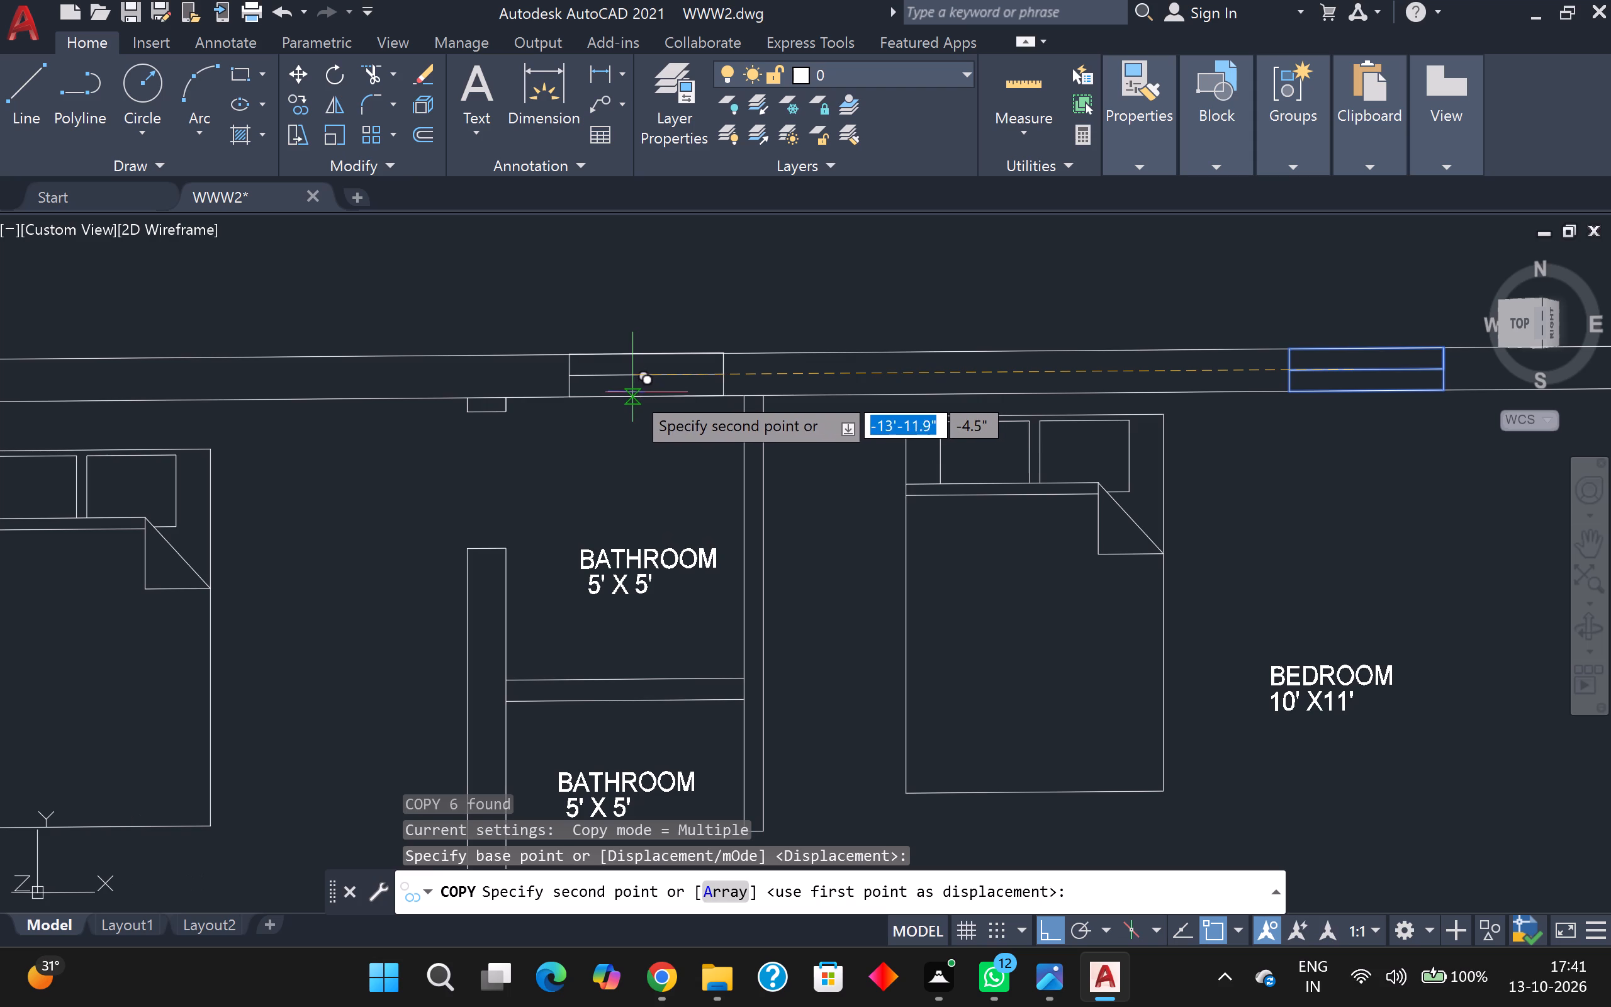
pyautogui.scroll(2, 627, 390)
pyautogui.click(626, 379)
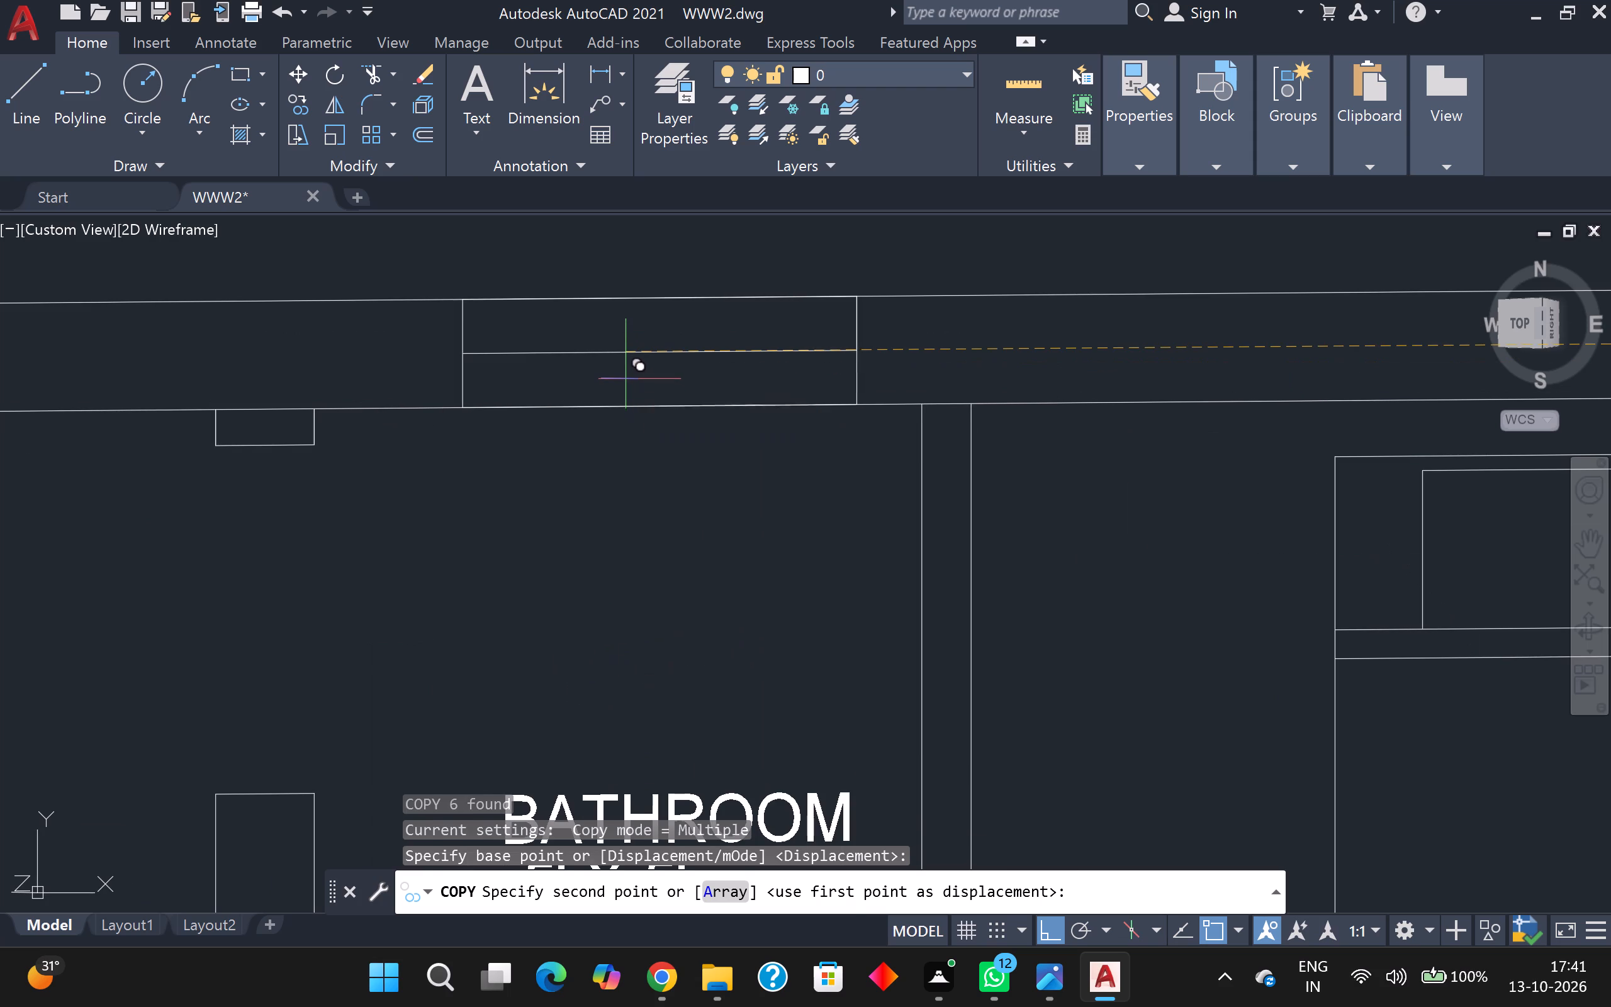
# Place another copy of the north bedroom window about 24'-10" west along the same wall, above the 11' X16' bedroom's bed.
pyautogui.moveTo(216, 366); pyautogui.dragTo(726, 310, button='middle')
pyautogui.scroll(-2, 438, 292)
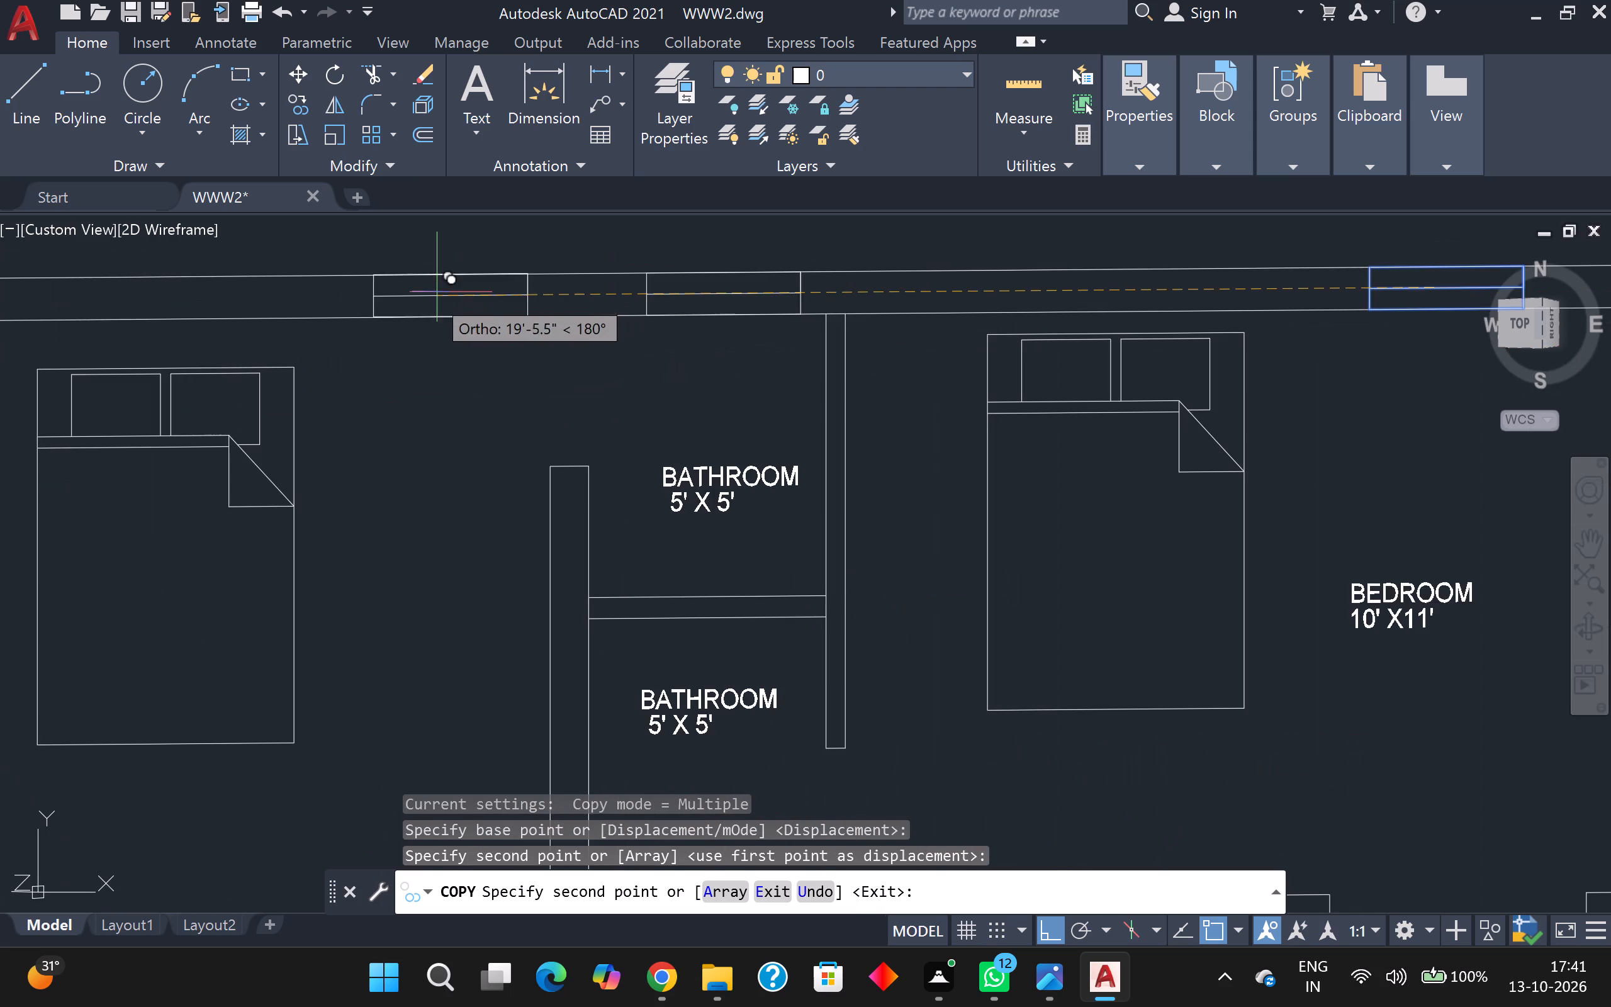
pyautogui.moveTo(375, 310); pyautogui.dragTo(899, 301, button='middle')
pyautogui.scroll(1, 740, 323)
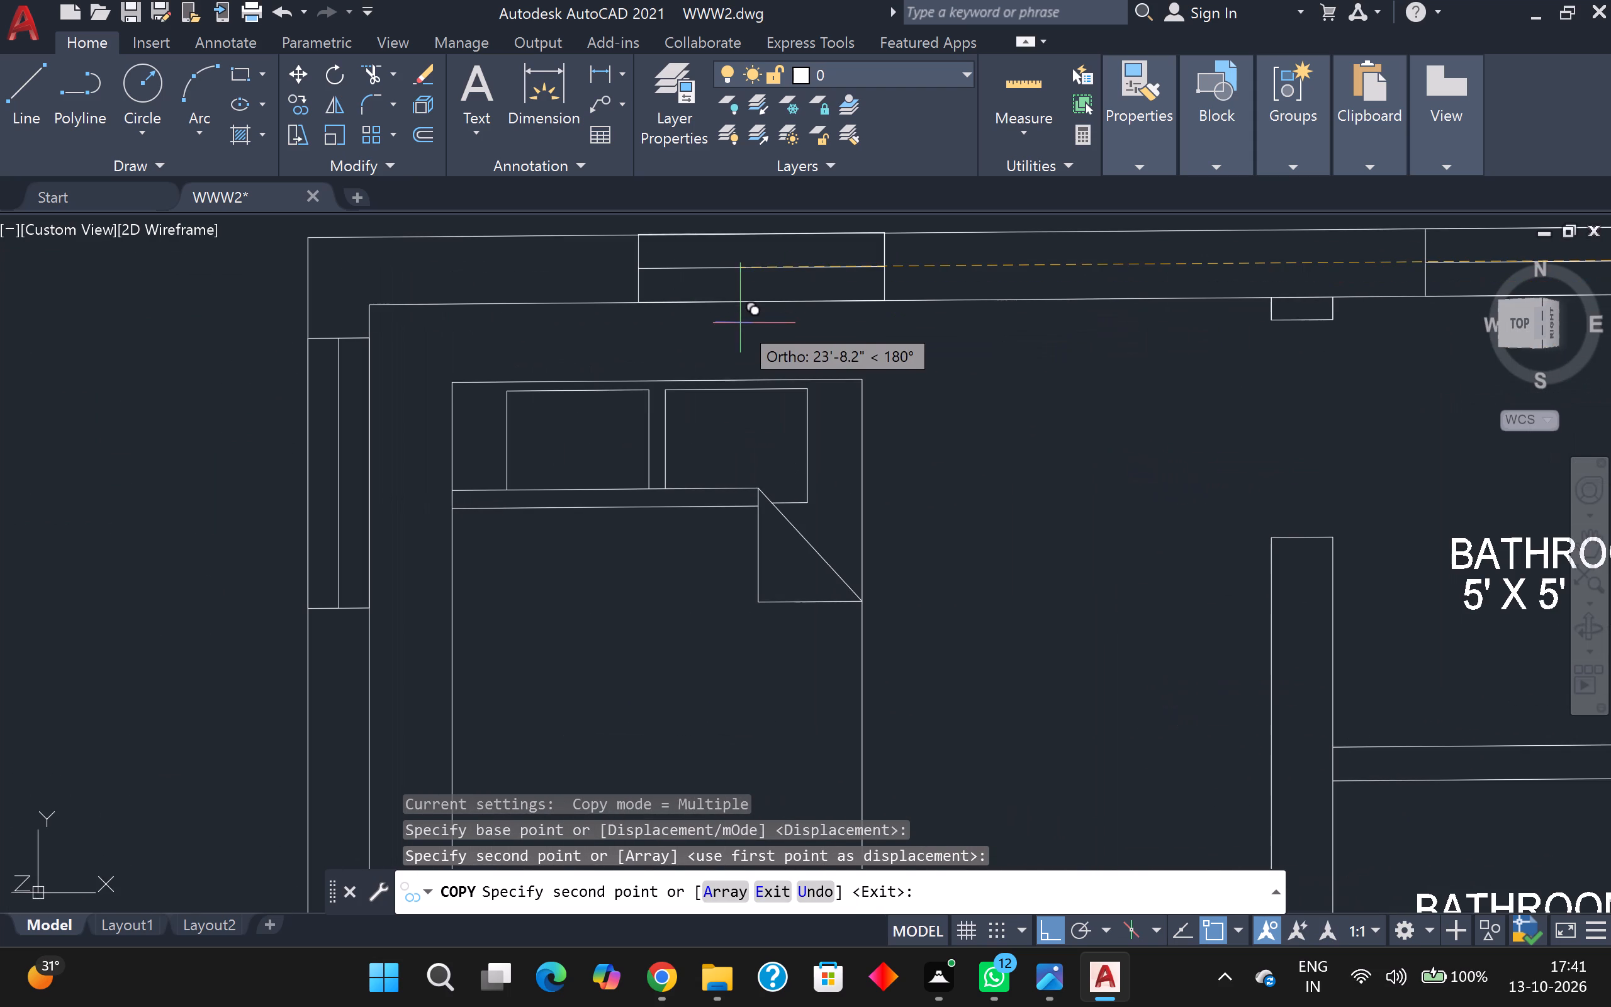
pyautogui.click(644, 271)
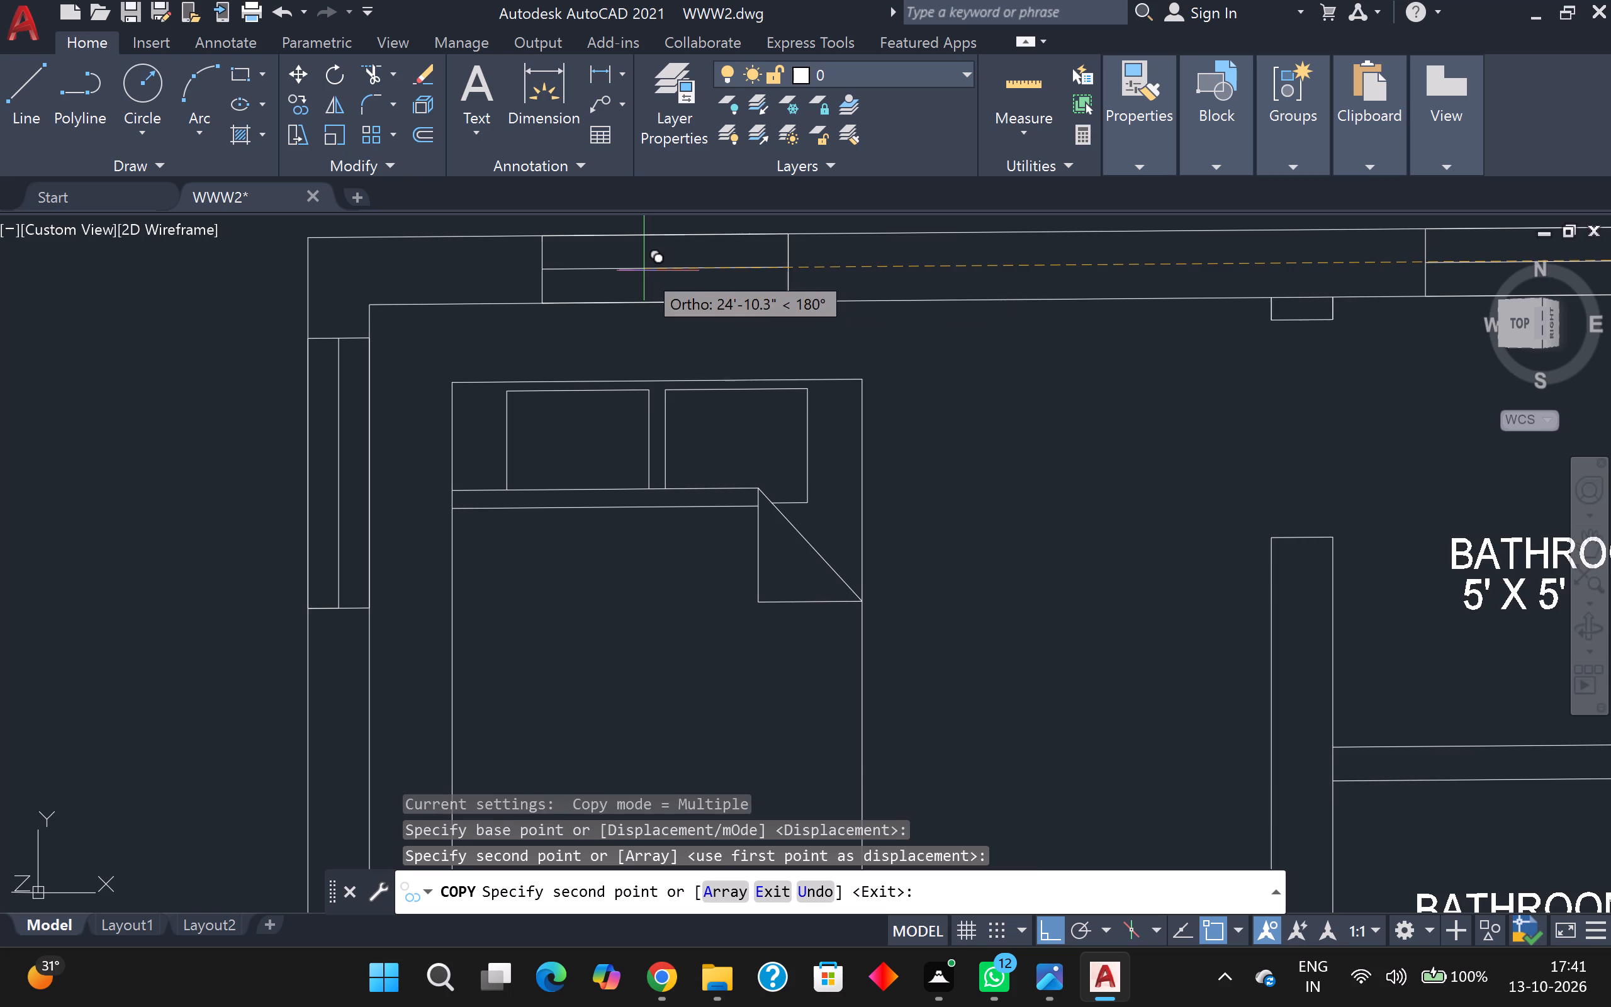
pyautogui.scroll(-2, 644, 271)
pyautogui.press('Escape')
pyautogui.scroll(-1, 807, 350)
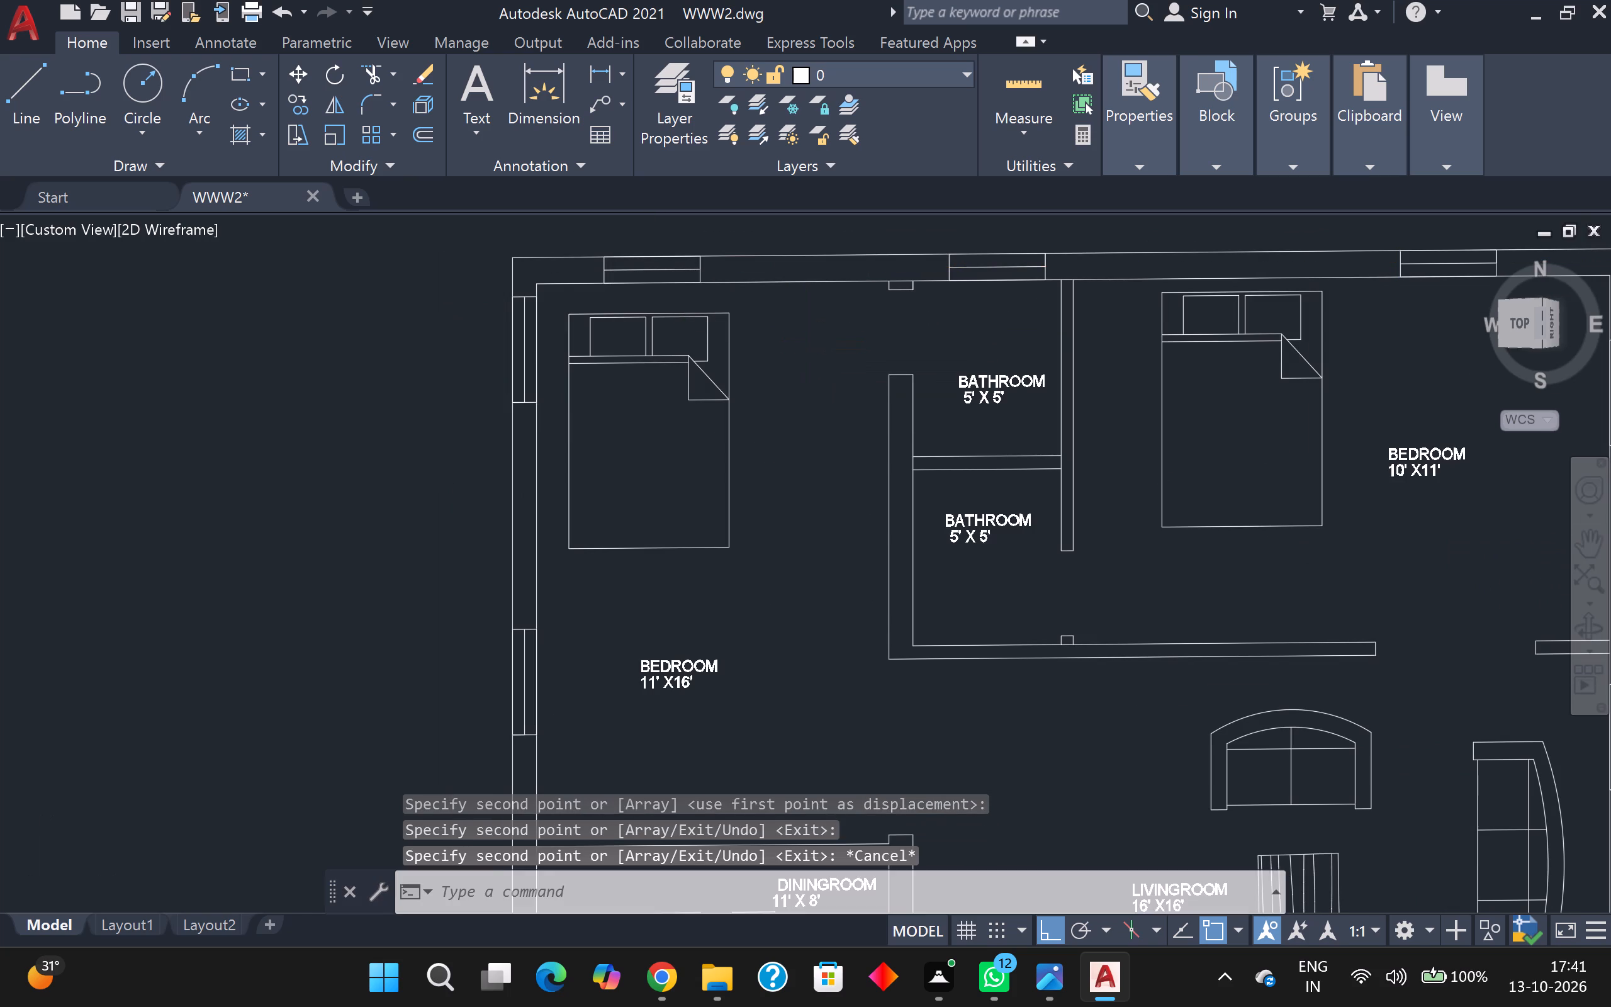
# Move the dining table set, wooden living room table, small sofa and long sofa to the furniture layer.
pyautogui.scroll(-3, 807, 350)
pyautogui.scroll(3, 863, 454)
pyautogui.scroll(-2, 863, 454)
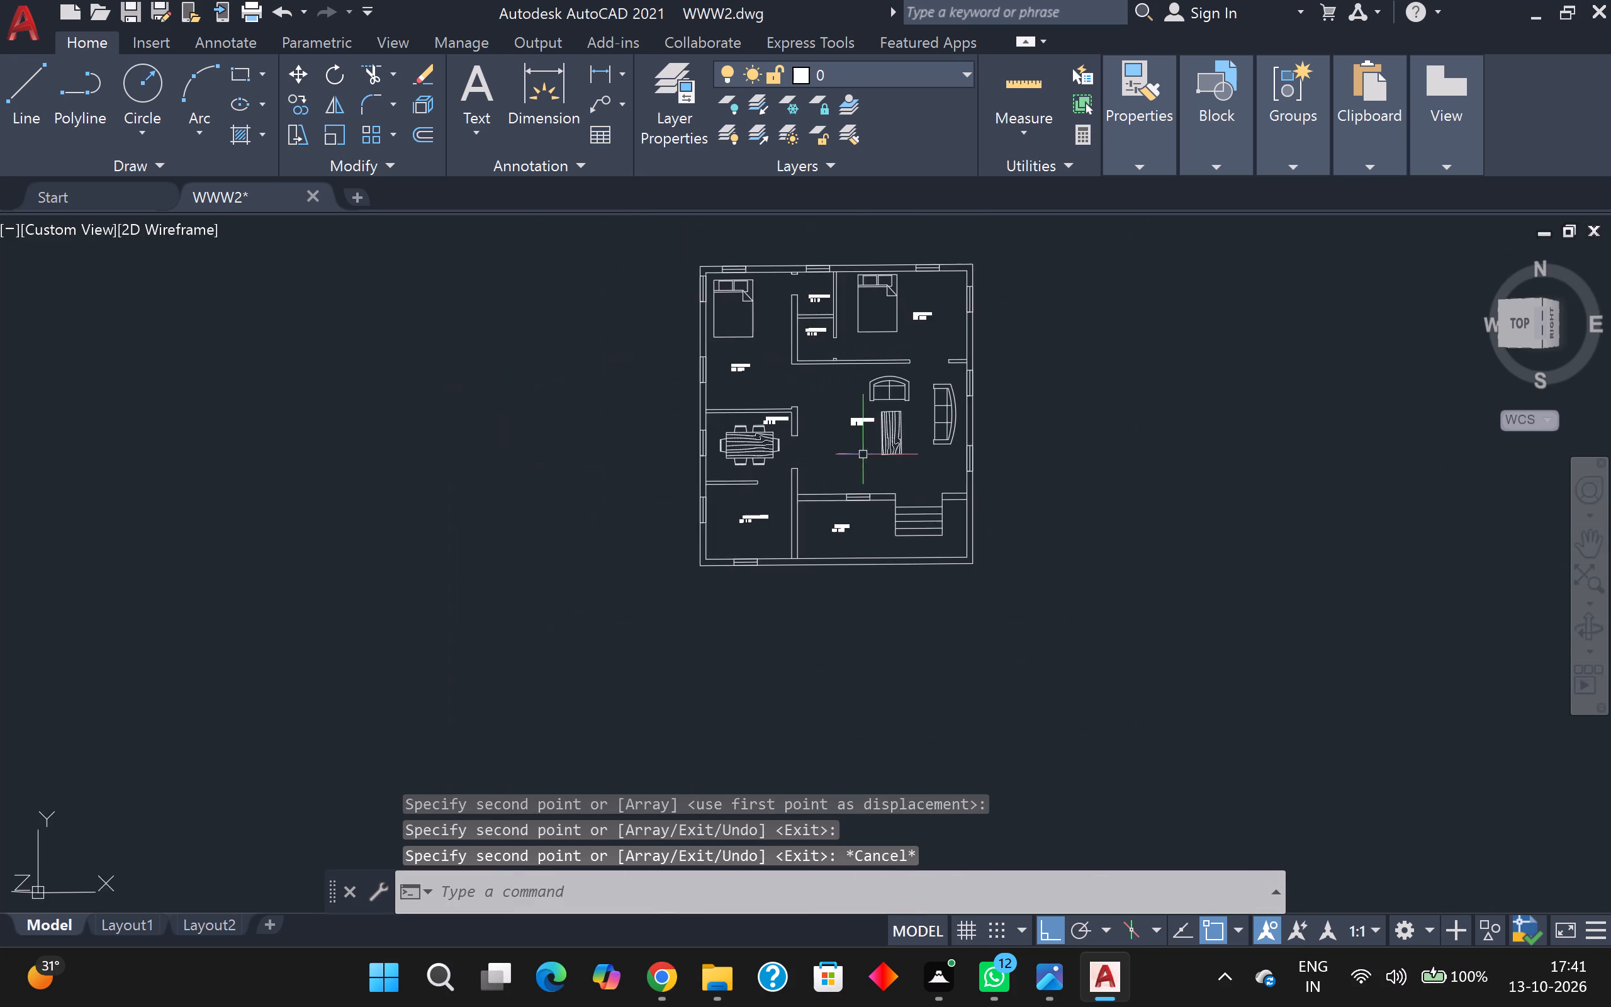
pyautogui.scroll(3, 816, 453)
pyautogui.scroll(-2, 816, 439)
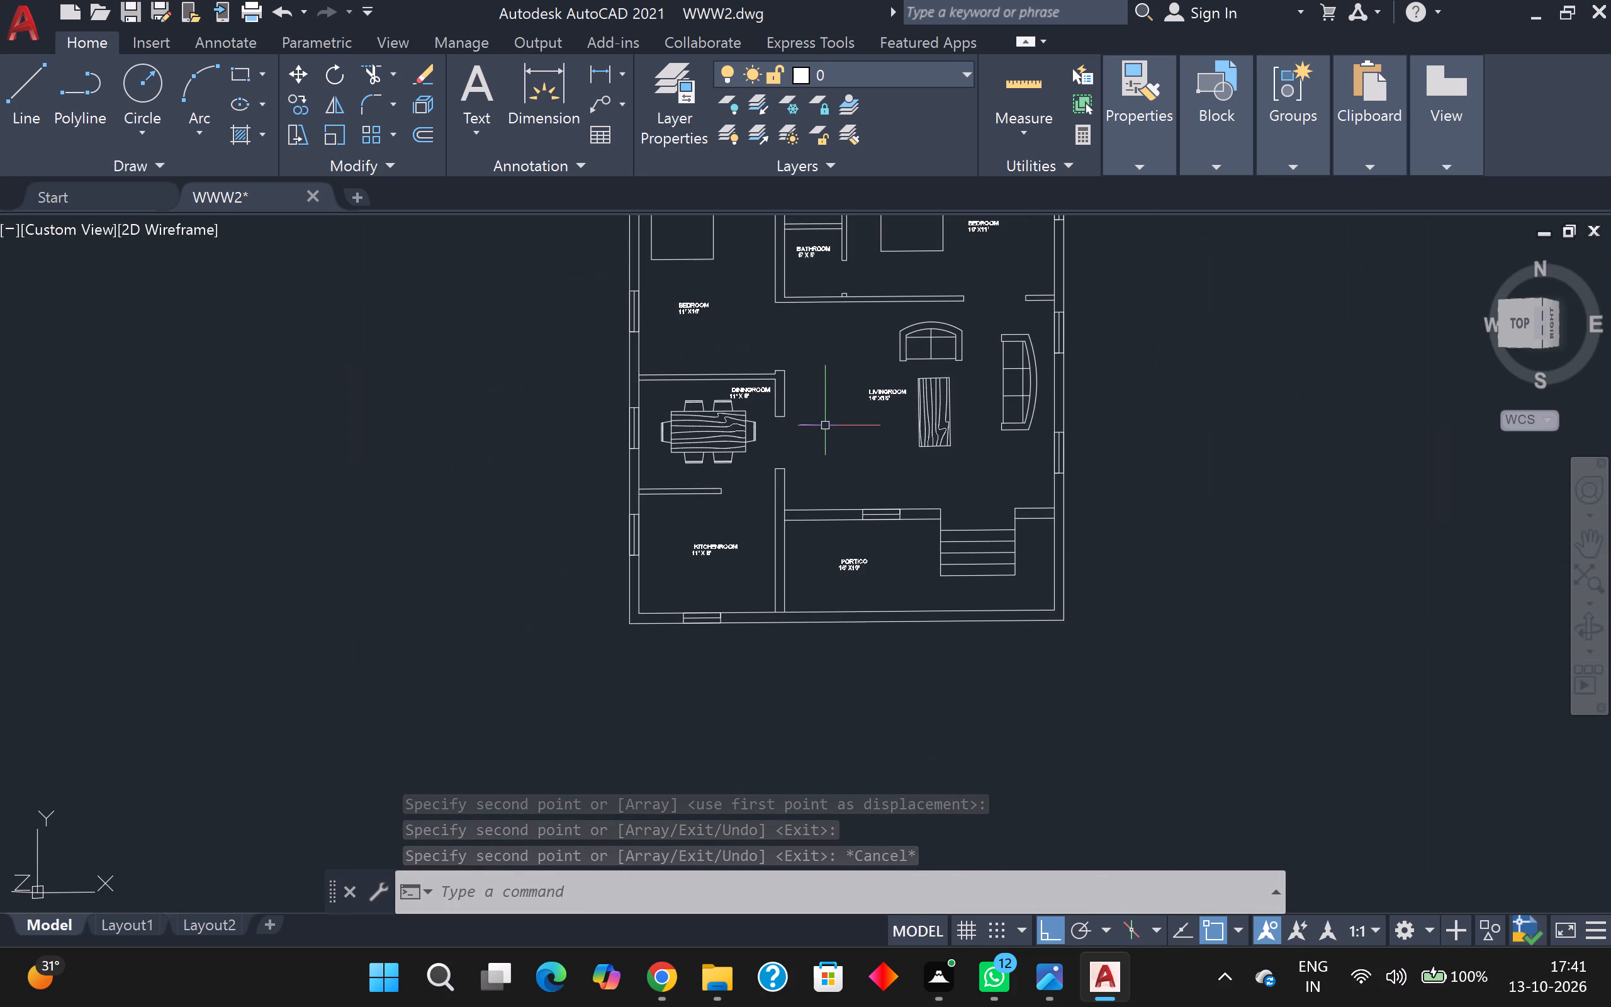
pyautogui.scroll(-1, 825, 425)
pyautogui.scroll(1, 844, 405)
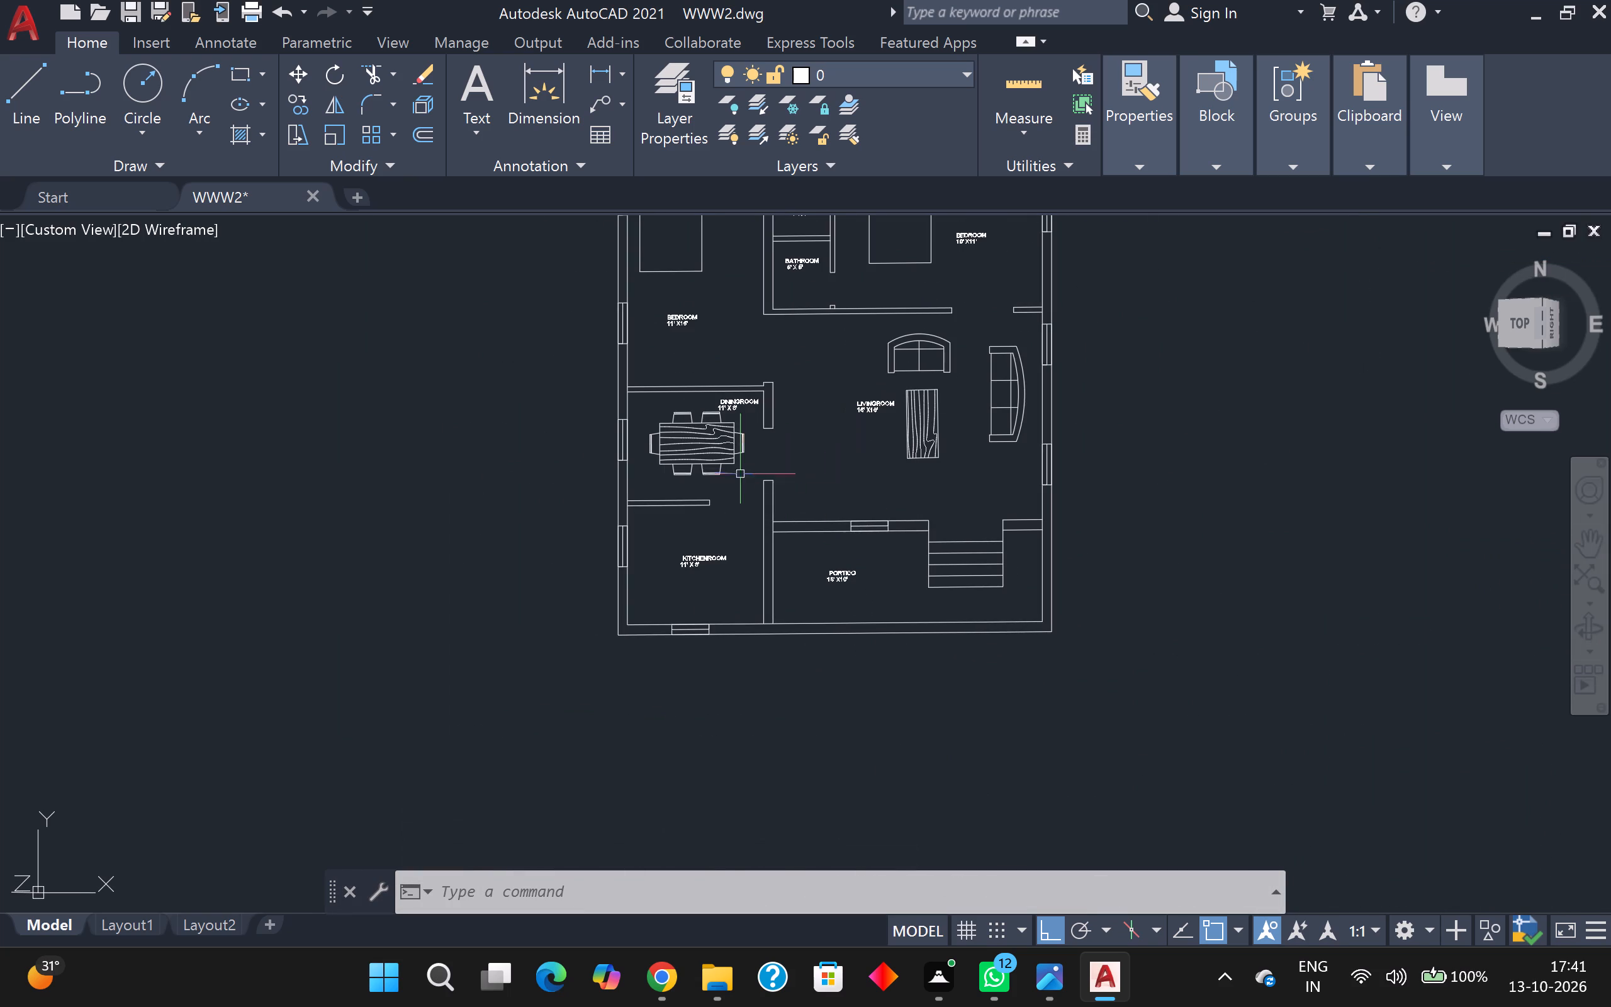
pyautogui.click(665, 456)
pyautogui.click(928, 424)
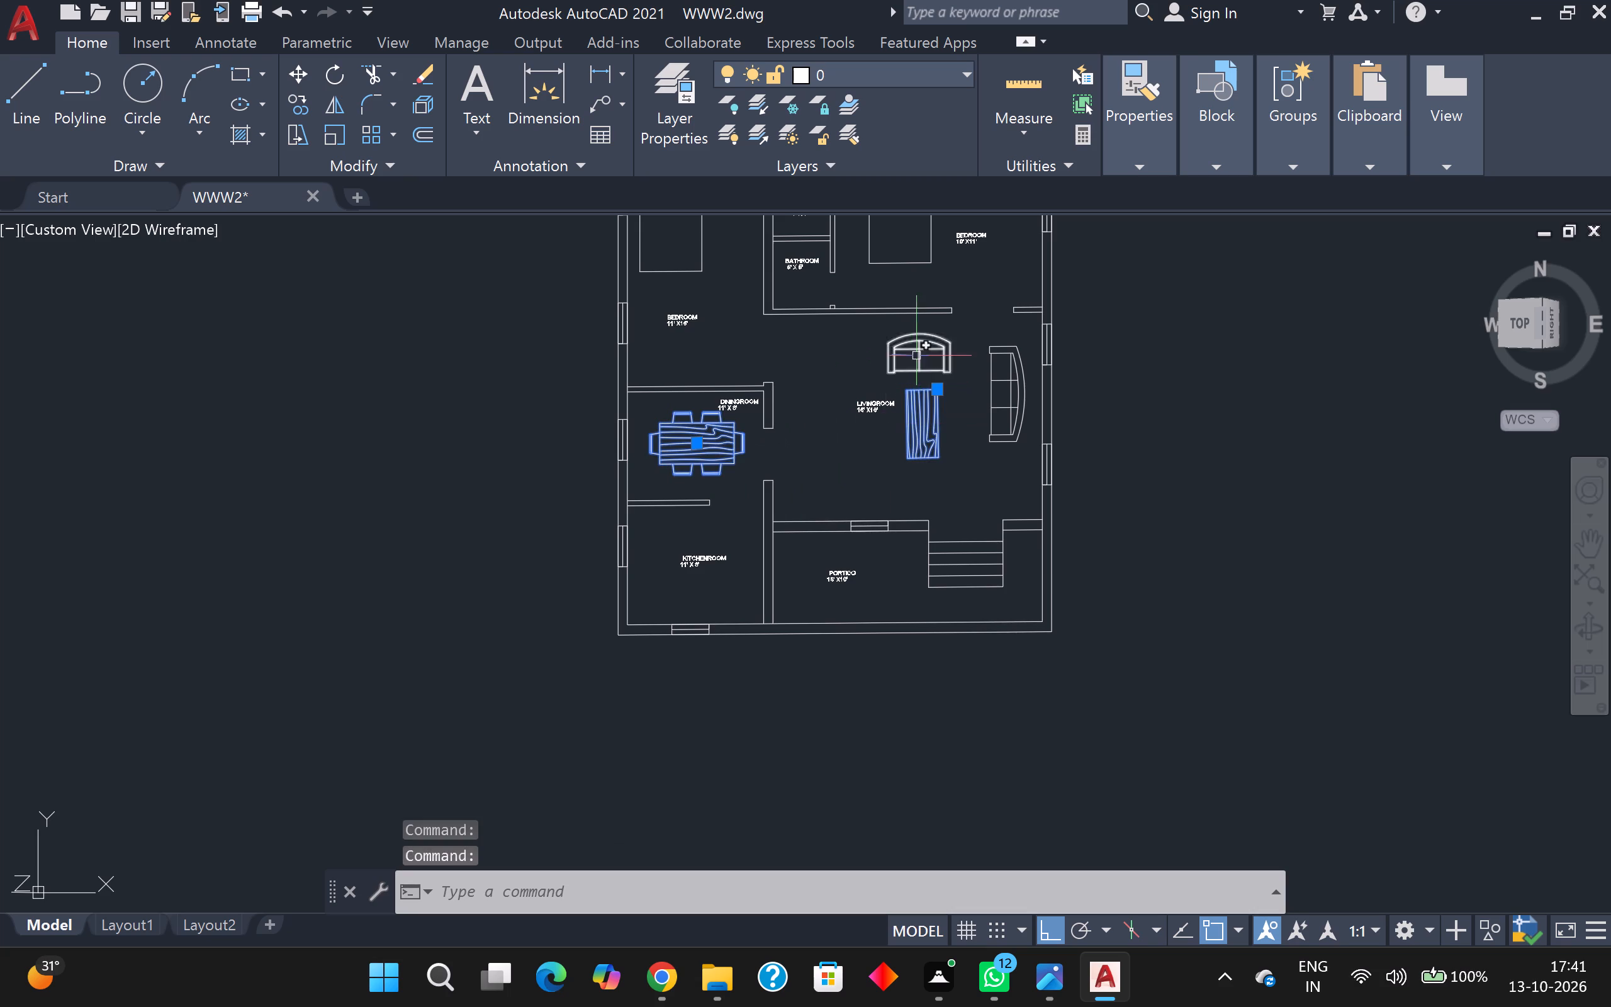
pyautogui.click(916, 356)
pyautogui.click(1004, 400)
pyautogui.click(1006, 410)
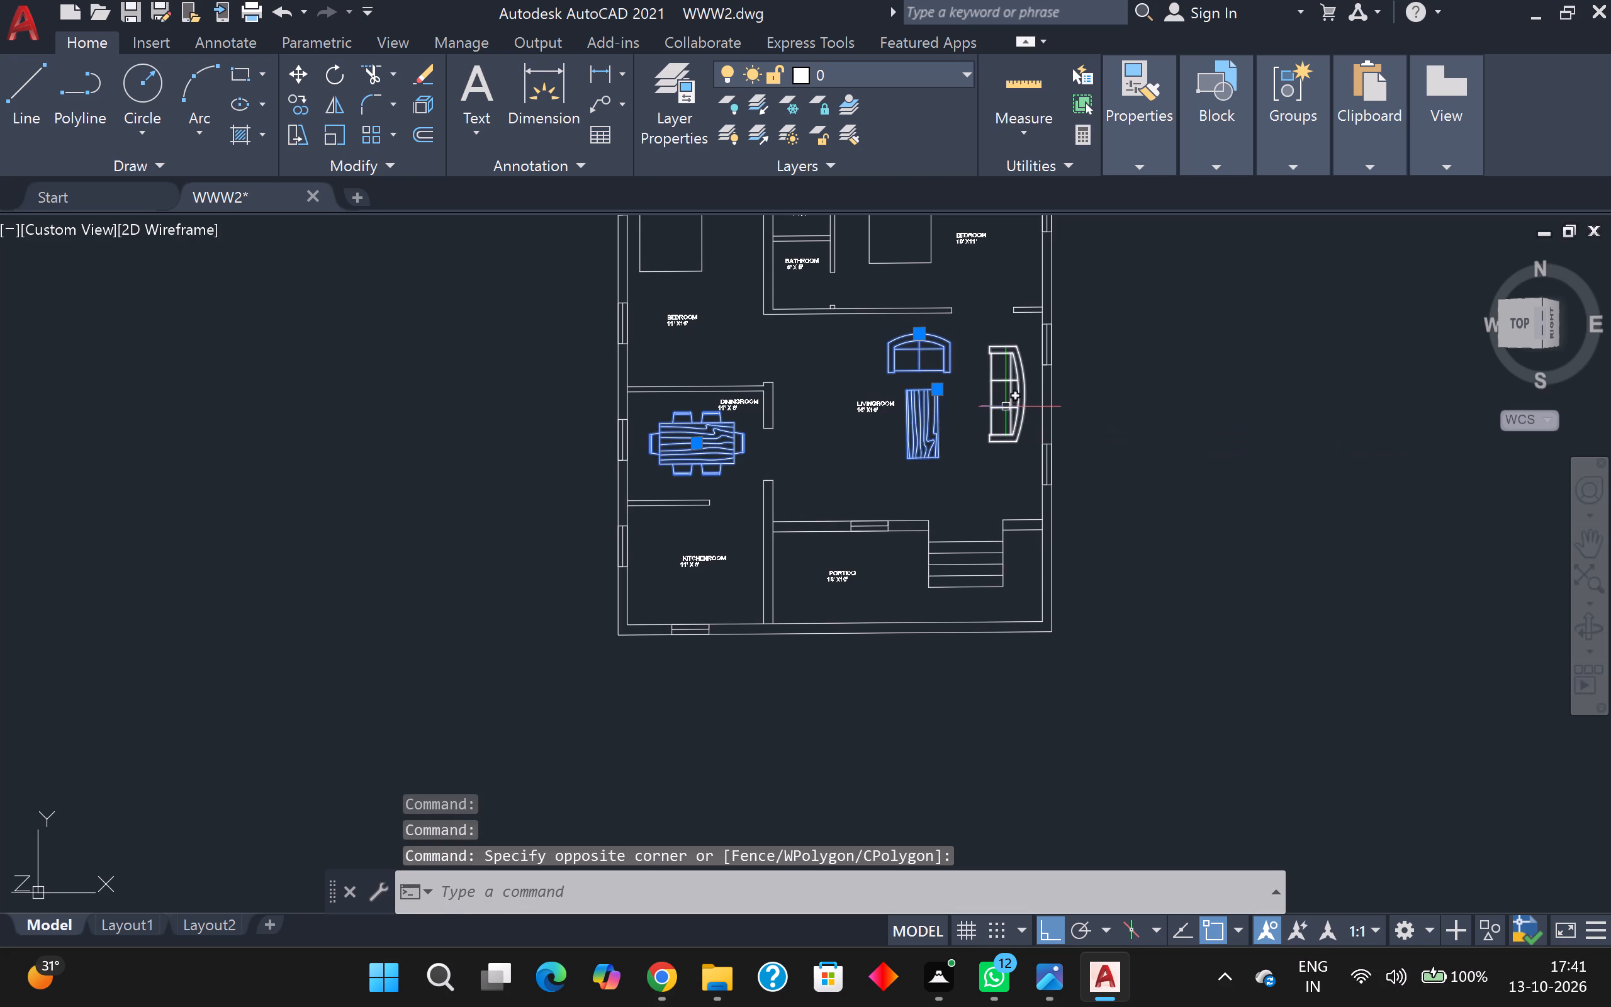
pyautogui.click(1015, 391)
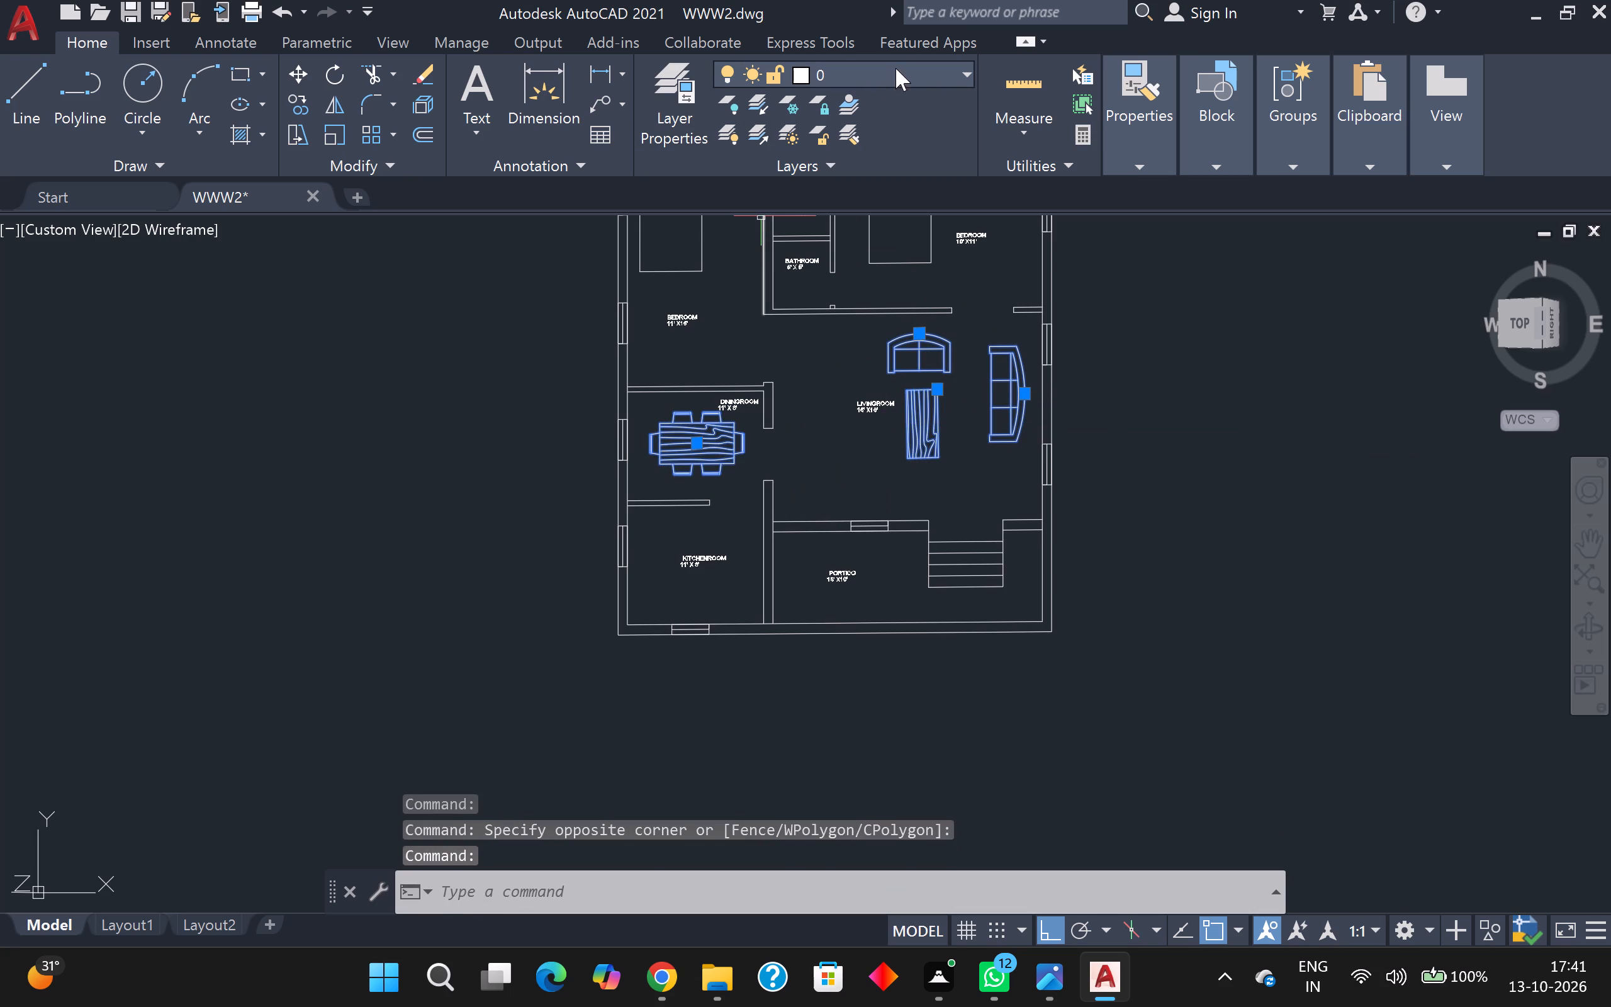
pyautogui.click(968, 73)
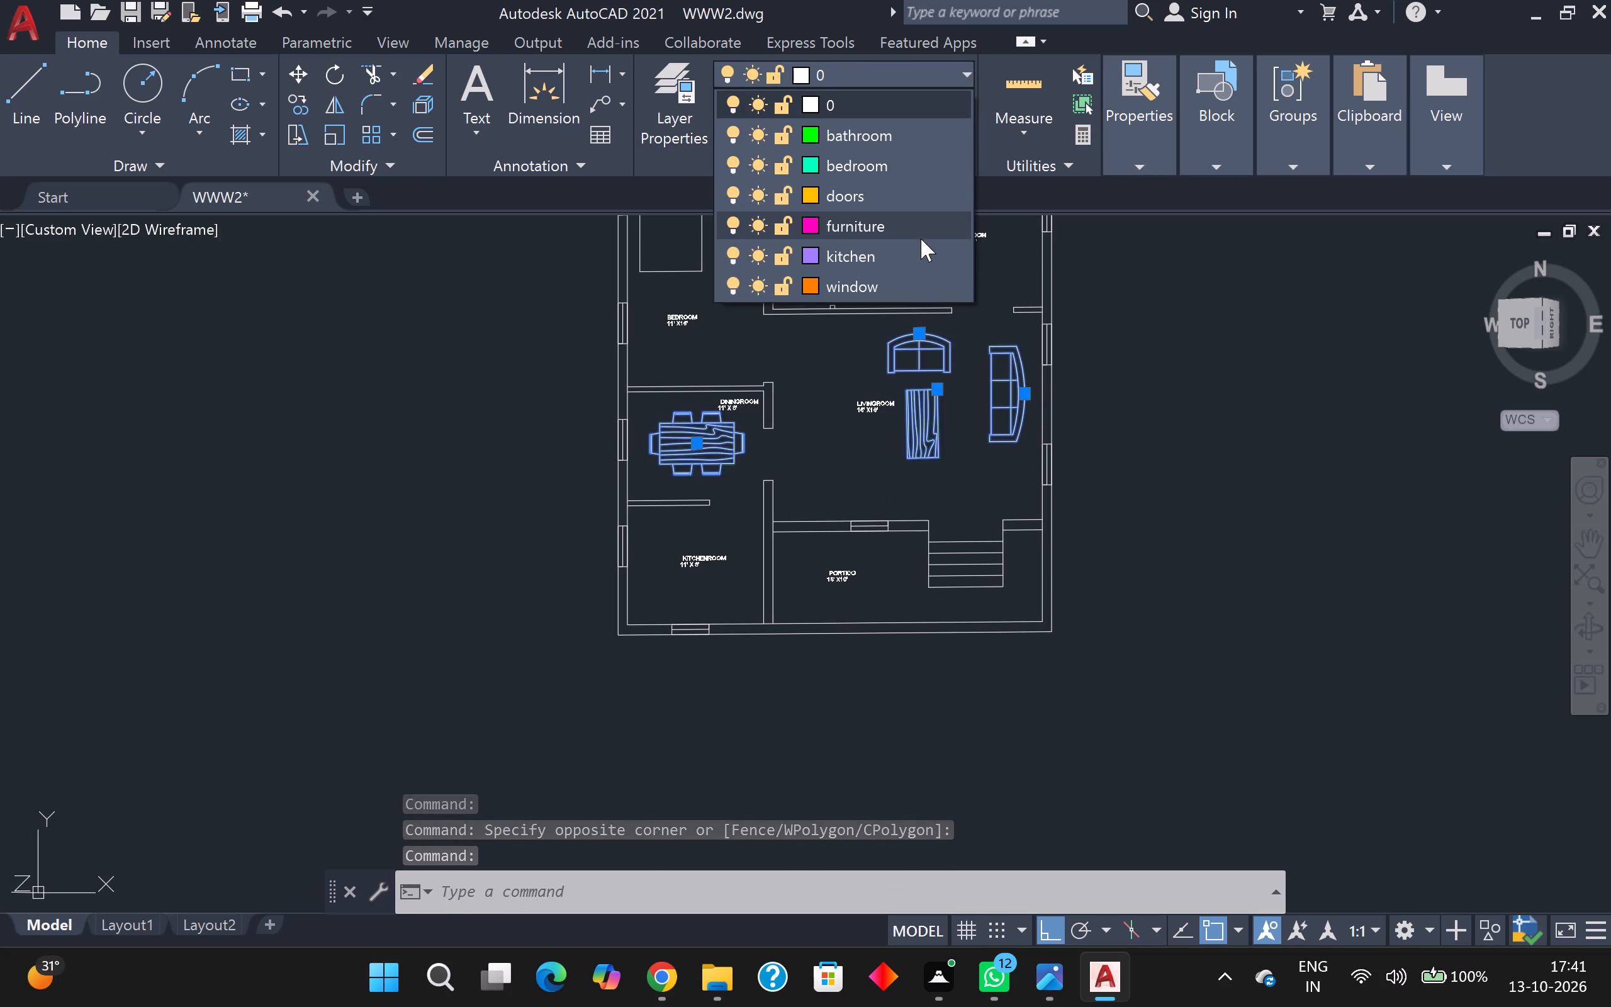
pyautogui.click(919, 224)
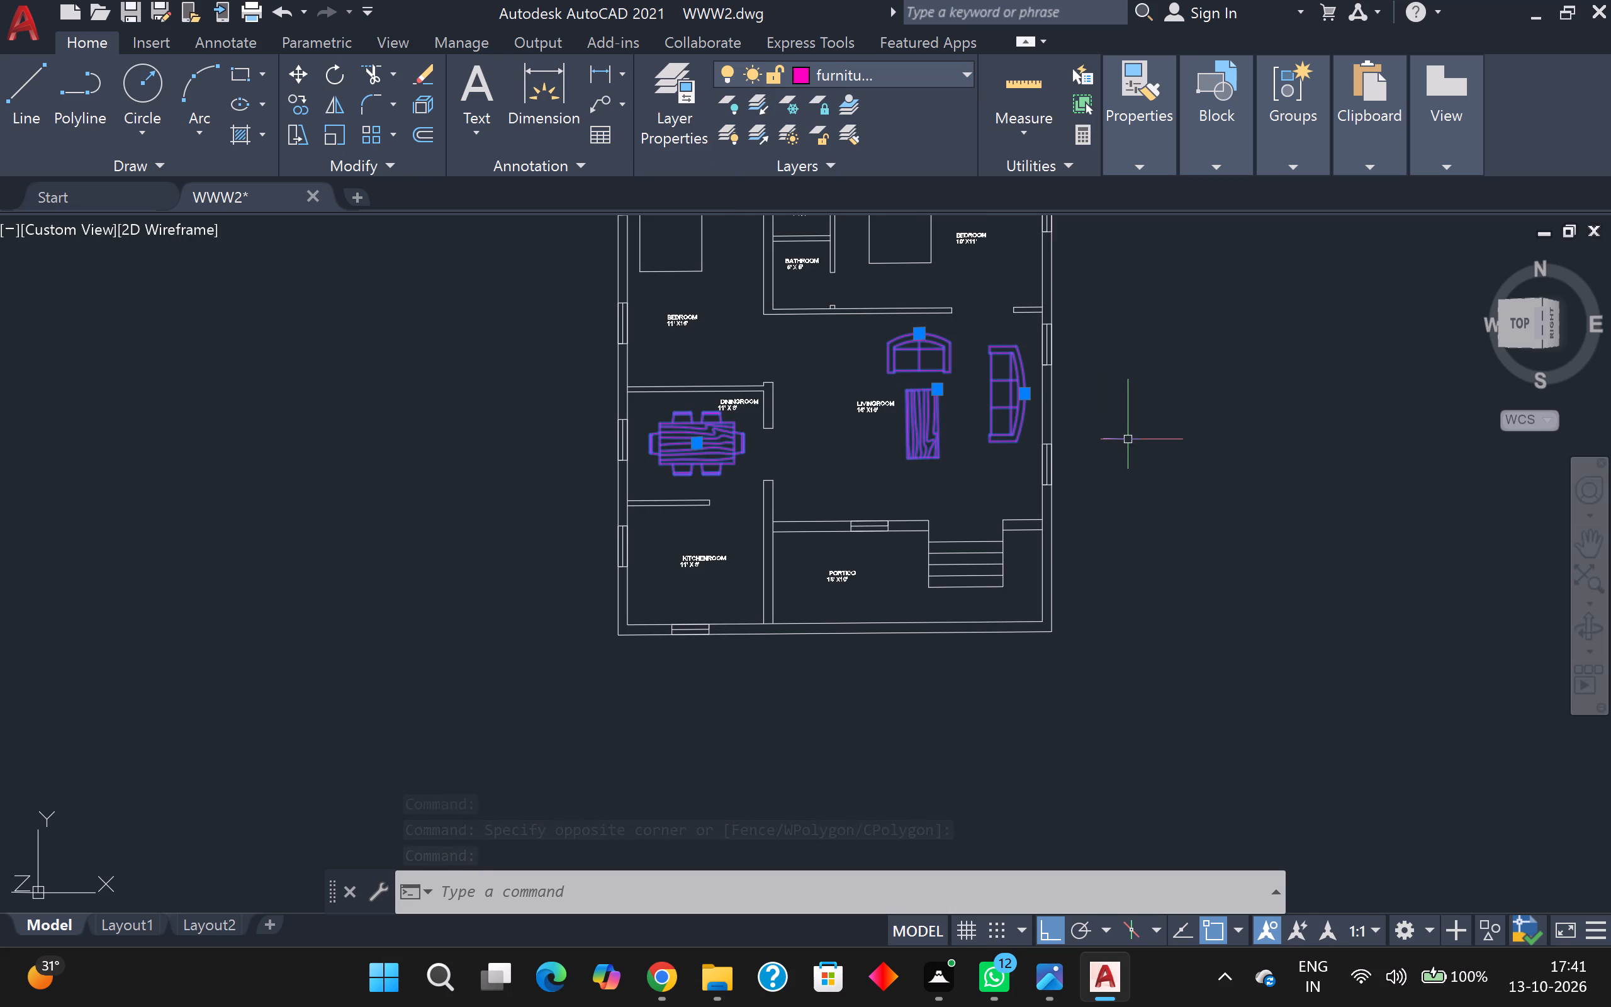
pyautogui.press('Escape')
# Move the beds in the 11' X16' and 10' X11' bedrooms to the bedroom layer.
pyautogui.moveTo(724, 322); pyautogui.dragTo(751, 462, button='middle')
pyautogui.click(727, 392)
pyautogui.click(897, 361)
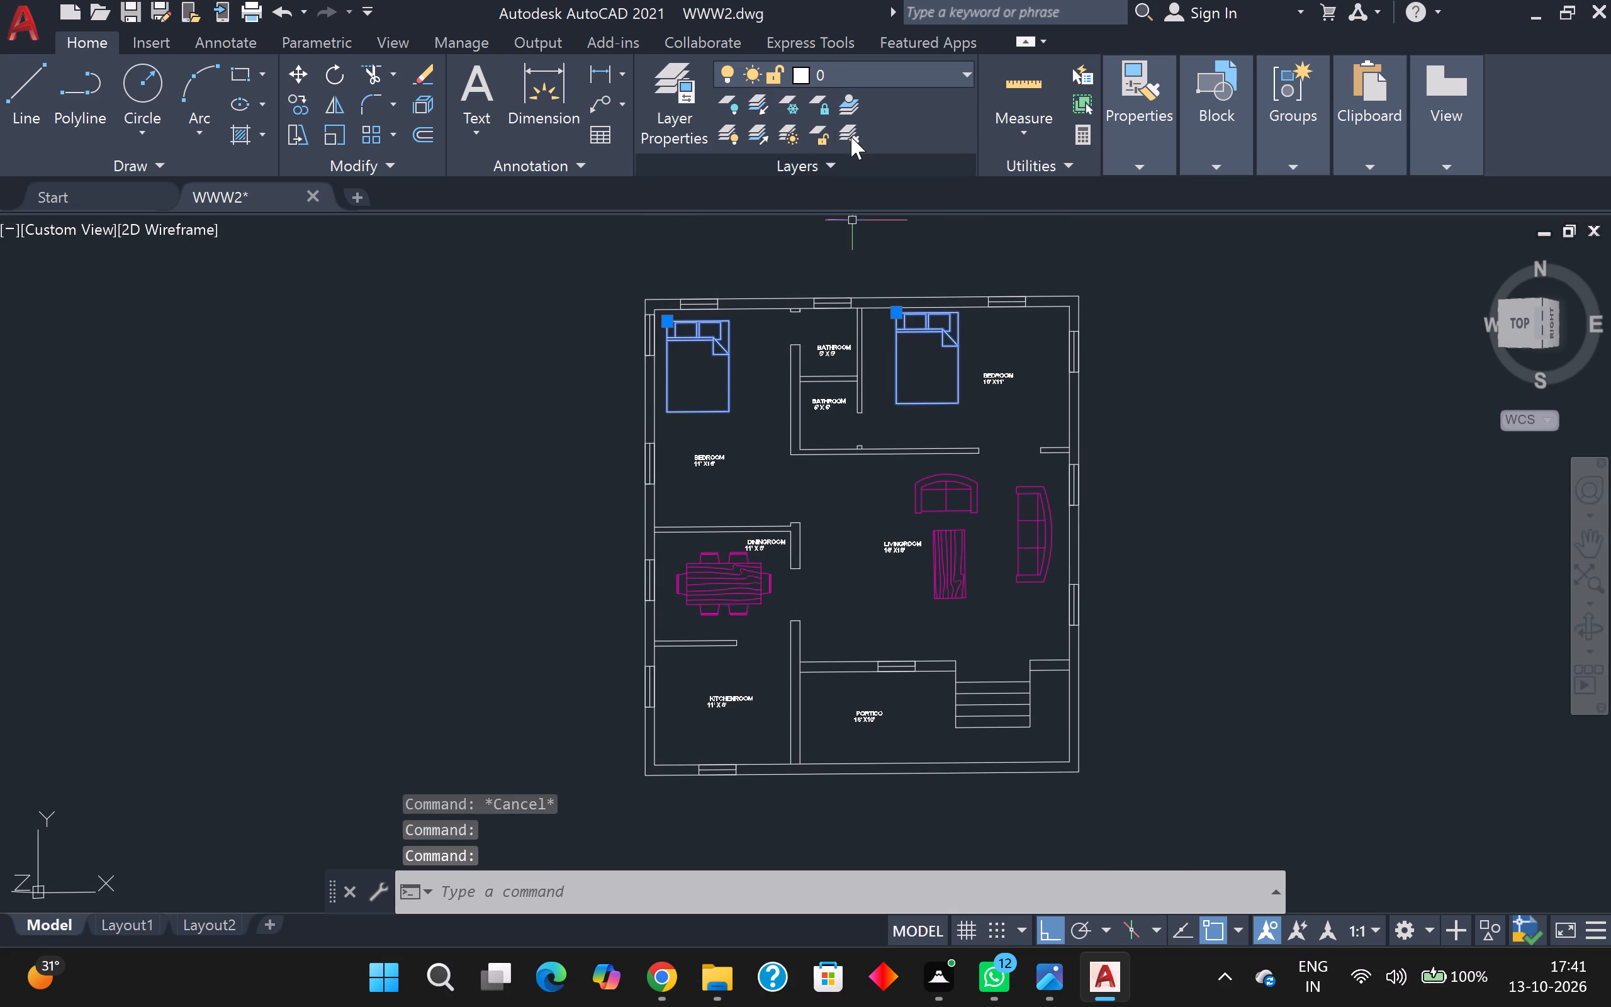
pyautogui.click(956, 70)
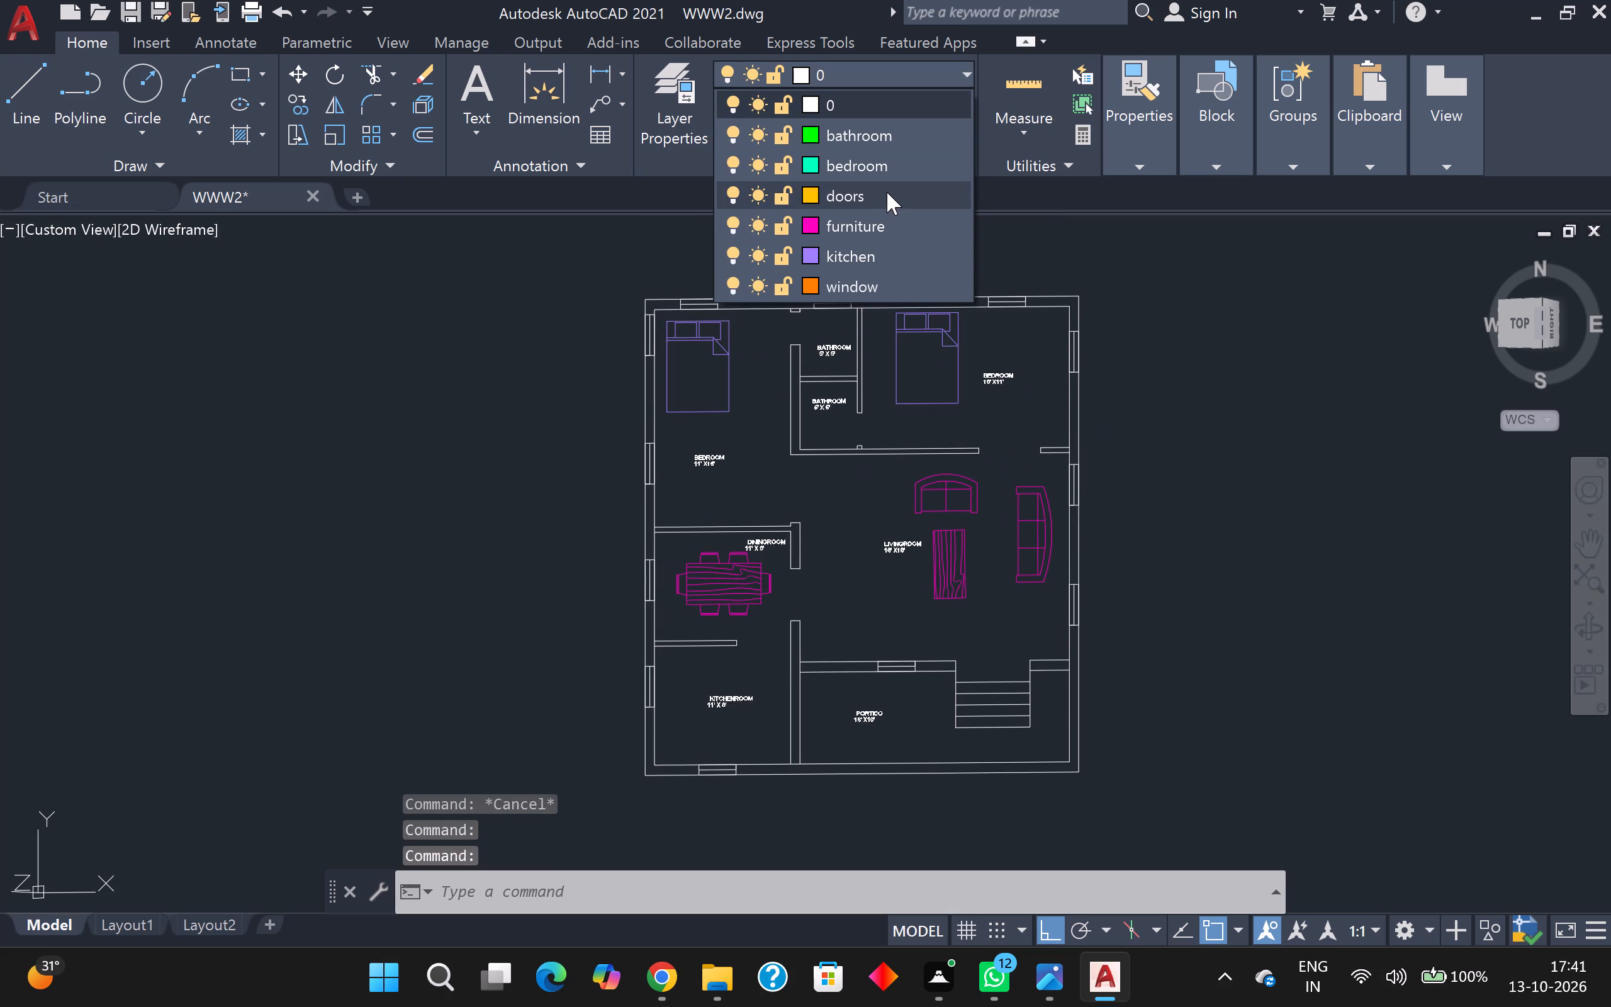
pyautogui.click(887, 175)
pyautogui.press('Escape')
pyautogui.scroll(1, 743, 345)
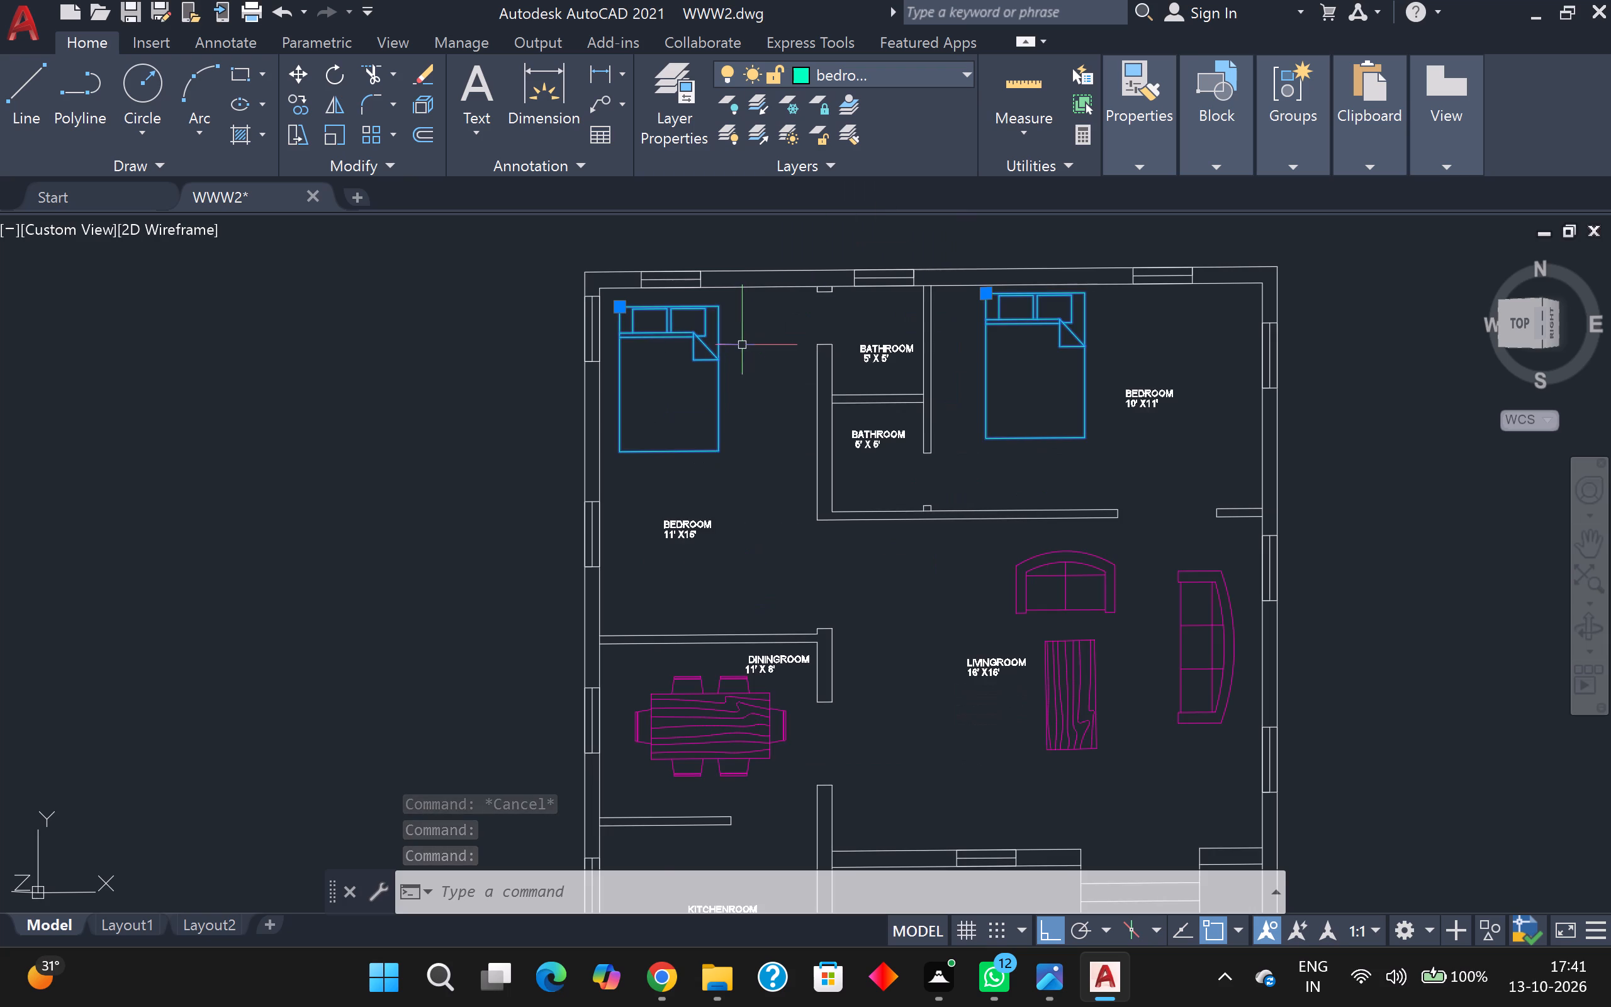
pyautogui.scroll(2, 683, 304)
pyautogui.press('Escape')
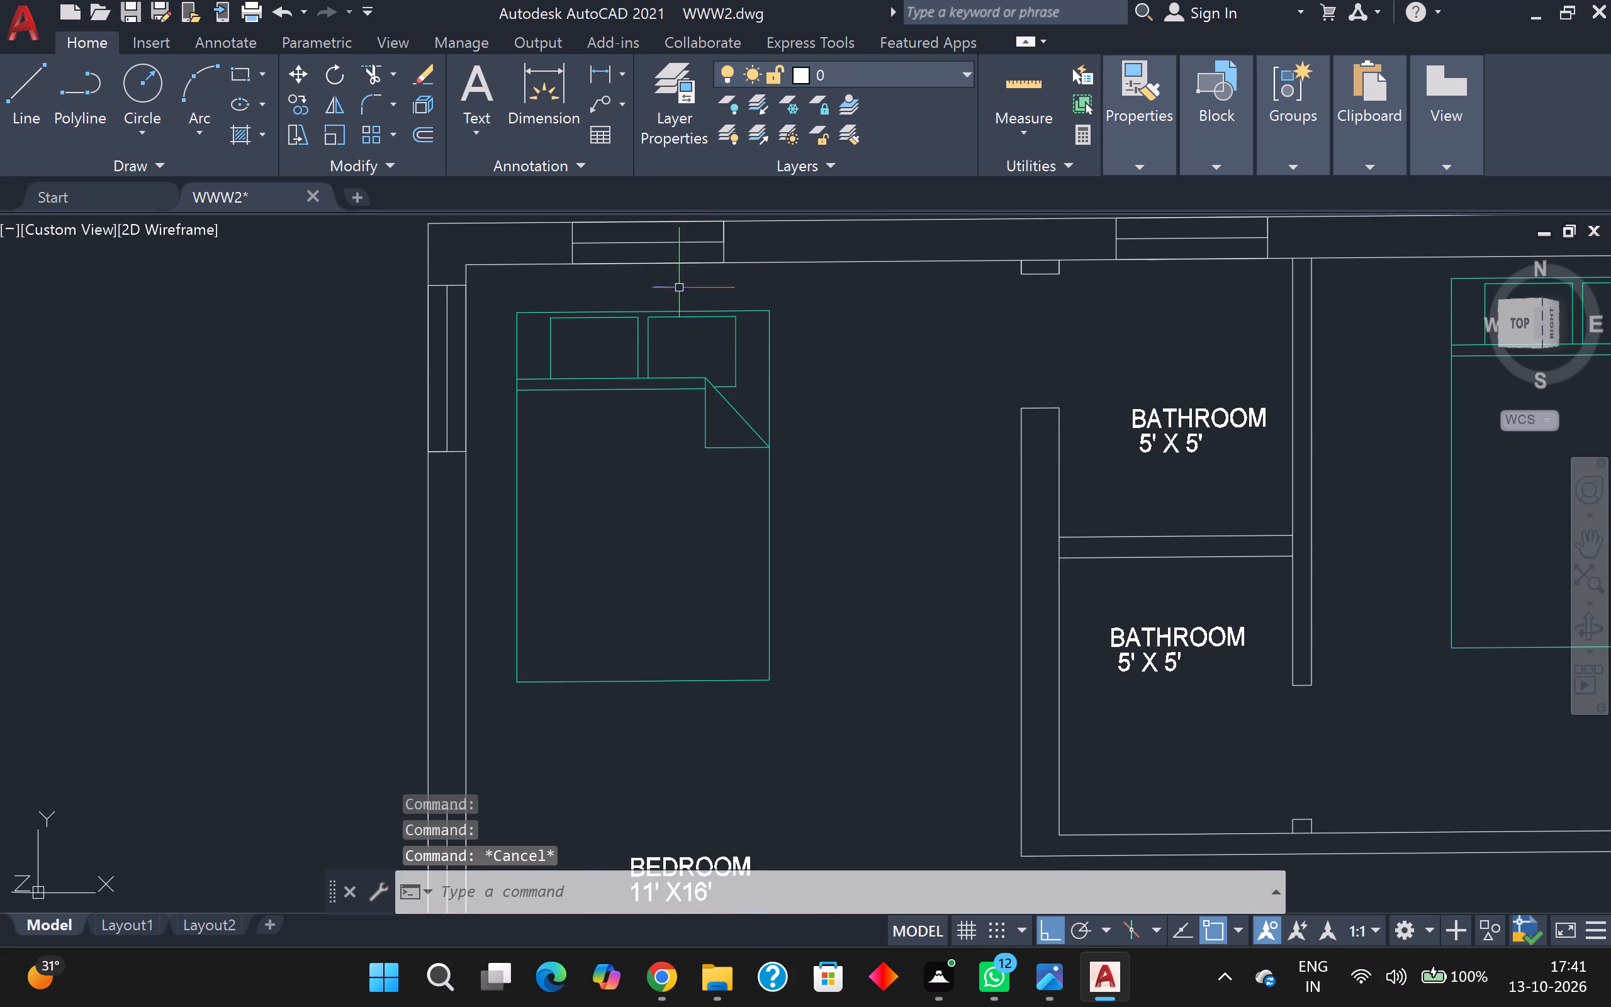
# Select the complete north wall windows above the 11' X16' bedroom and the upper 5' X 5' bathroom.
pyautogui.moveTo(697, 325); pyautogui.dragTo(705, 353, button='middle')
pyautogui.click(551, 232)
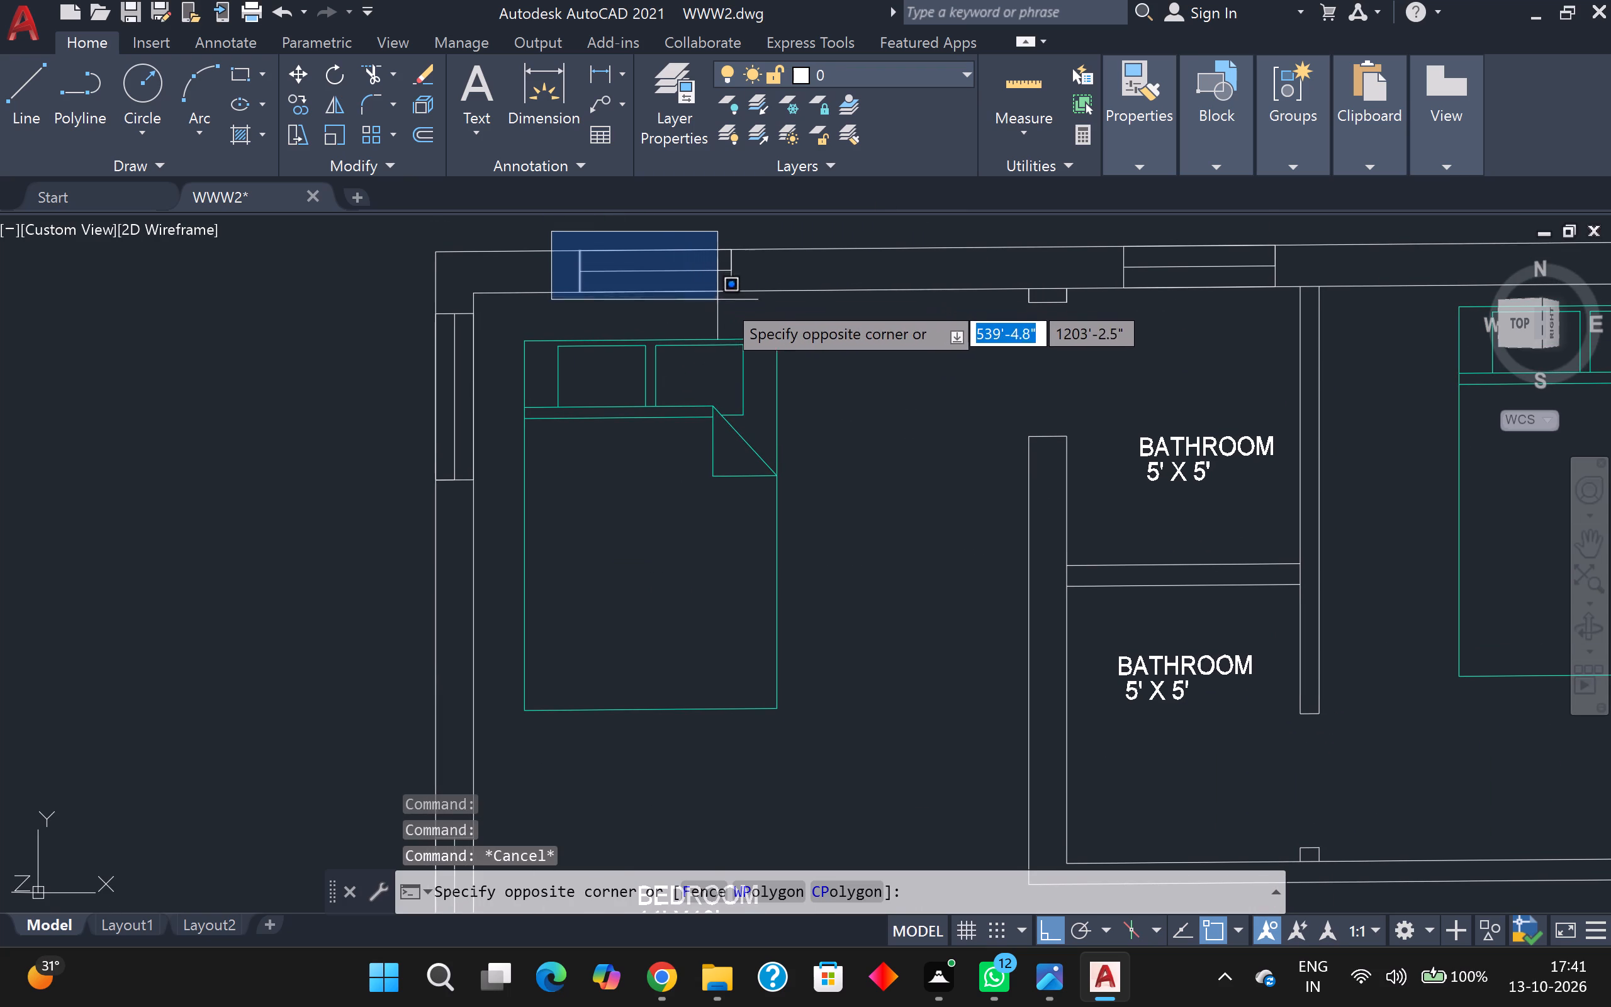
pyautogui.click(767, 302)
pyautogui.moveTo(867, 259); pyautogui.dragTo(689, 385, button='middle')
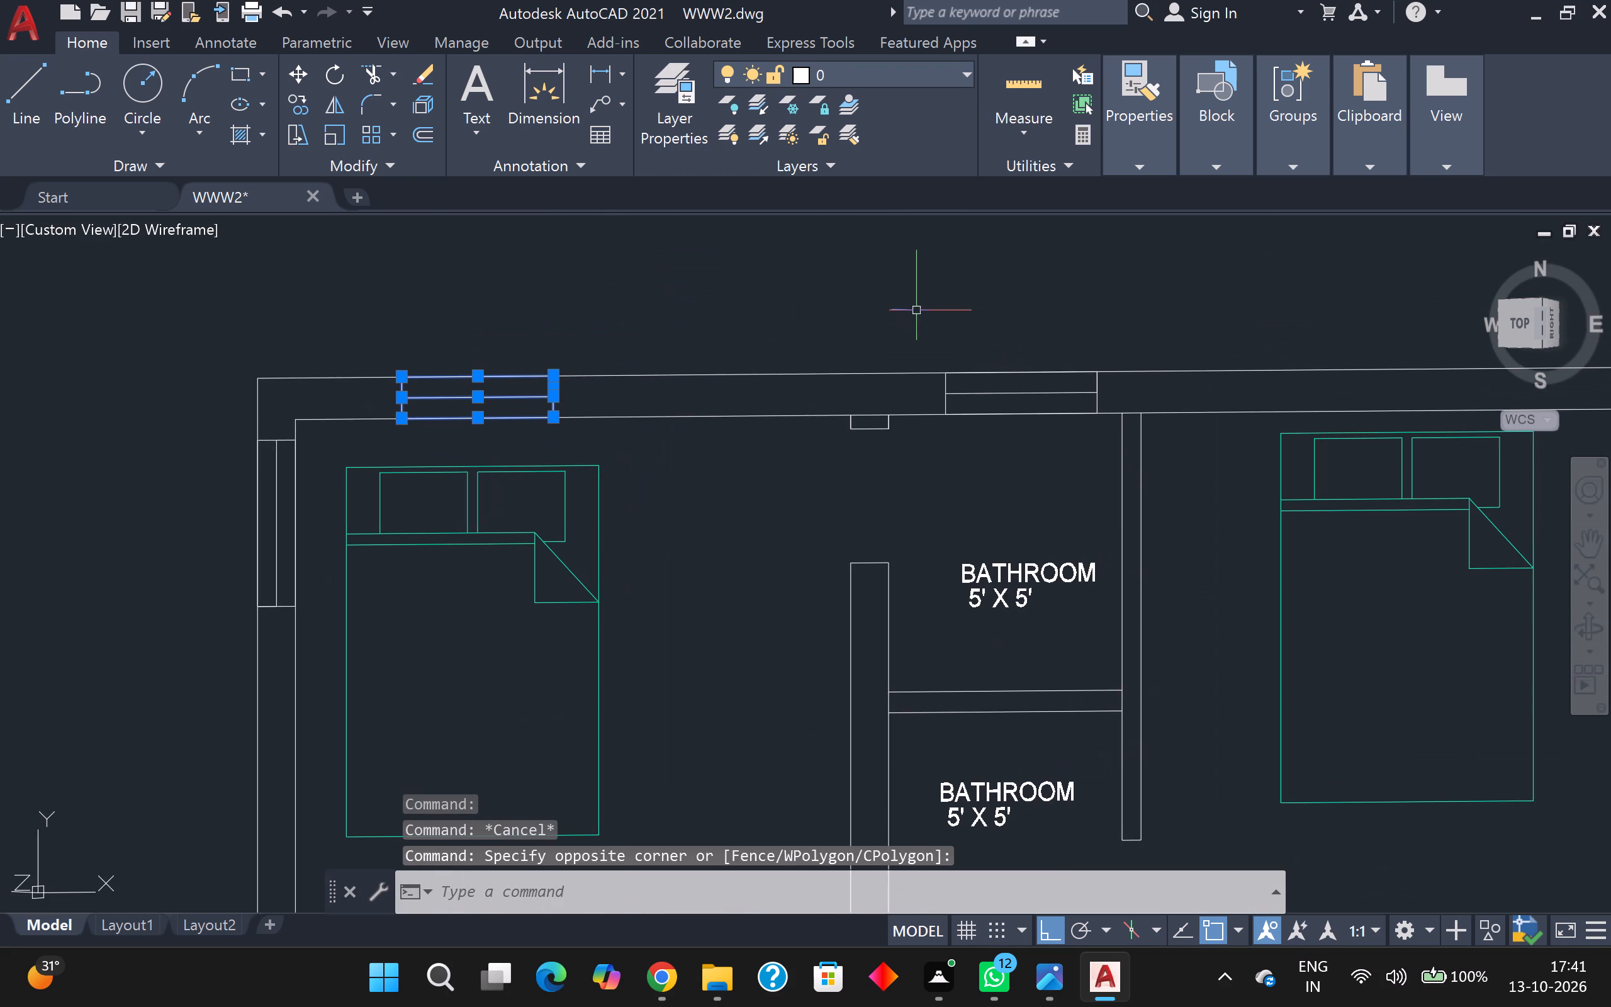
pyautogui.moveTo(897, 314); pyautogui.dragTo(930, 328)
pyautogui.click(1110, 422)
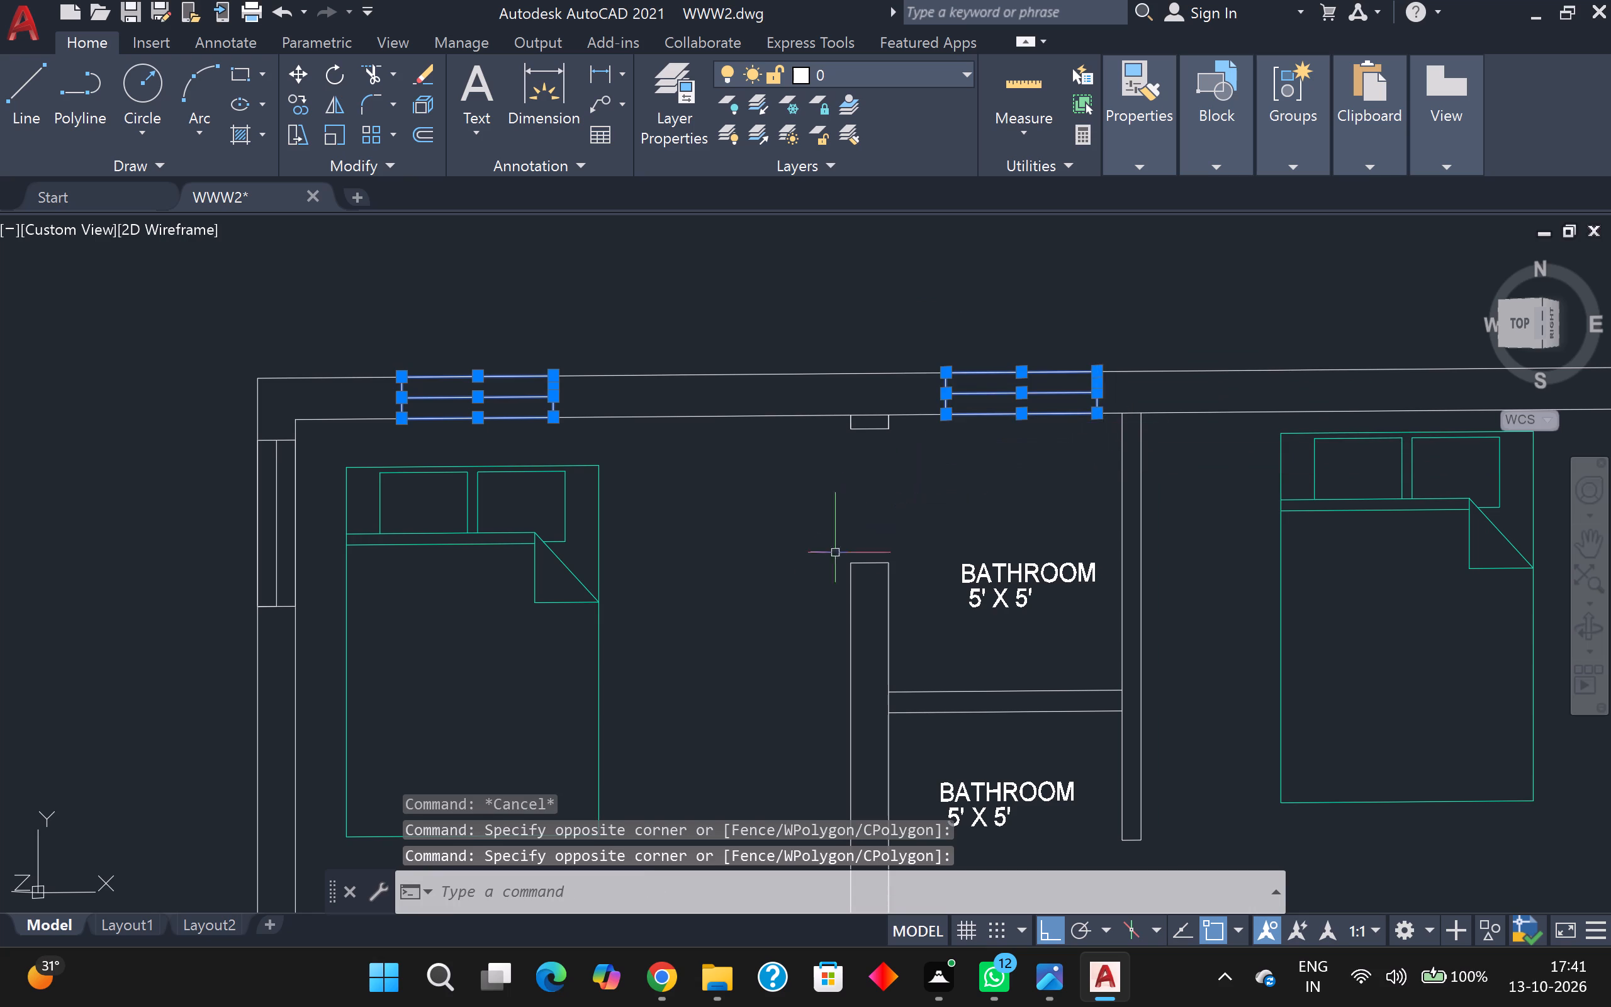
# Add the four west wall windows of the 11' X16' bedroom, dining room and kitchen to the window selection.
pyautogui.scroll(-1, 817, 578)
pyautogui.moveTo(750, 589); pyautogui.dragTo(995, 429, button='middle')
pyautogui.click(667, 318)
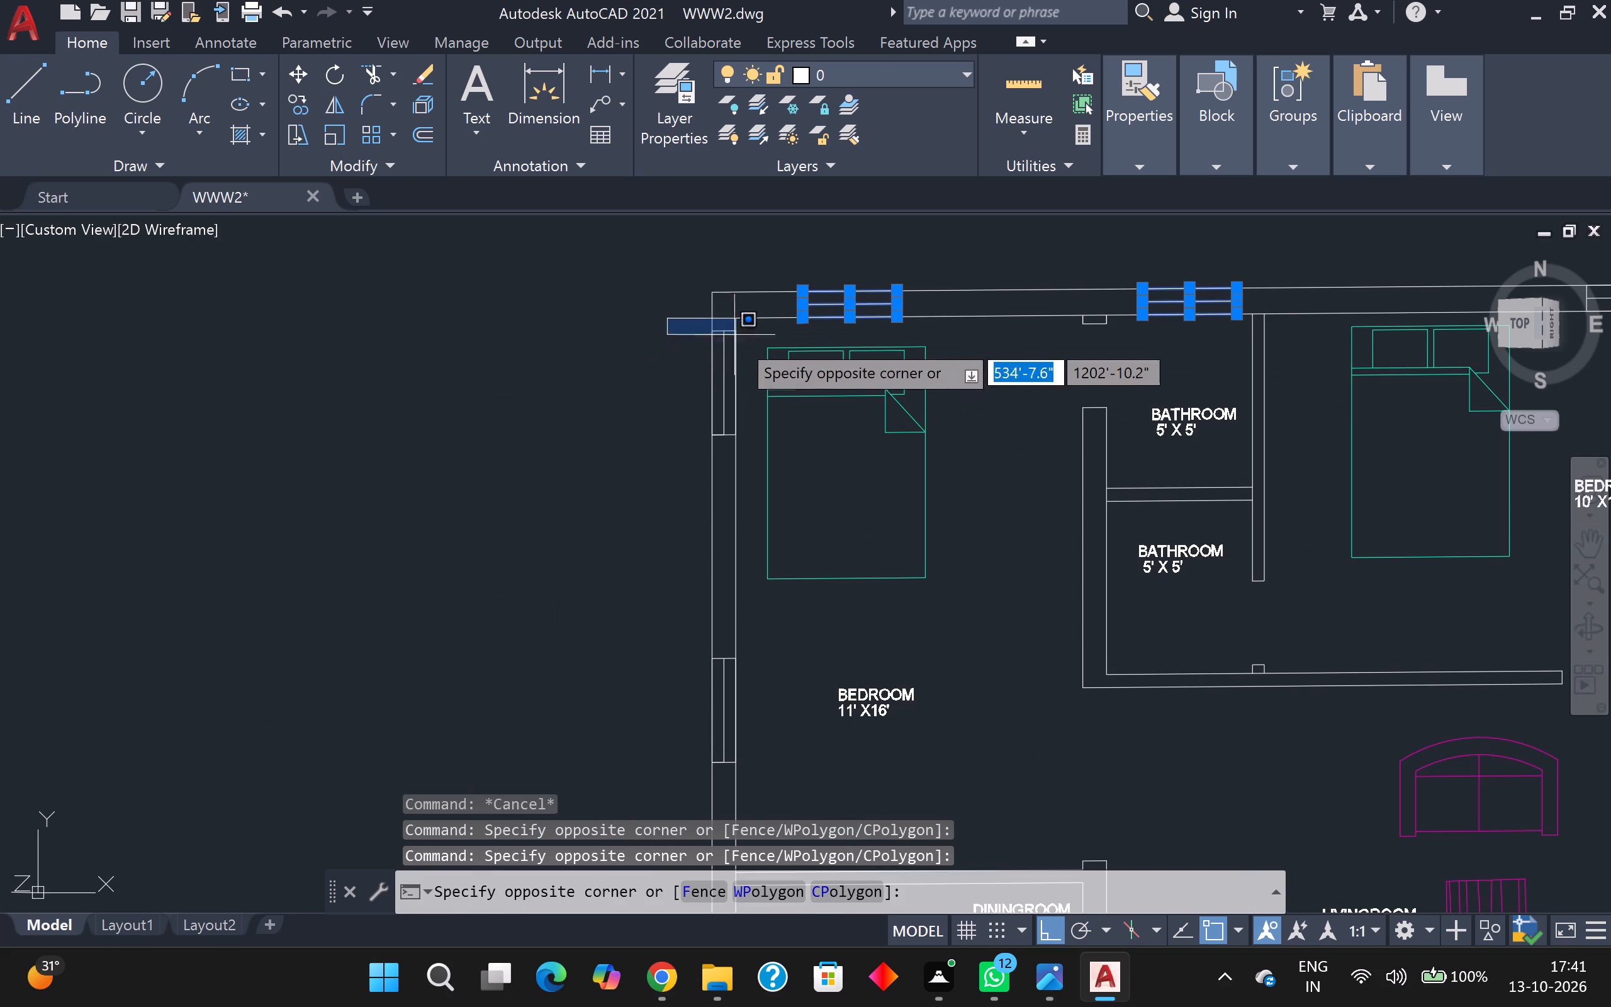
pyautogui.click(751, 456)
pyautogui.moveTo(655, 493); pyautogui.dragTo(682, 300, button='middle')
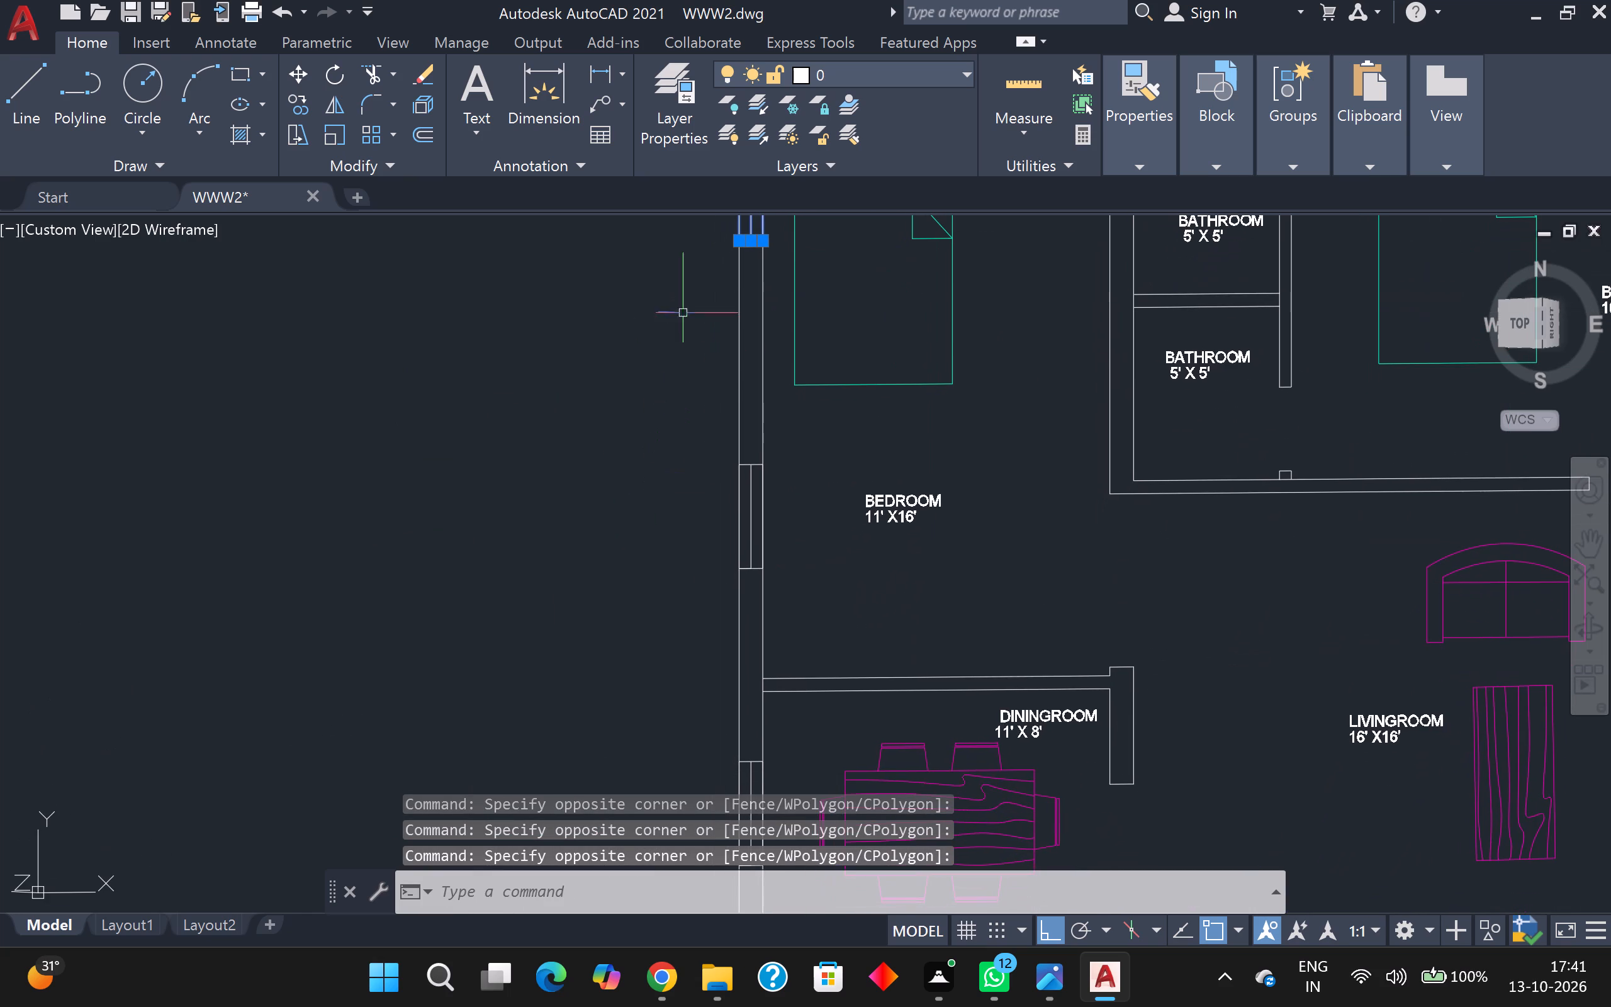
pyautogui.moveTo(705, 449); pyautogui.dragTo(710, 449)
pyautogui.click(822, 588)
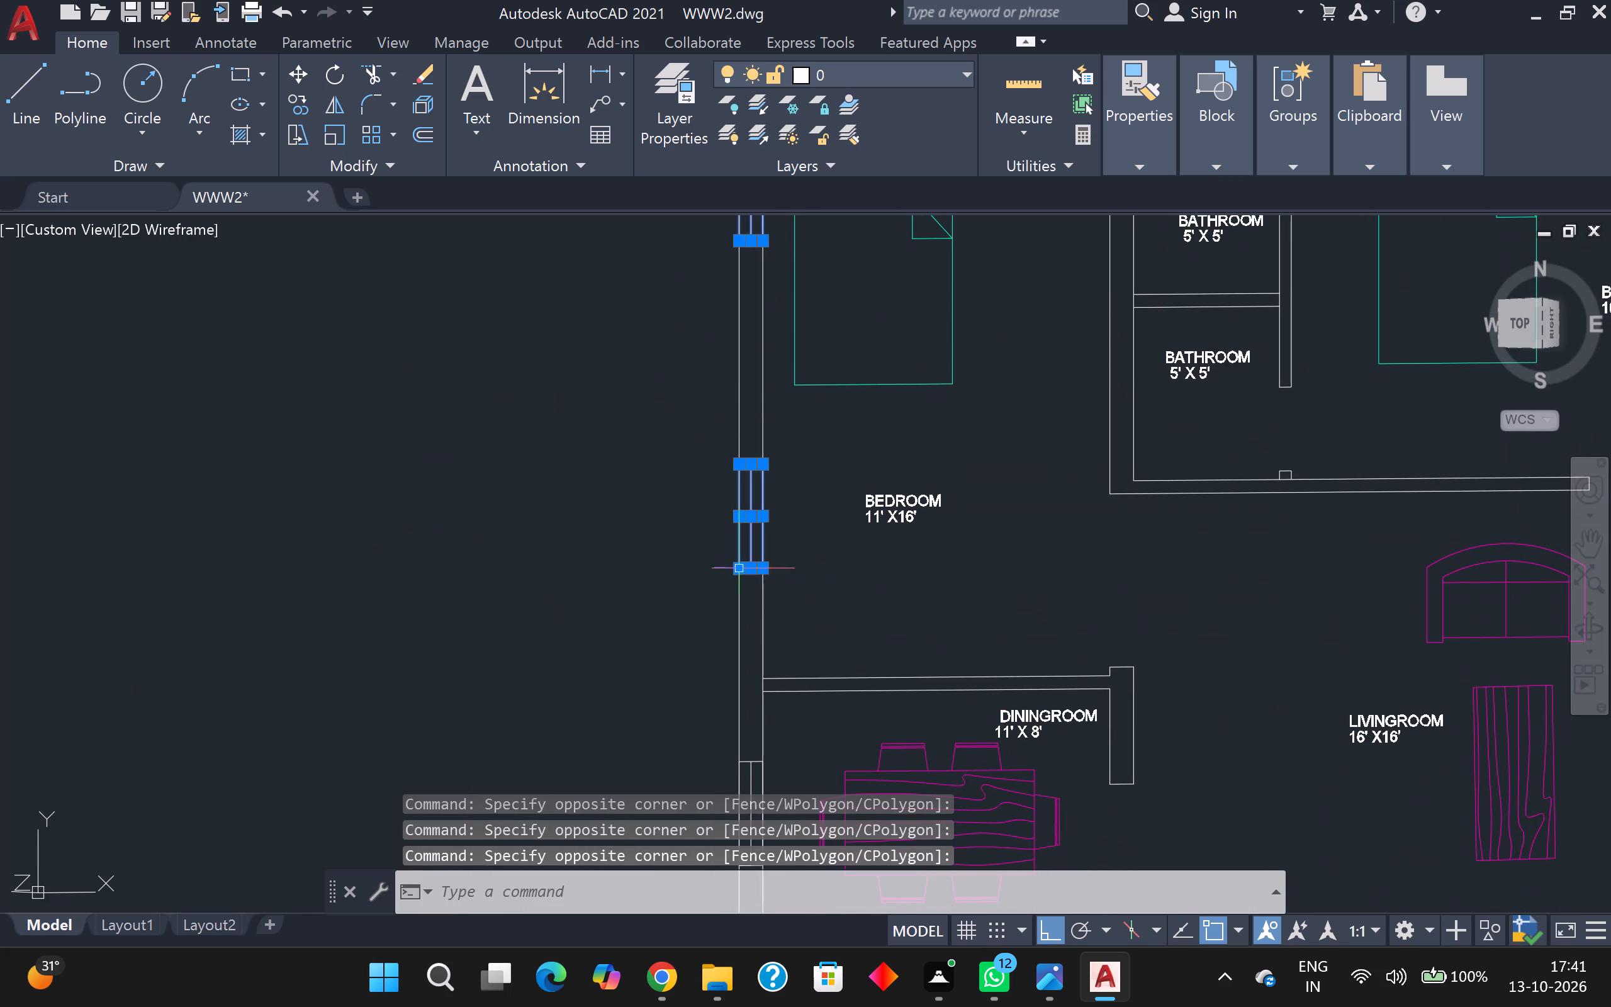
pyautogui.moveTo(701, 568); pyautogui.dragTo(731, 342, button='middle')
pyautogui.scroll(2, 738, 480)
pyautogui.moveTo(723, 437); pyautogui.dragTo(744, 301, button='middle')
pyautogui.scroll(-2, 744, 301)
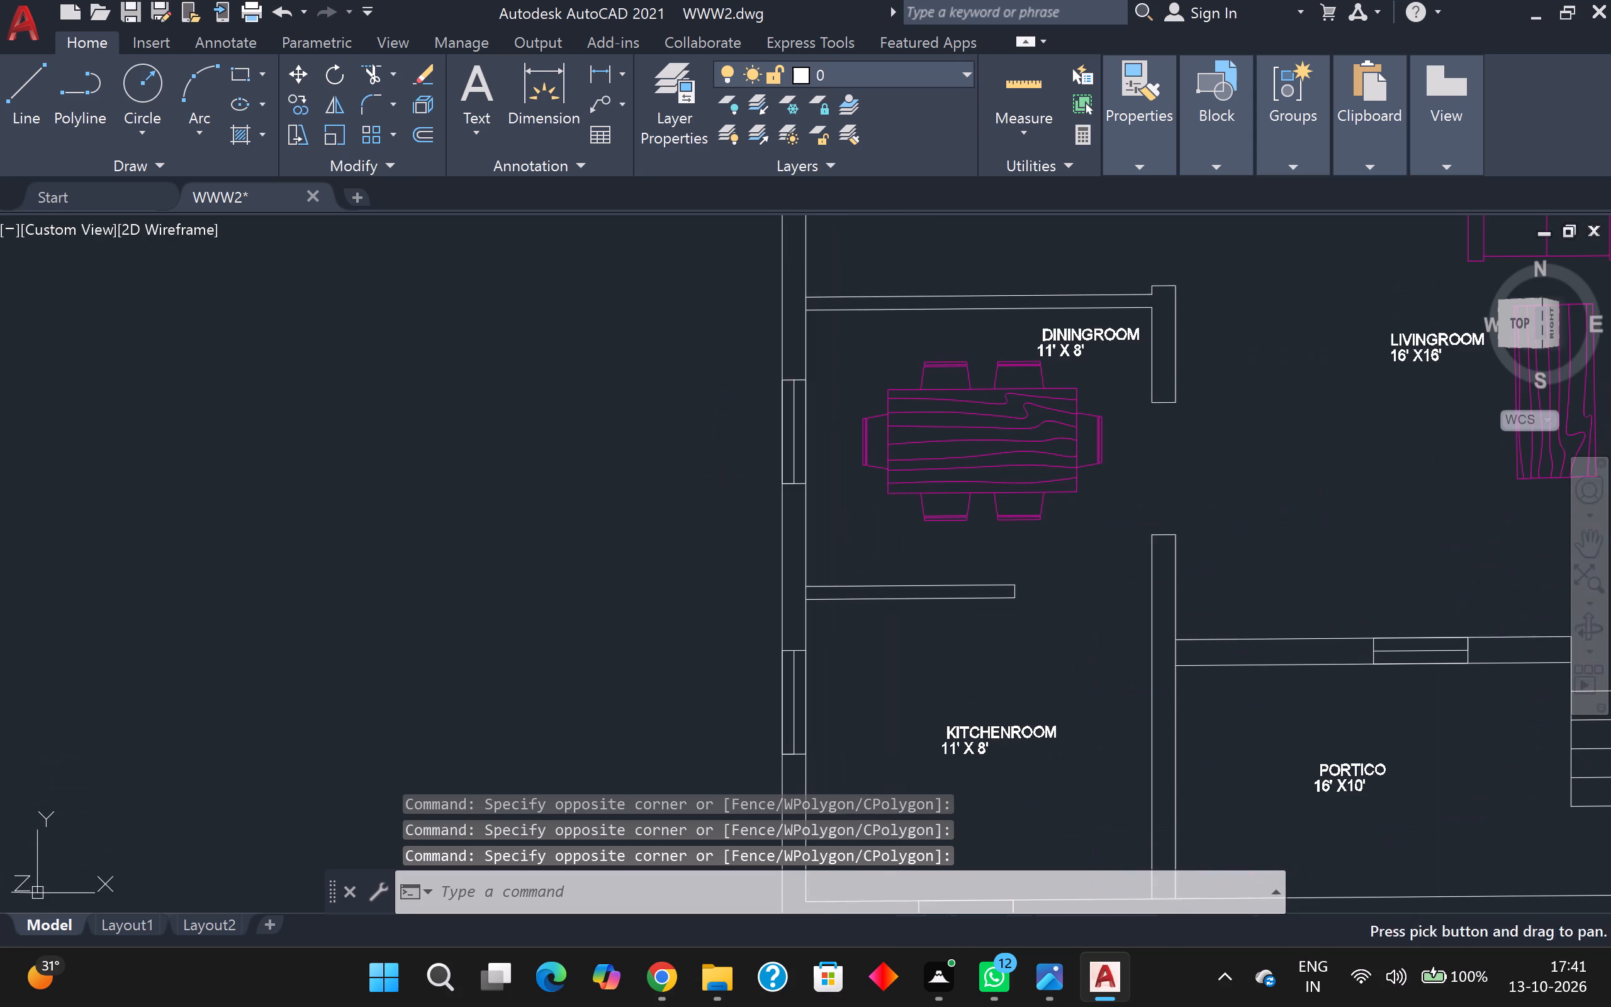
pyautogui.click(736, 368)
pyautogui.click(816, 515)
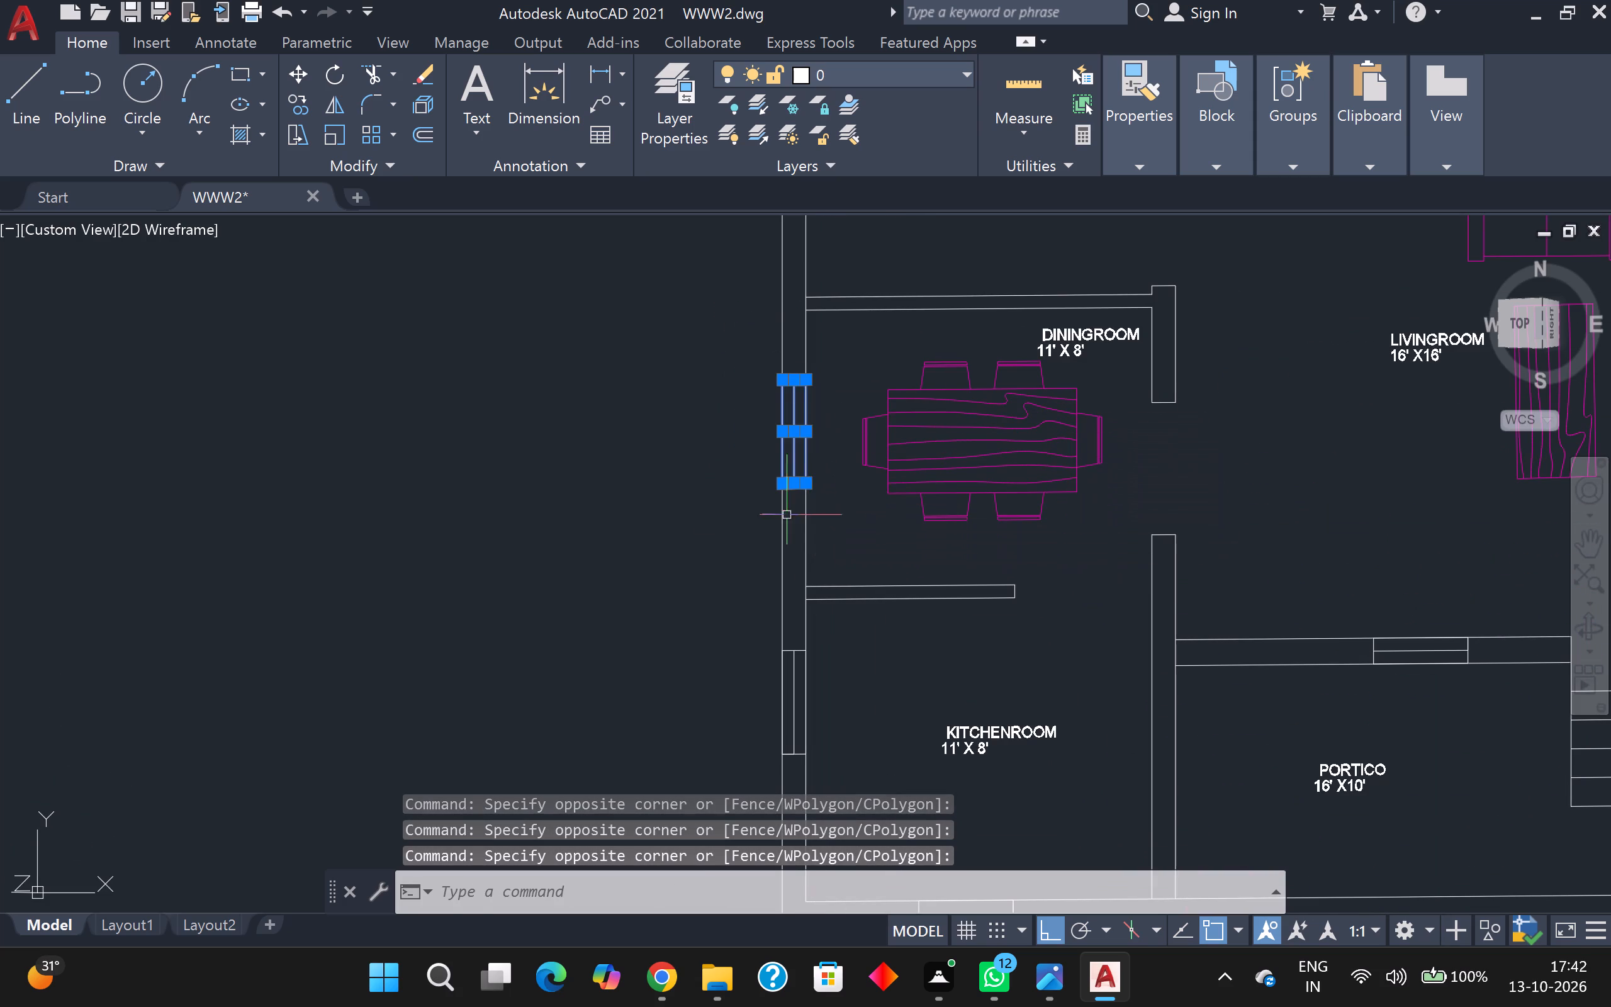
pyautogui.moveTo(685, 542); pyautogui.dragTo(695, 325, button='middle')
pyautogui.moveTo(707, 401); pyautogui.dragTo(737, 408)
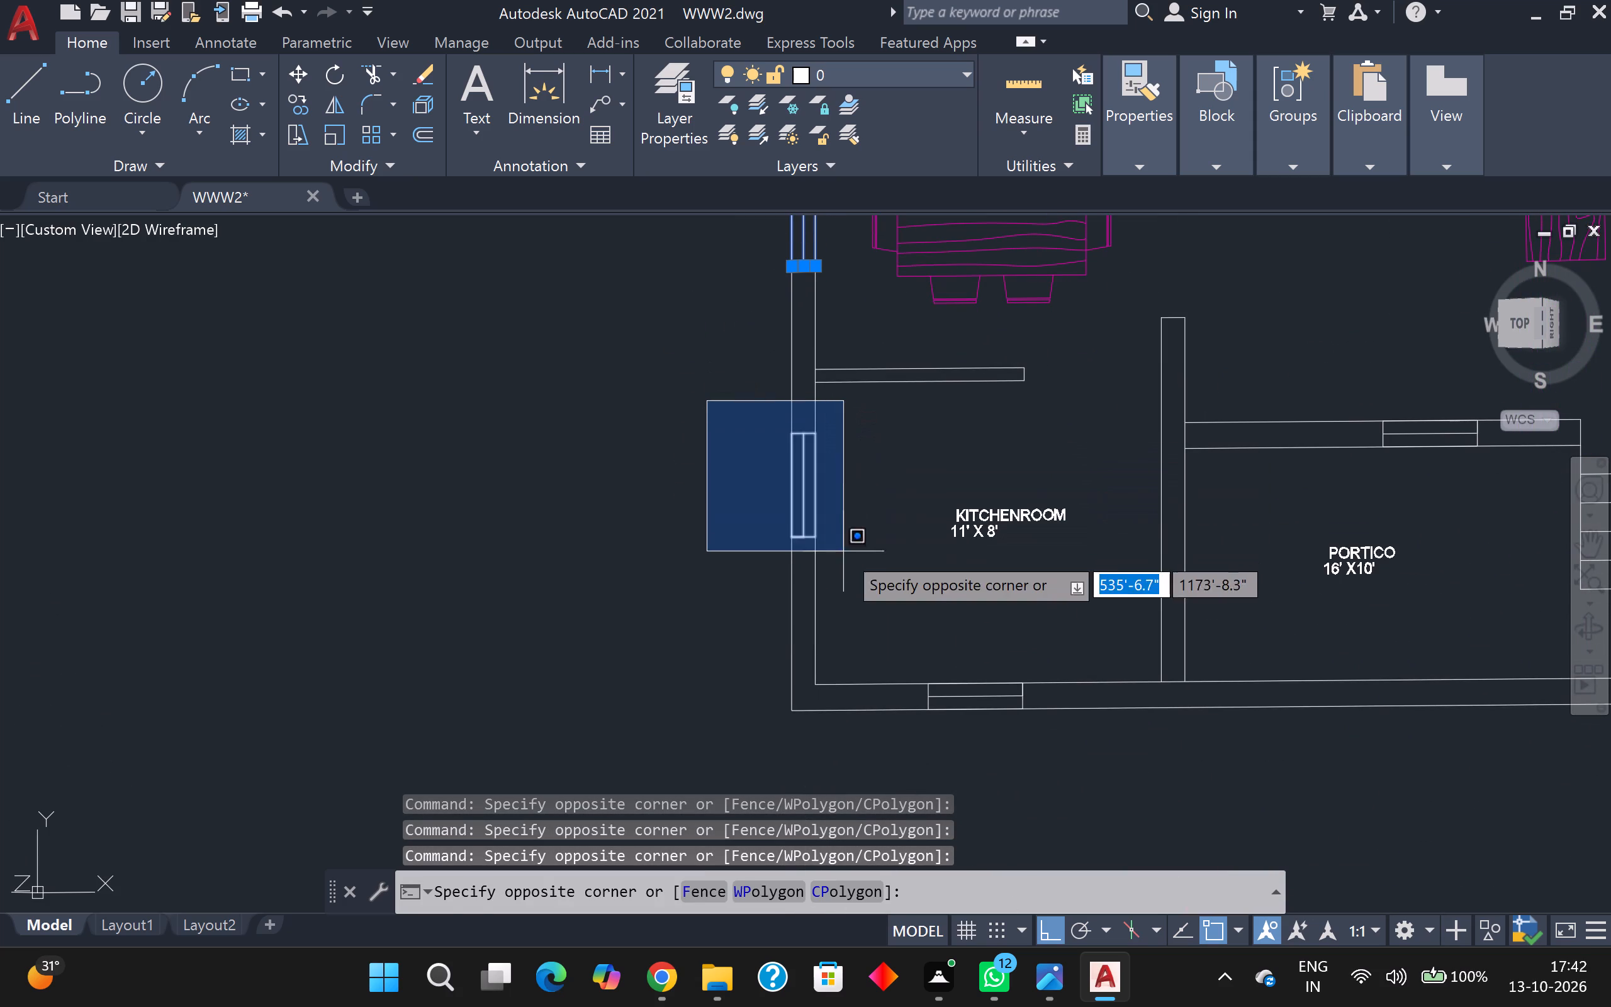
pyautogui.click(843, 551)
# Add the kitchen's south wall window and the window between living room and portico to the selection.
pyautogui.moveTo(857, 578); pyautogui.dragTo(815, 403, button='middle')
pyautogui.click(843, 447)
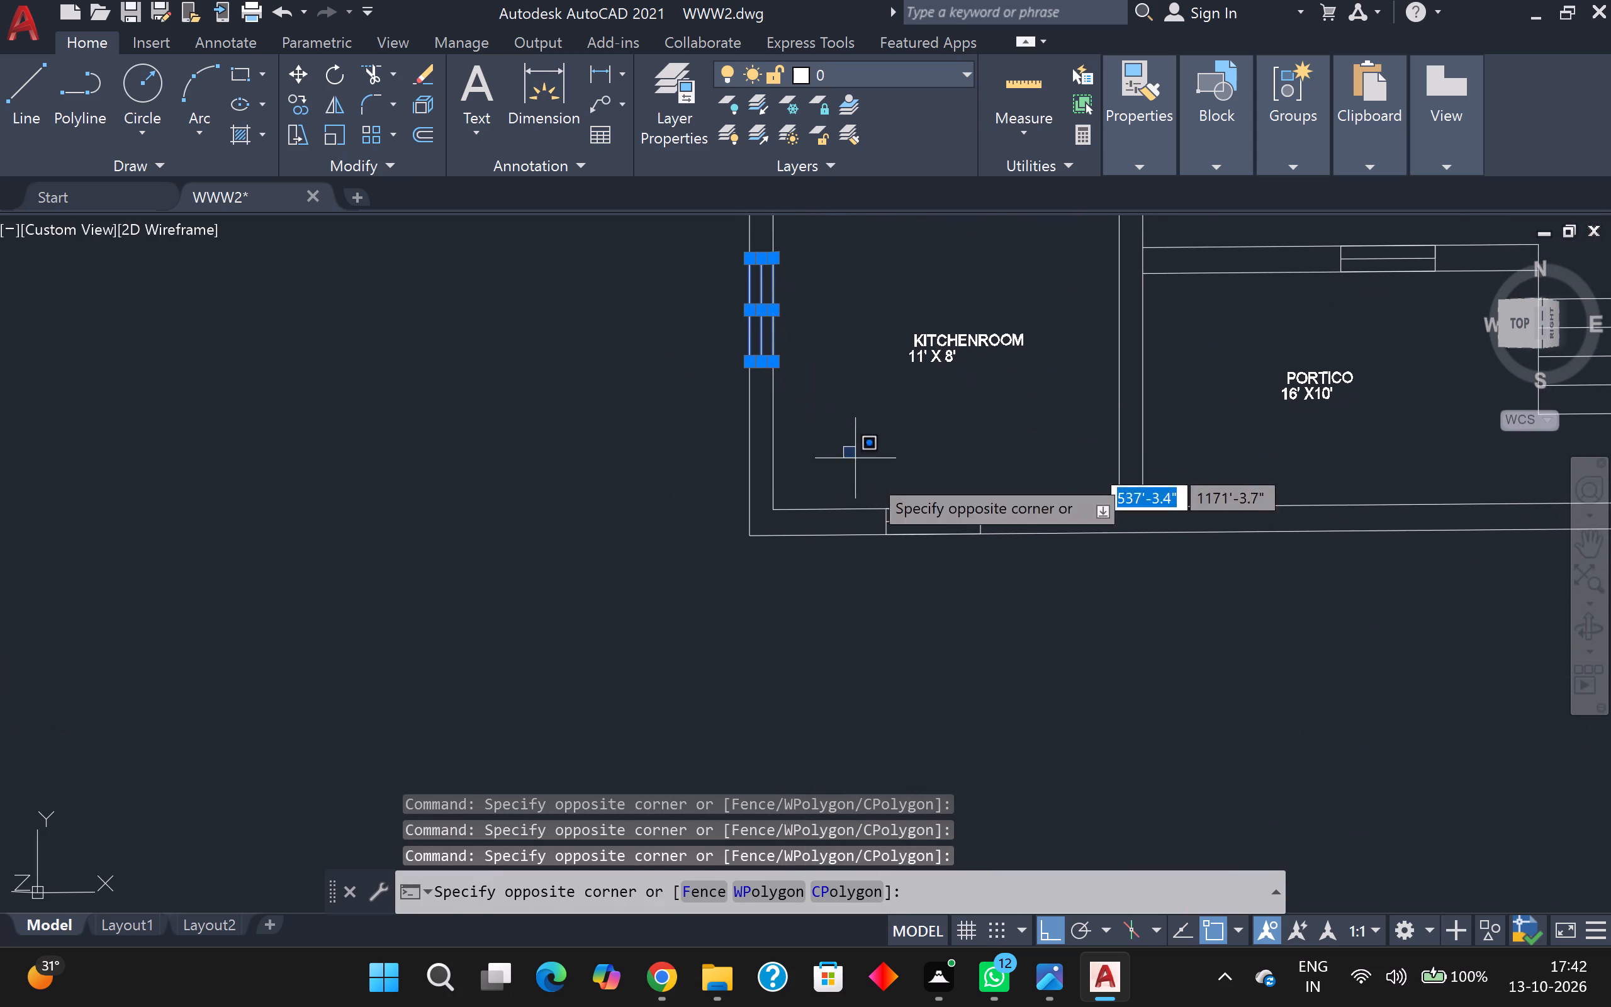
pyautogui.click(1021, 576)
pyautogui.moveTo(998, 351); pyautogui.dragTo(527, 485, button='middle')
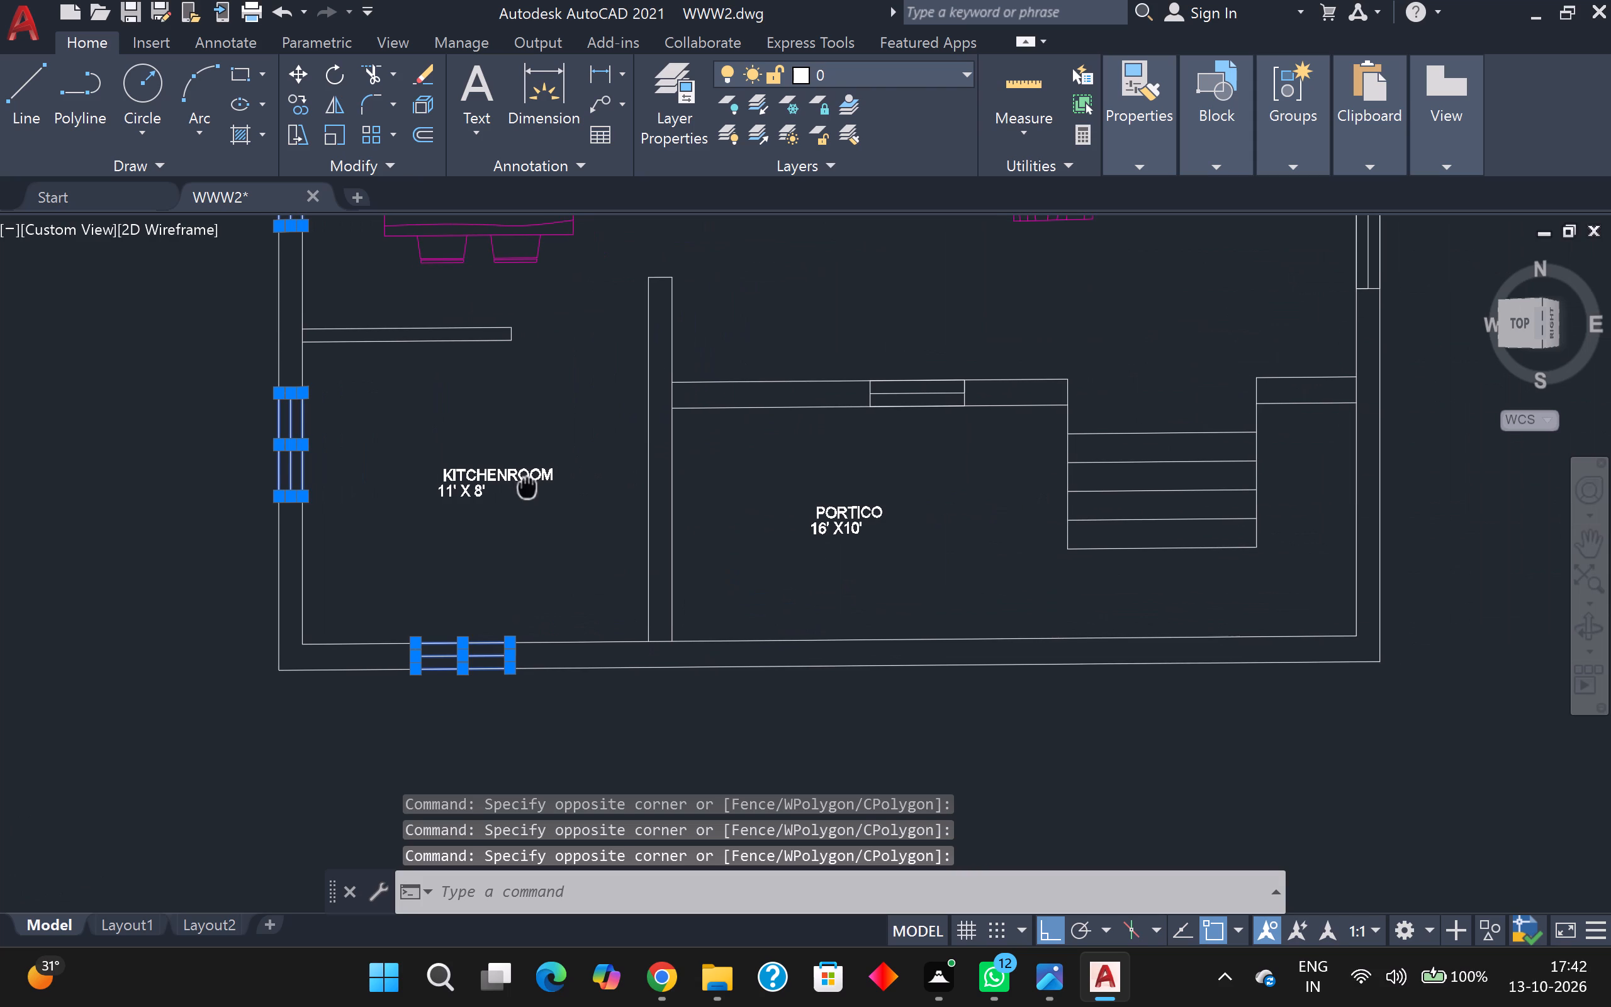
pyautogui.click(817, 324)
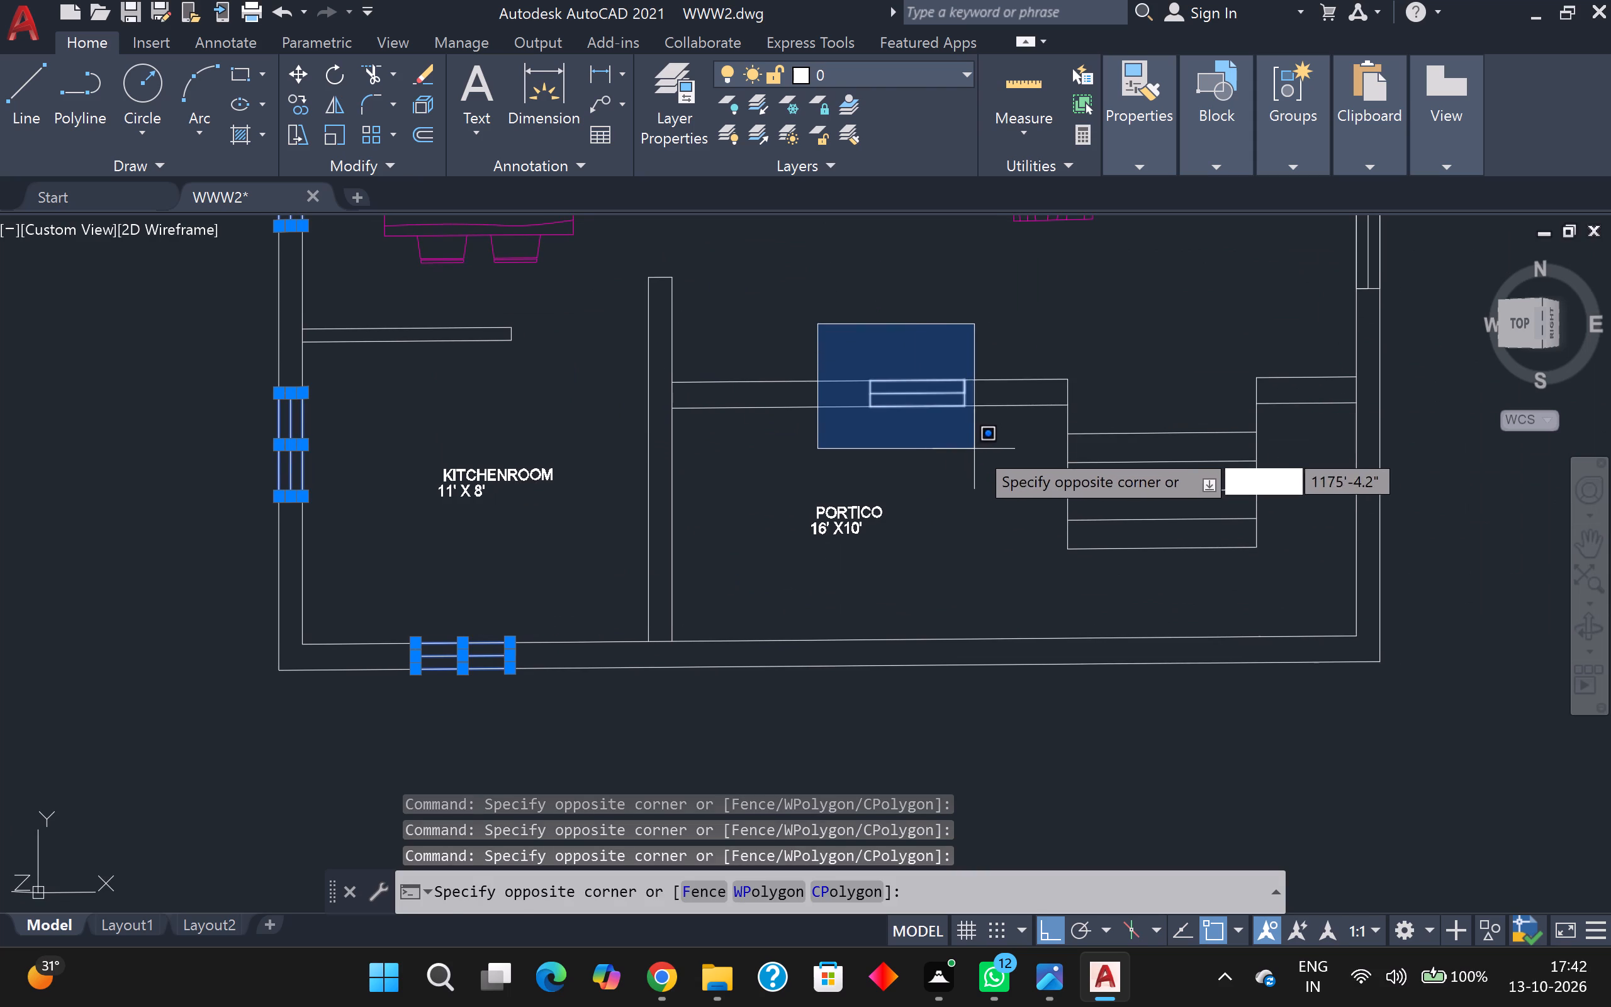
pyautogui.click(978, 446)
# Add the two east wall windows of the living room to the window selection.
pyautogui.scroll(-2, 989, 253)
pyautogui.moveTo(989, 251); pyautogui.dragTo(620, 490, button='middle')
pyautogui.scroll(1, 701, 480)
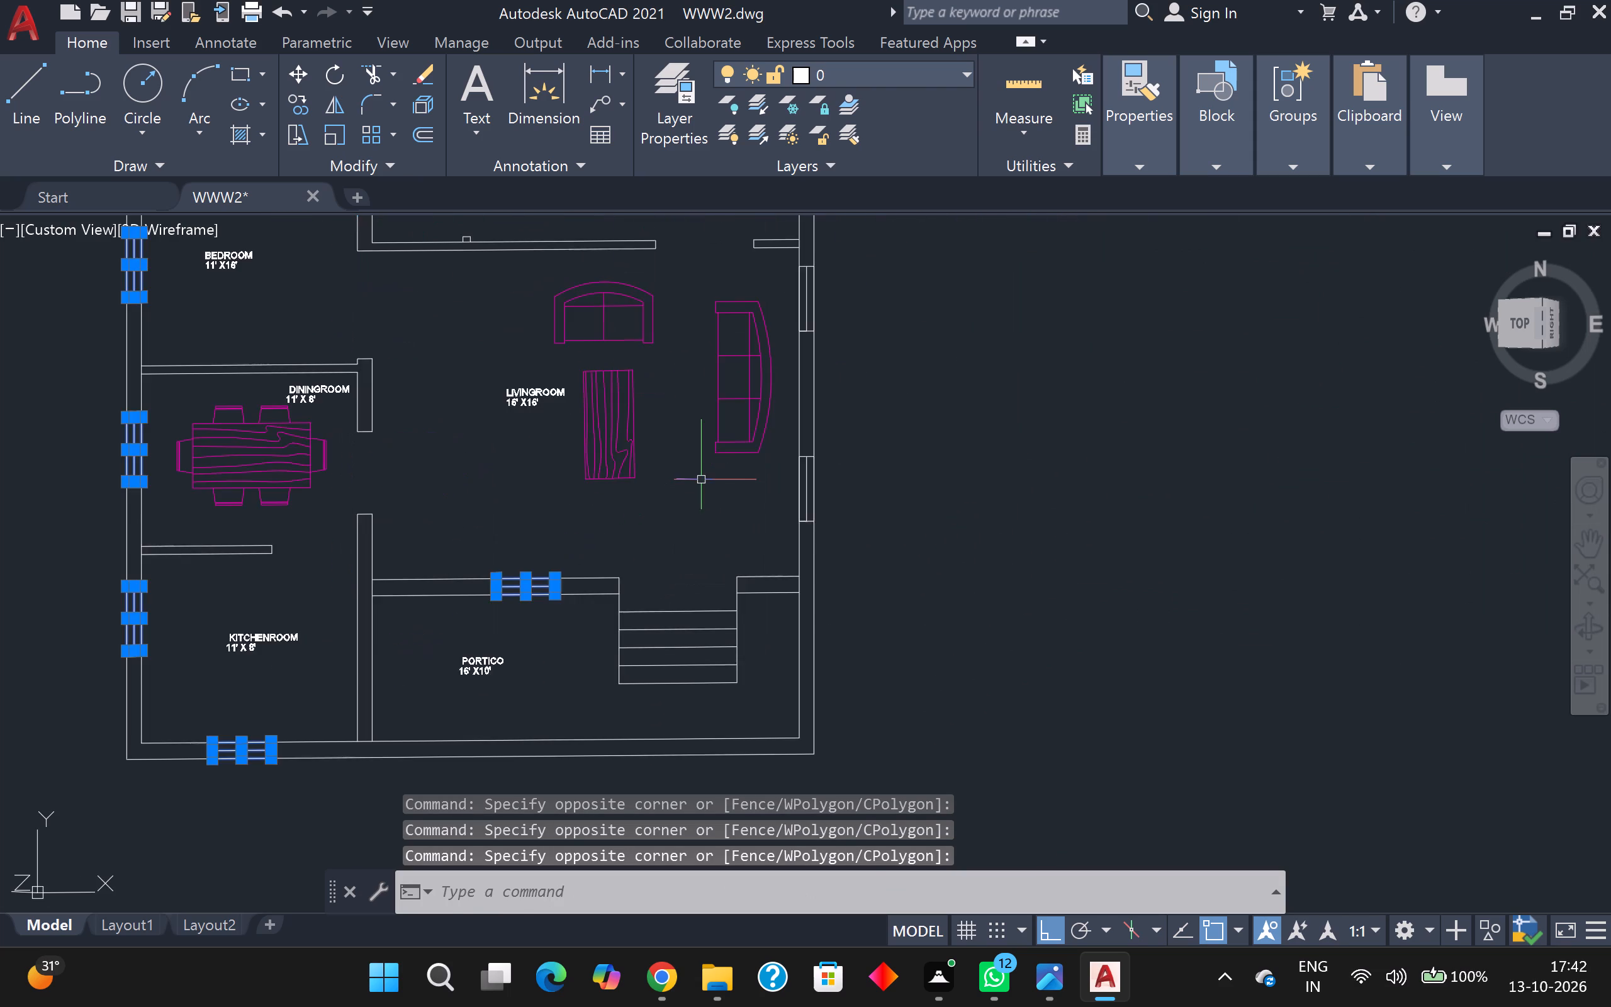
pyautogui.scroll(1, 710, 476)
pyautogui.moveTo(710, 476); pyautogui.dragTo(575, 512, button='middle')
pyautogui.click(655, 483)
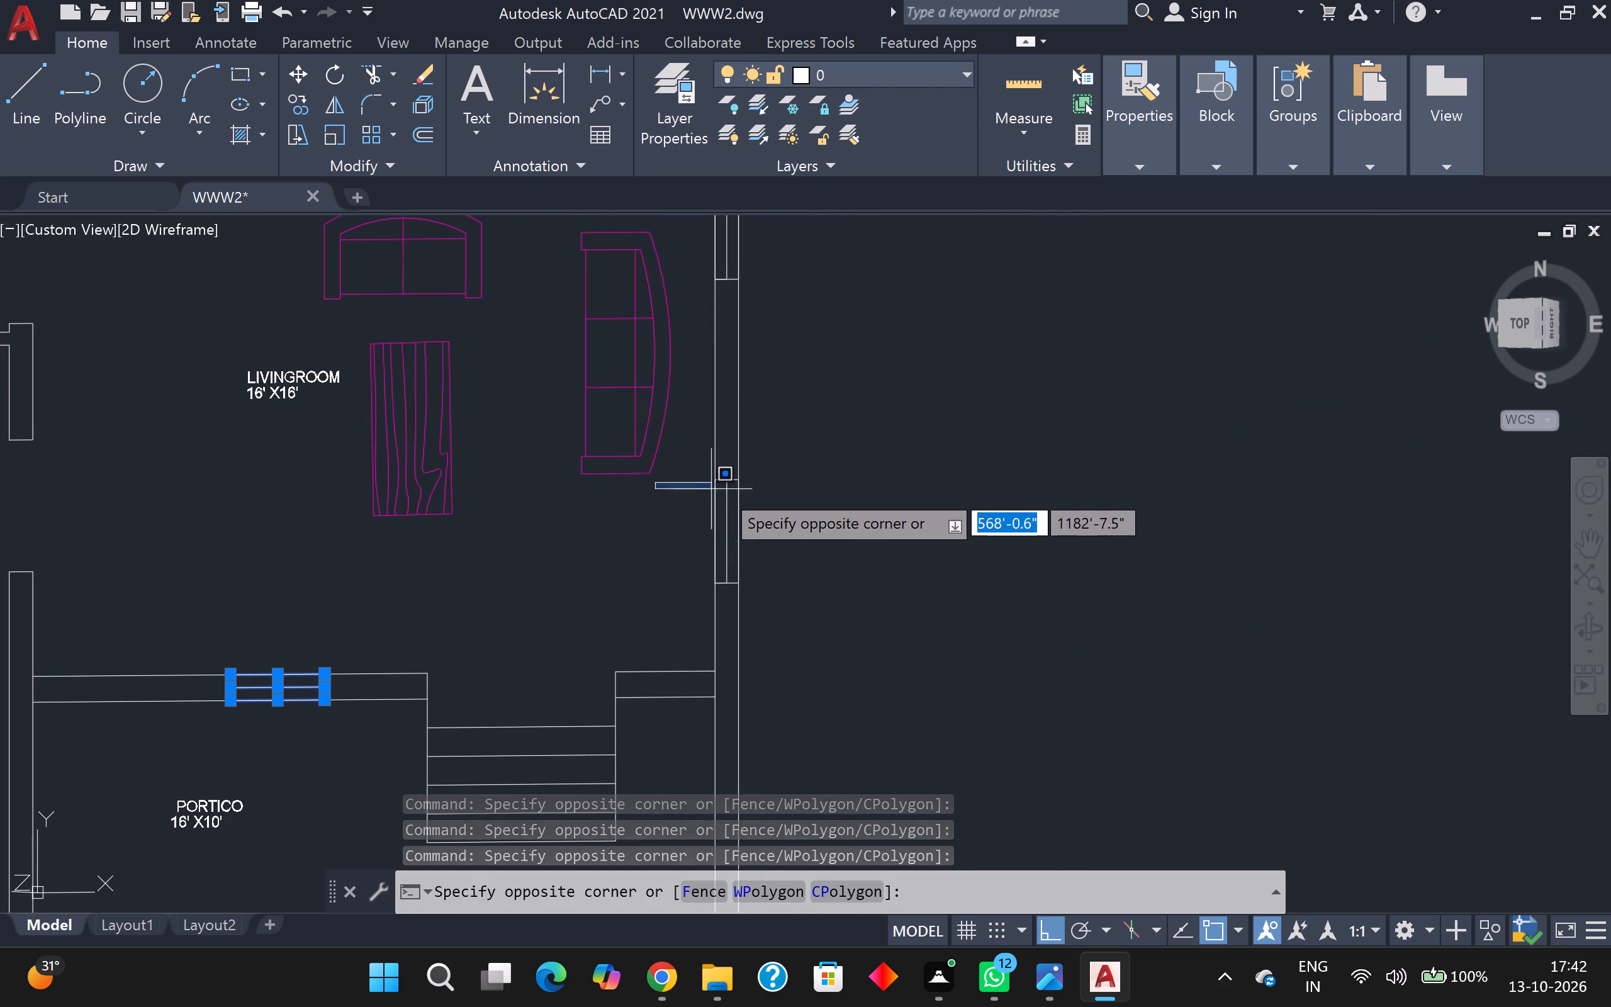
pyautogui.click(780, 584)
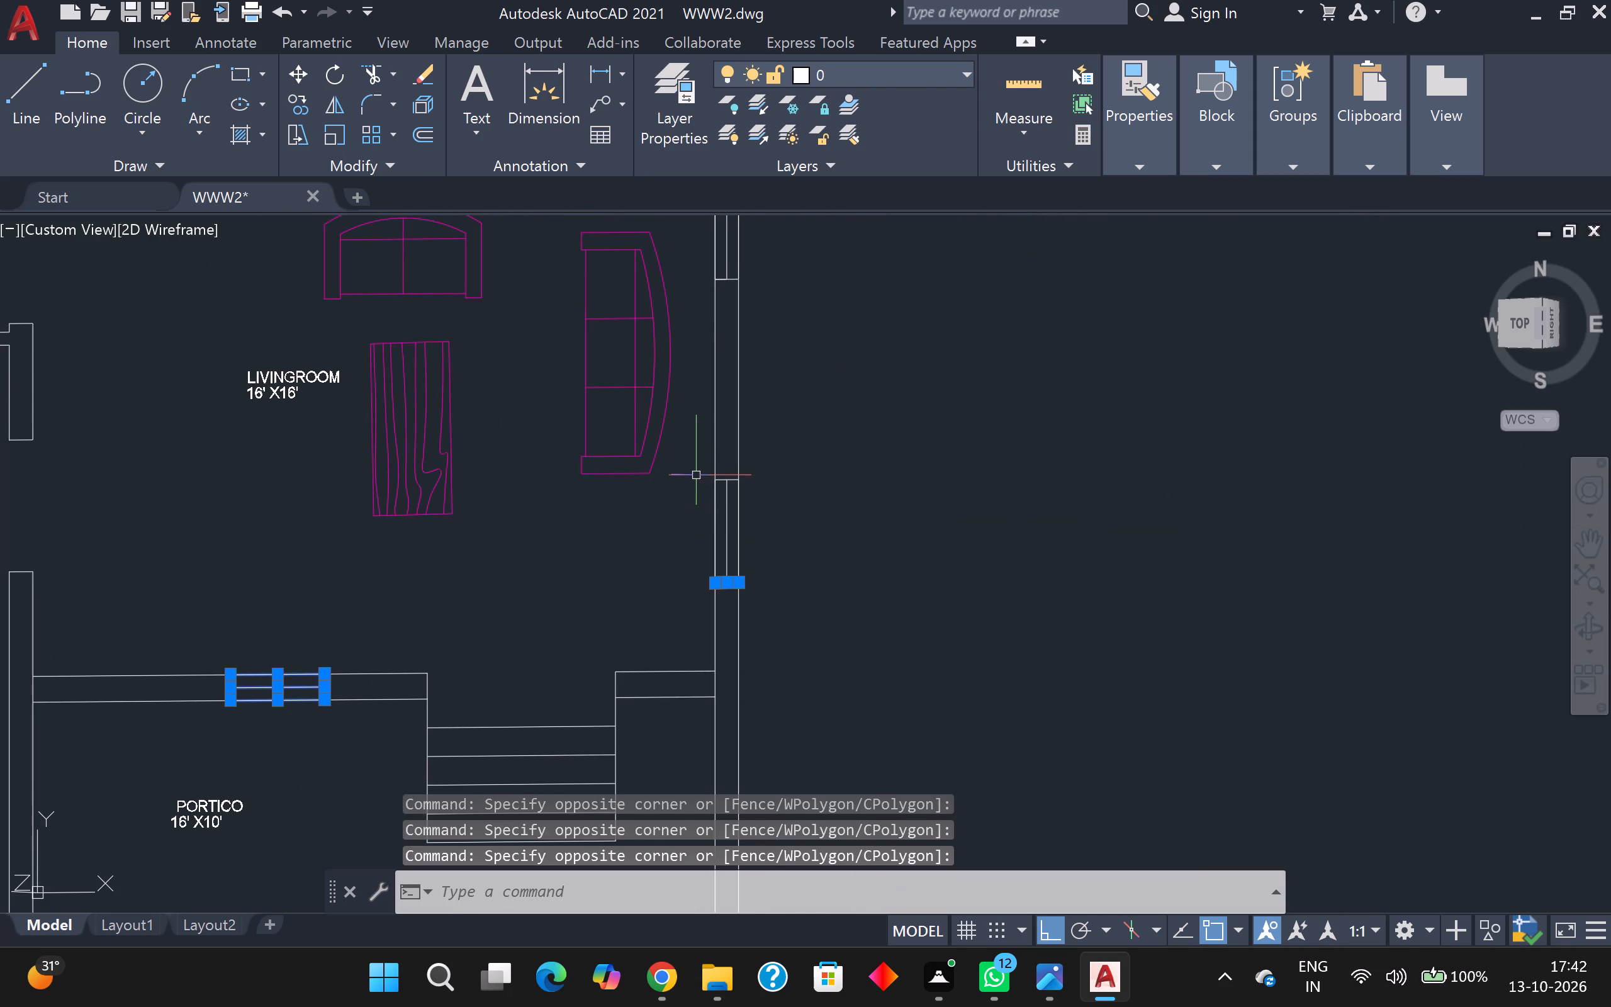
pyautogui.click(693, 454)
pyautogui.click(784, 638)
pyautogui.scroll(-2, 794, 485)
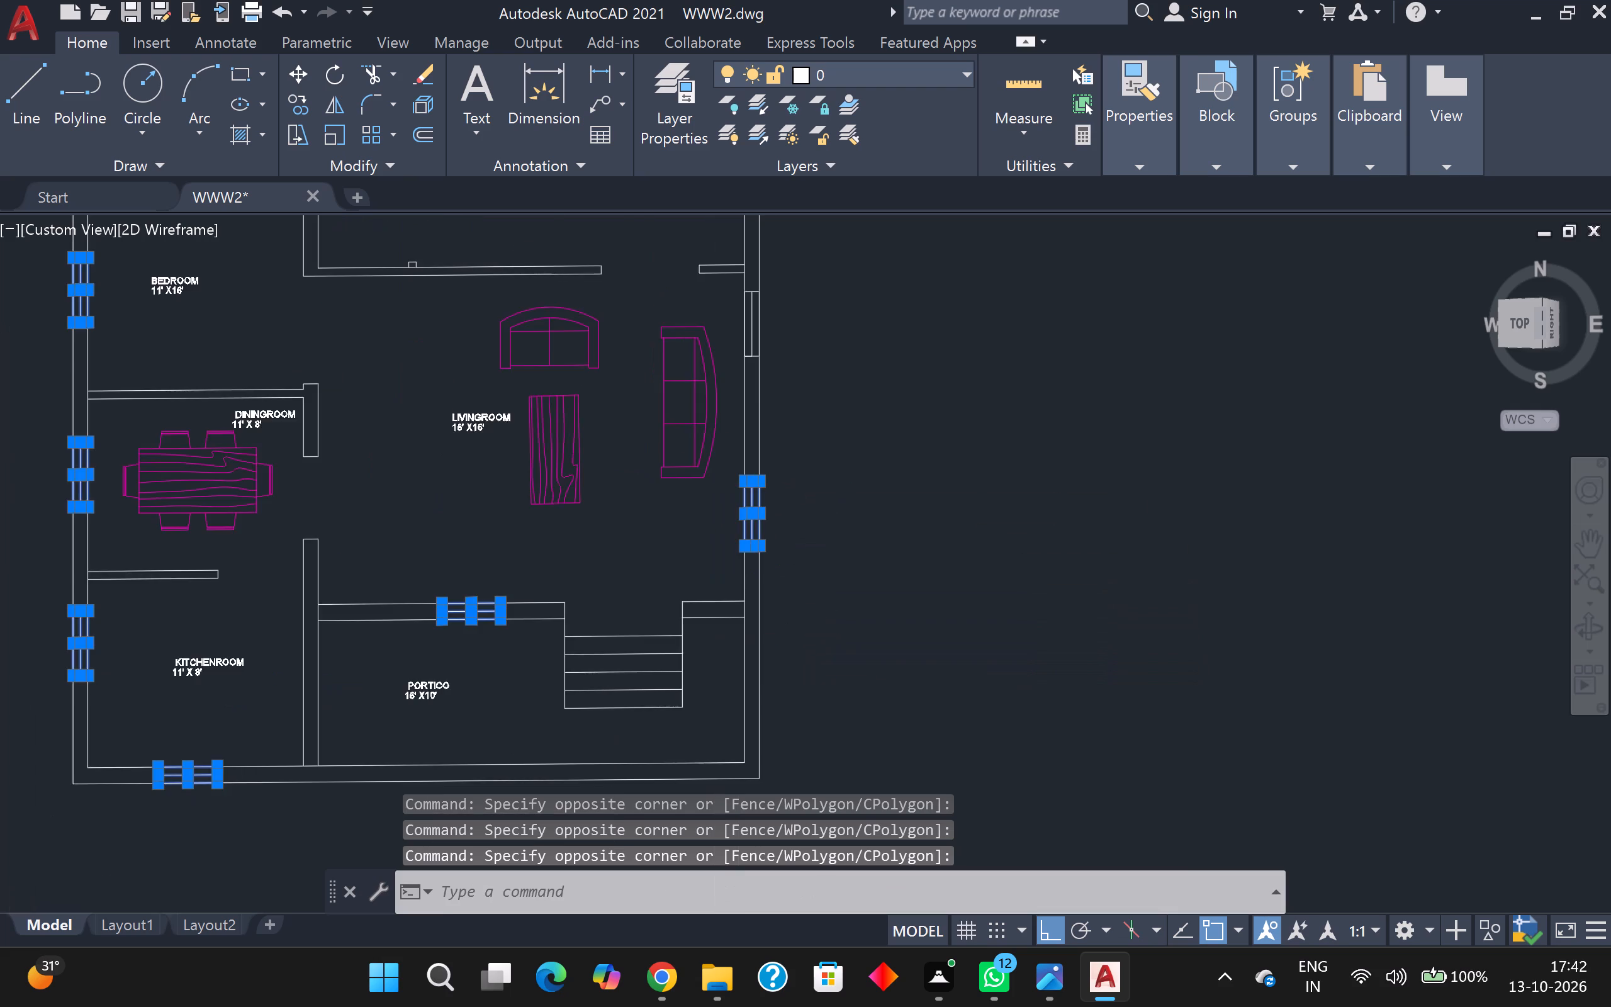
pyautogui.moveTo(794, 485); pyautogui.dragTo(806, 669, button='middle')
pyautogui.scroll(2, 772, 592)
pyautogui.click(763, 469)
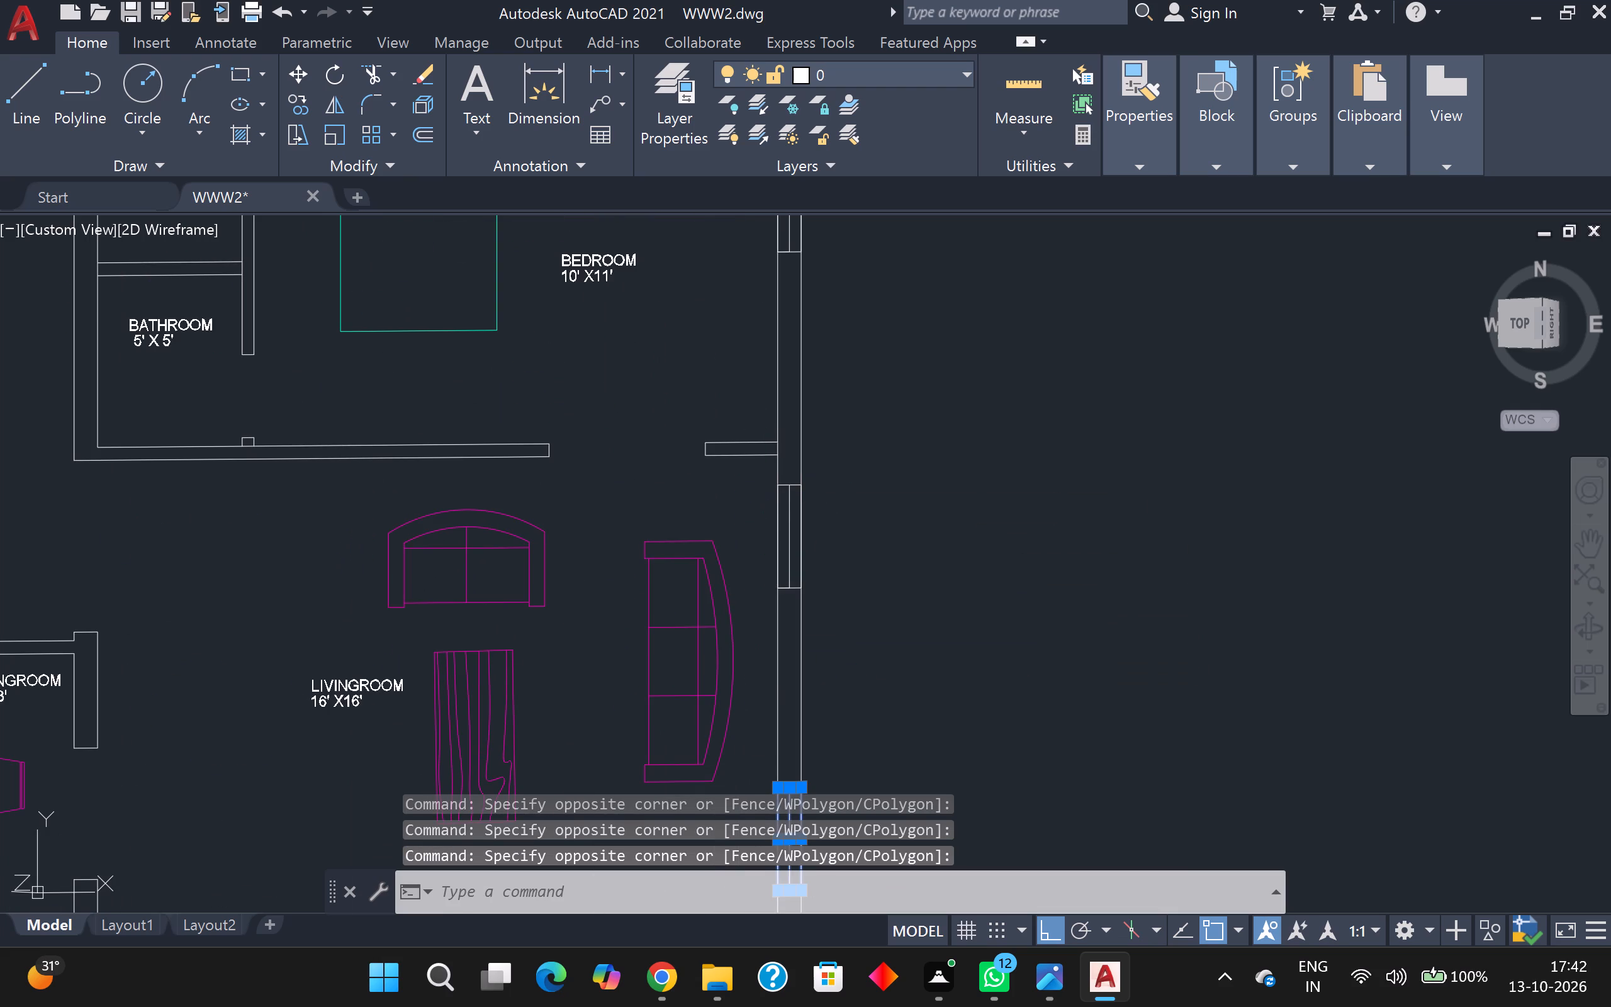
pyautogui.click(836, 647)
# Add the 10' X11' bedroom's east and north wall windows to the selection and move all selected windows to the window layer.
pyautogui.moveTo(880, 458); pyautogui.dragTo(869, 826, button='middle')
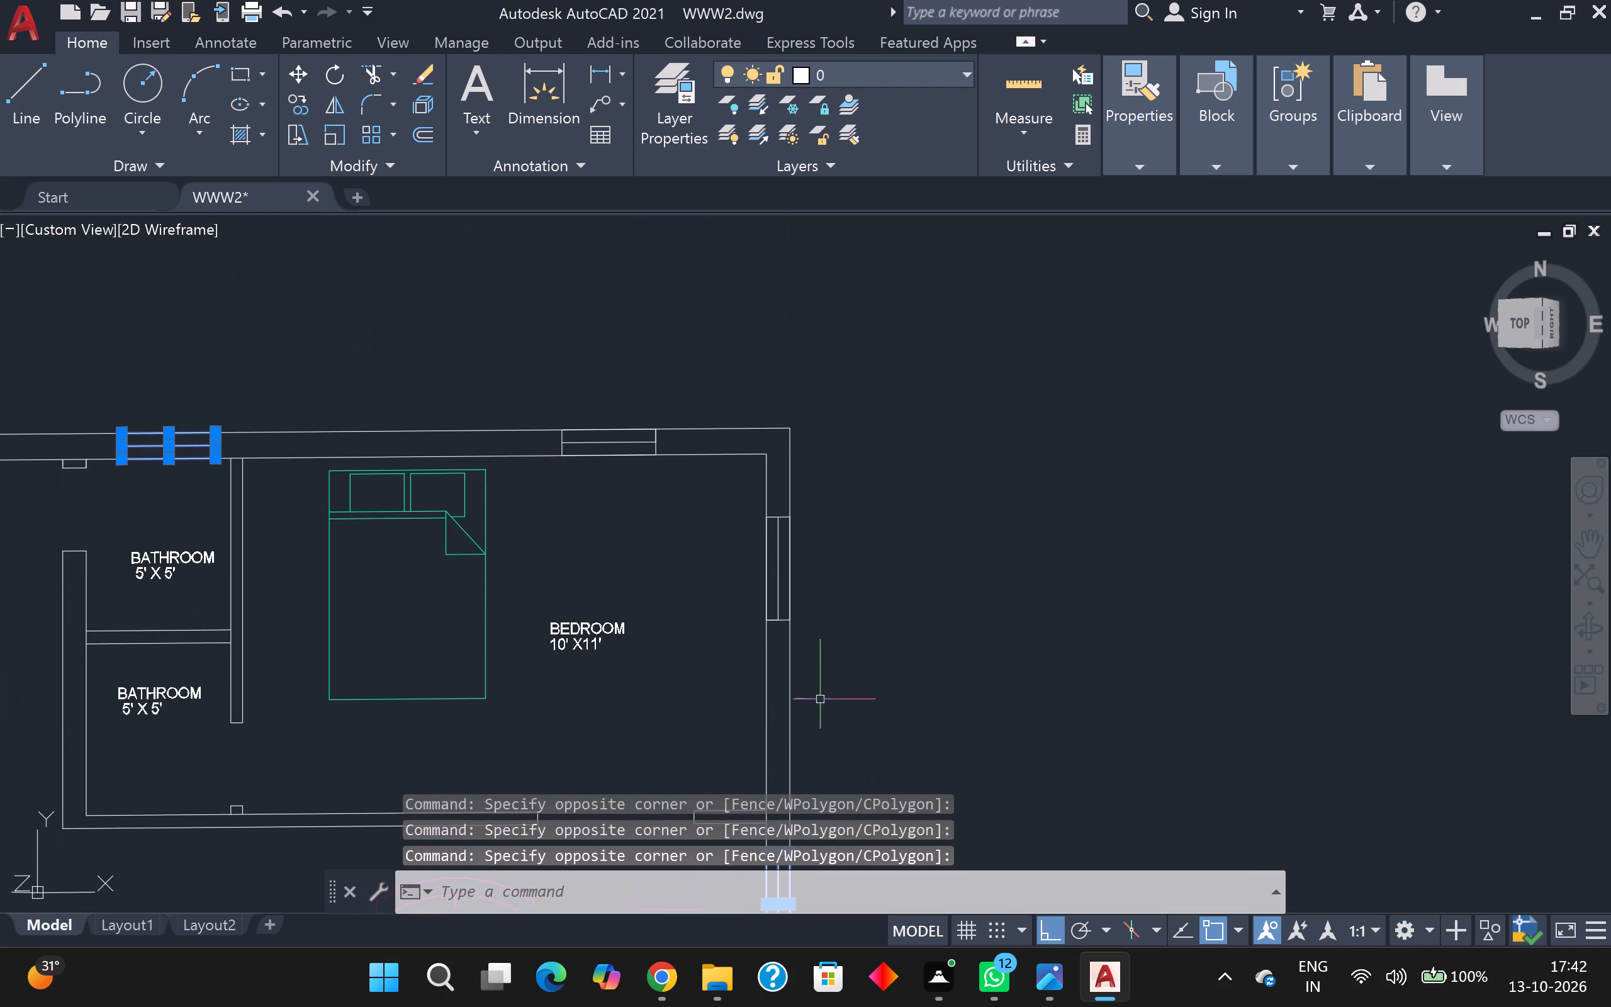
pyautogui.moveTo(744, 498); pyautogui.dragTo(751, 498)
pyautogui.click(853, 682)
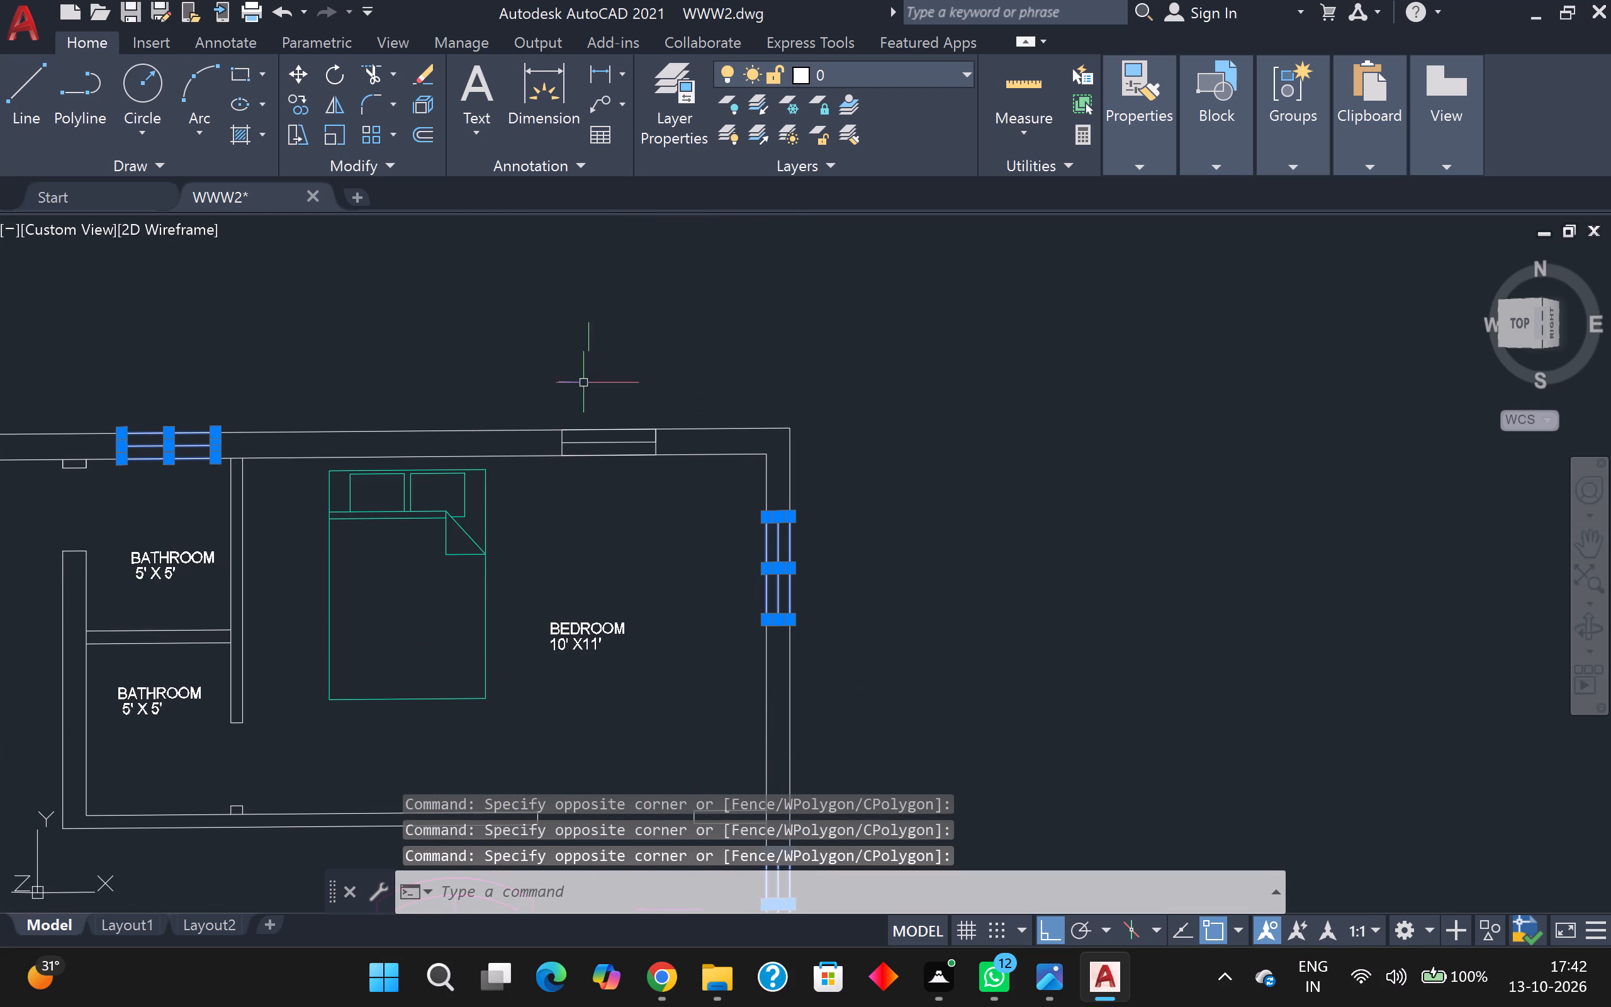
pyautogui.click(548, 384)
pyautogui.click(692, 505)
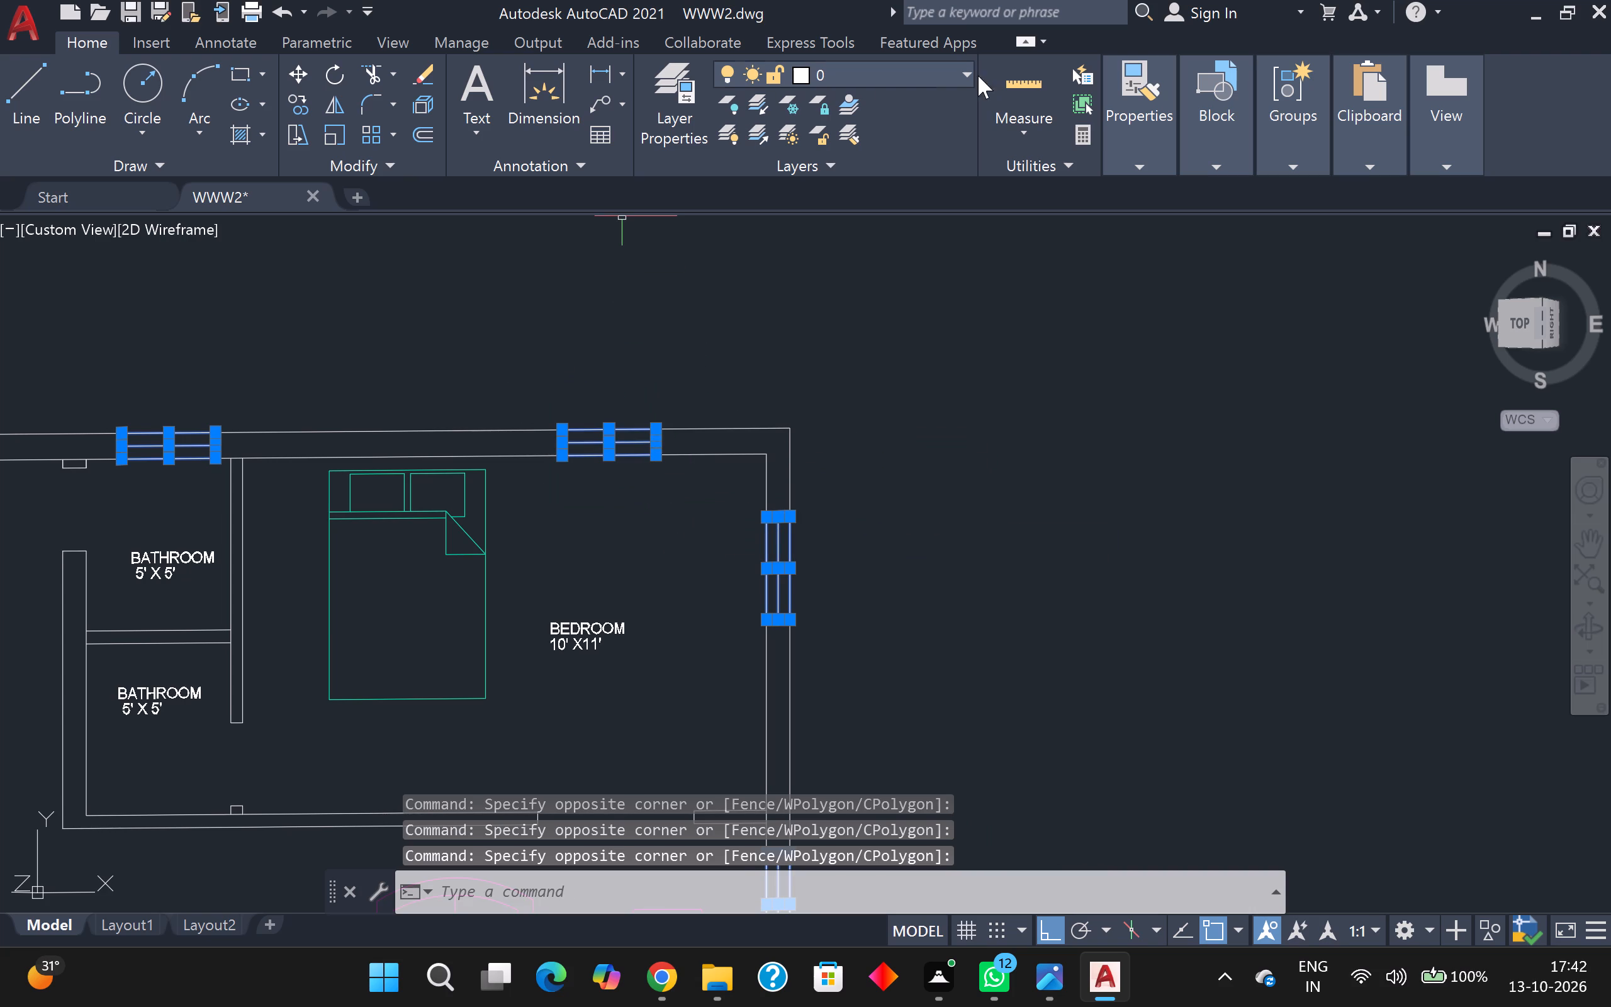
pyautogui.click(952, 70)
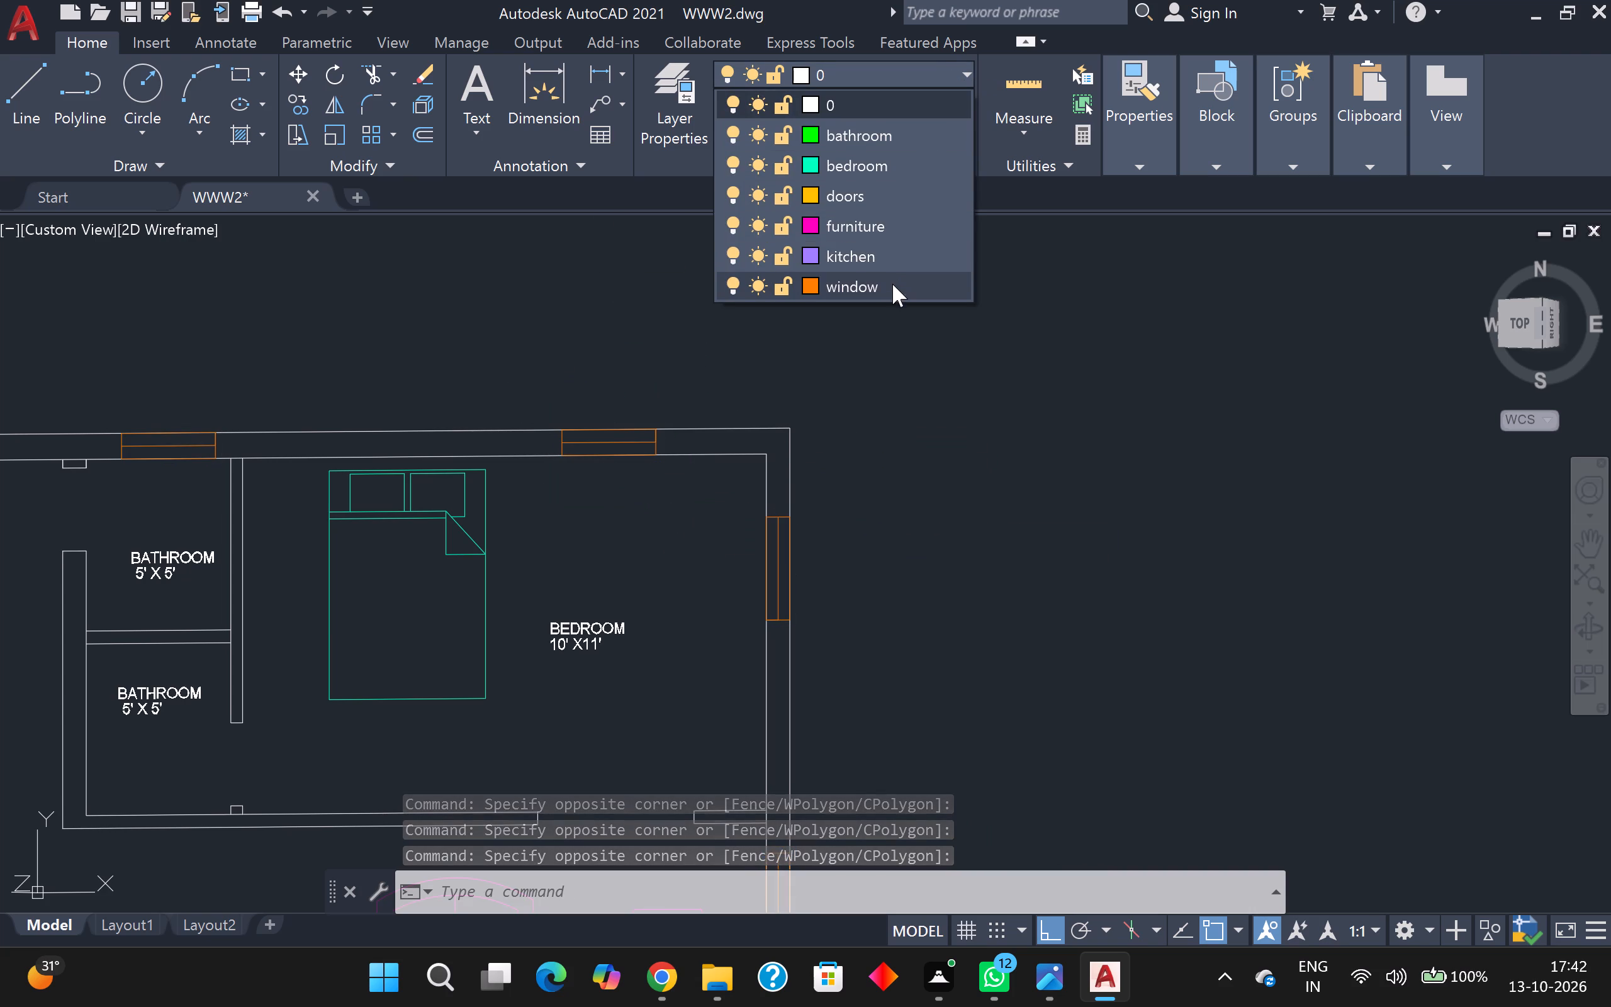
pyautogui.click(892, 284)
pyautogui.click(955, 375)
pyautogui.press('Escape')
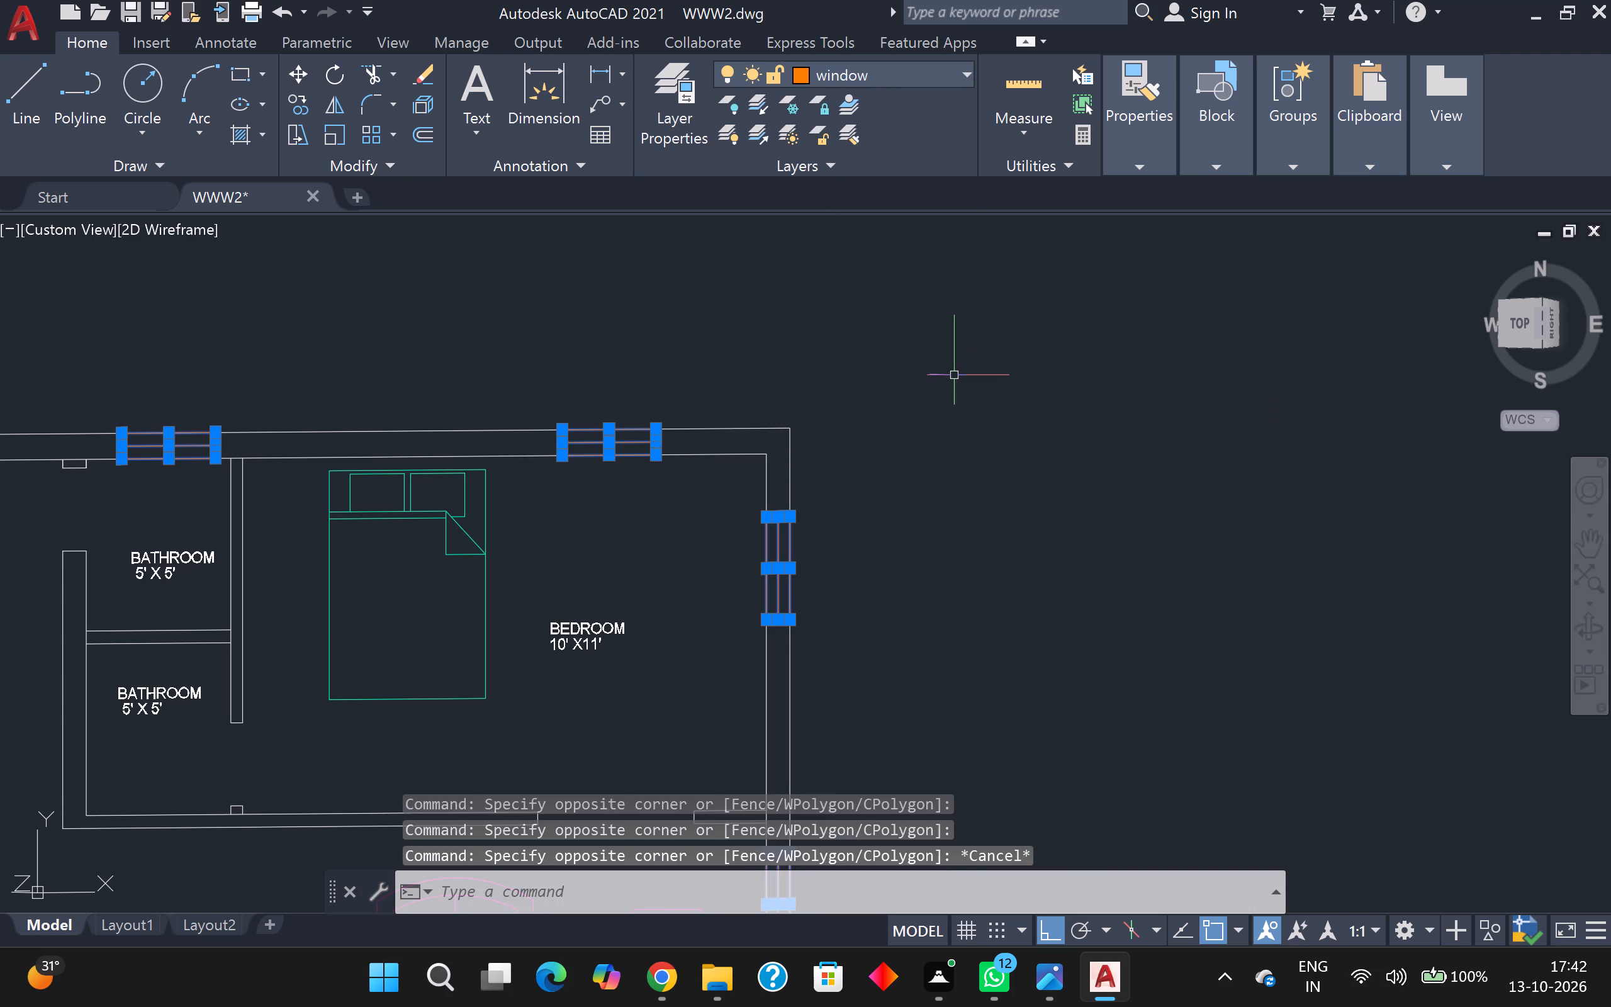
pyautogui.scroll(-2, 951, 375)
pyautogui.press('Escape')
pyautogui.scroll(-1, 950, 390)
pyautogui.moveTo(950, 390); pyautogui.dragTo(970, 351, button='middle')
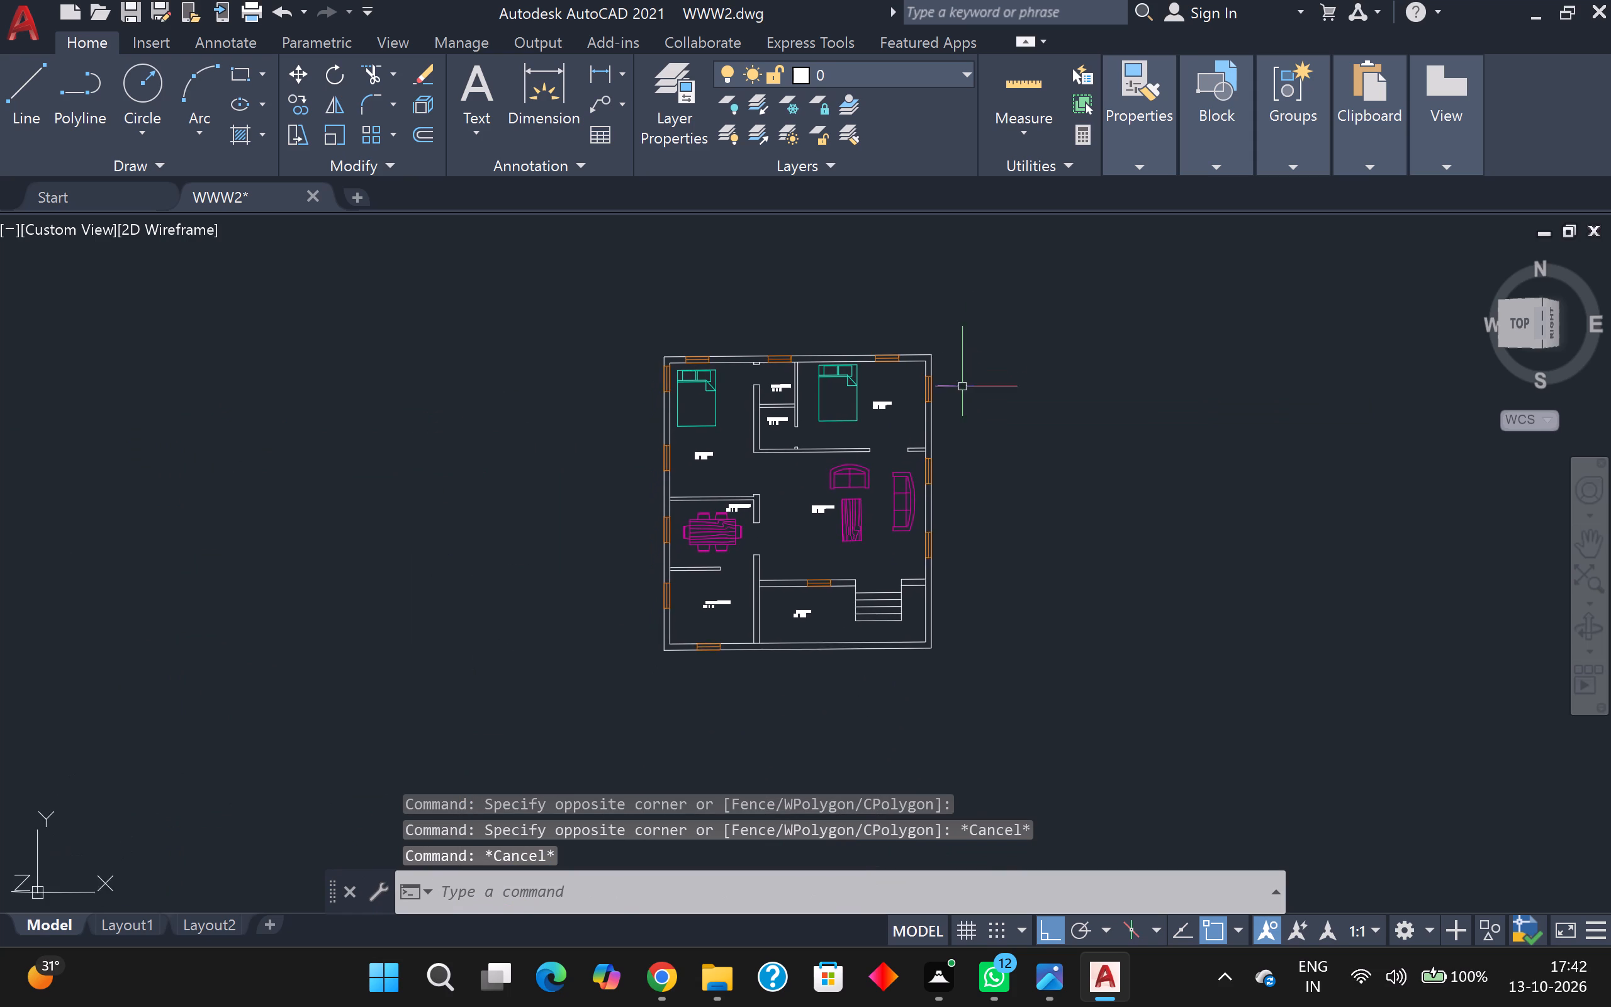
# Trim the wall lines crossing both ends of the partition between the two 5' X 5' bathrooms.
pyautogui.scroll(2, 962, 389)
pyautogui.moveTo(753, 448); pyautogui.dragTo(865, 397, button='middle')
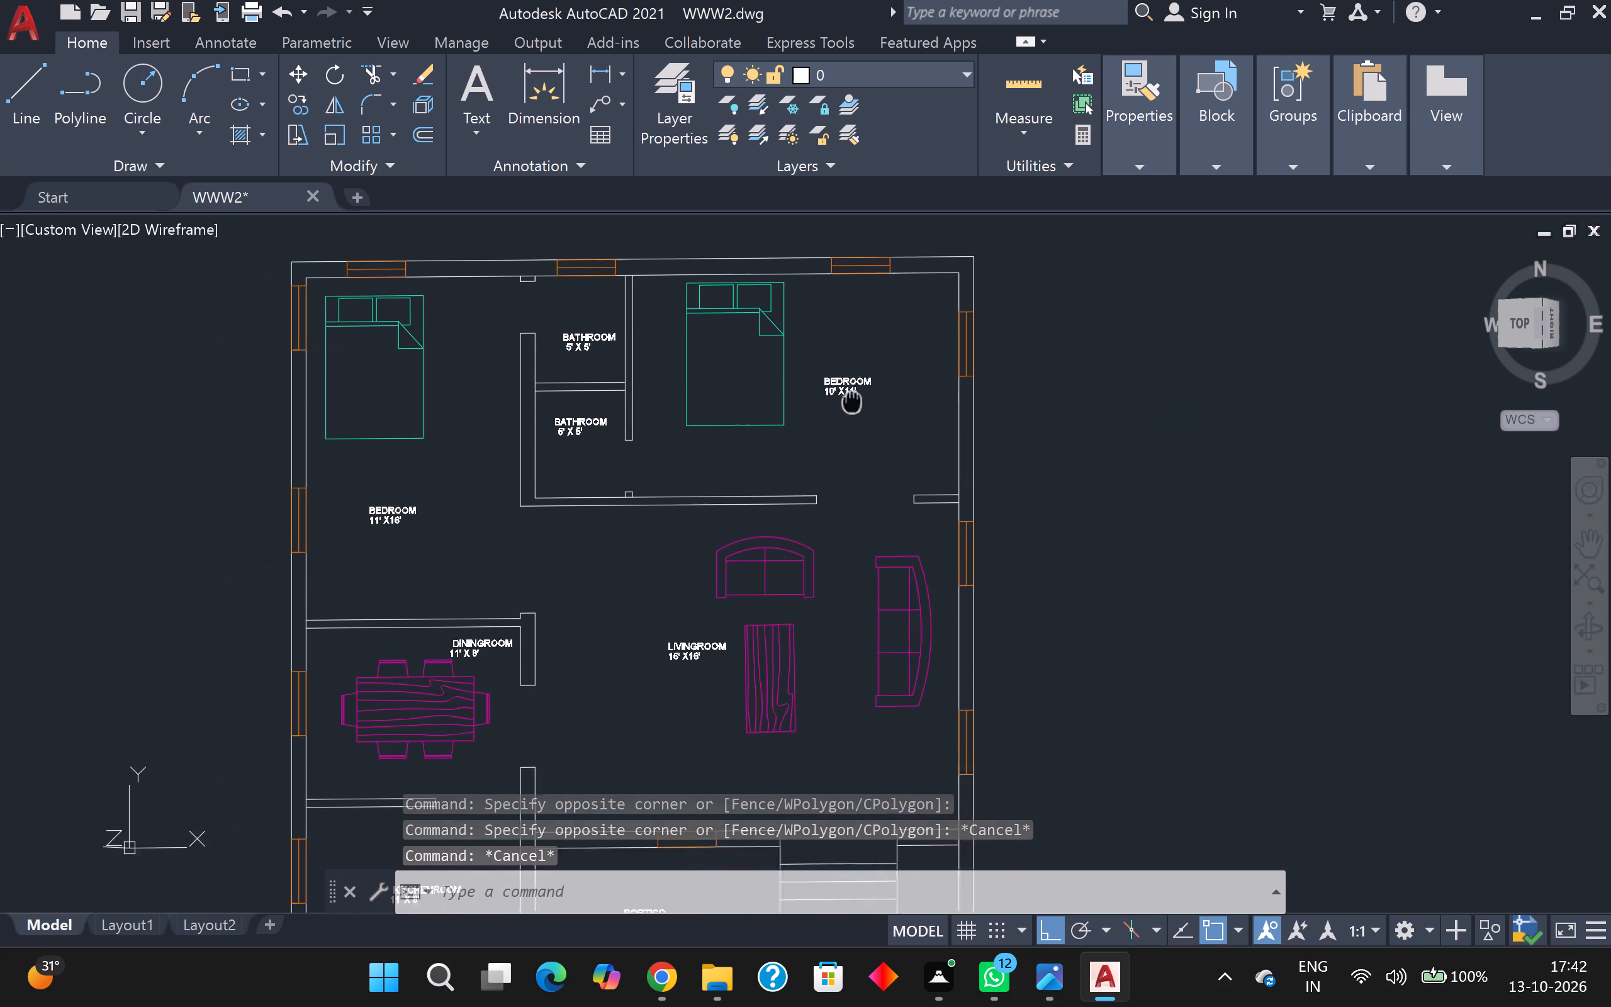
pyautogui.moveTo(865, 397); pyautogui.dragTo(896, 390, button='middle')
pyautogui.scroll(1, 898, 390)
pyautogui.scroll(-1, 898, 393)
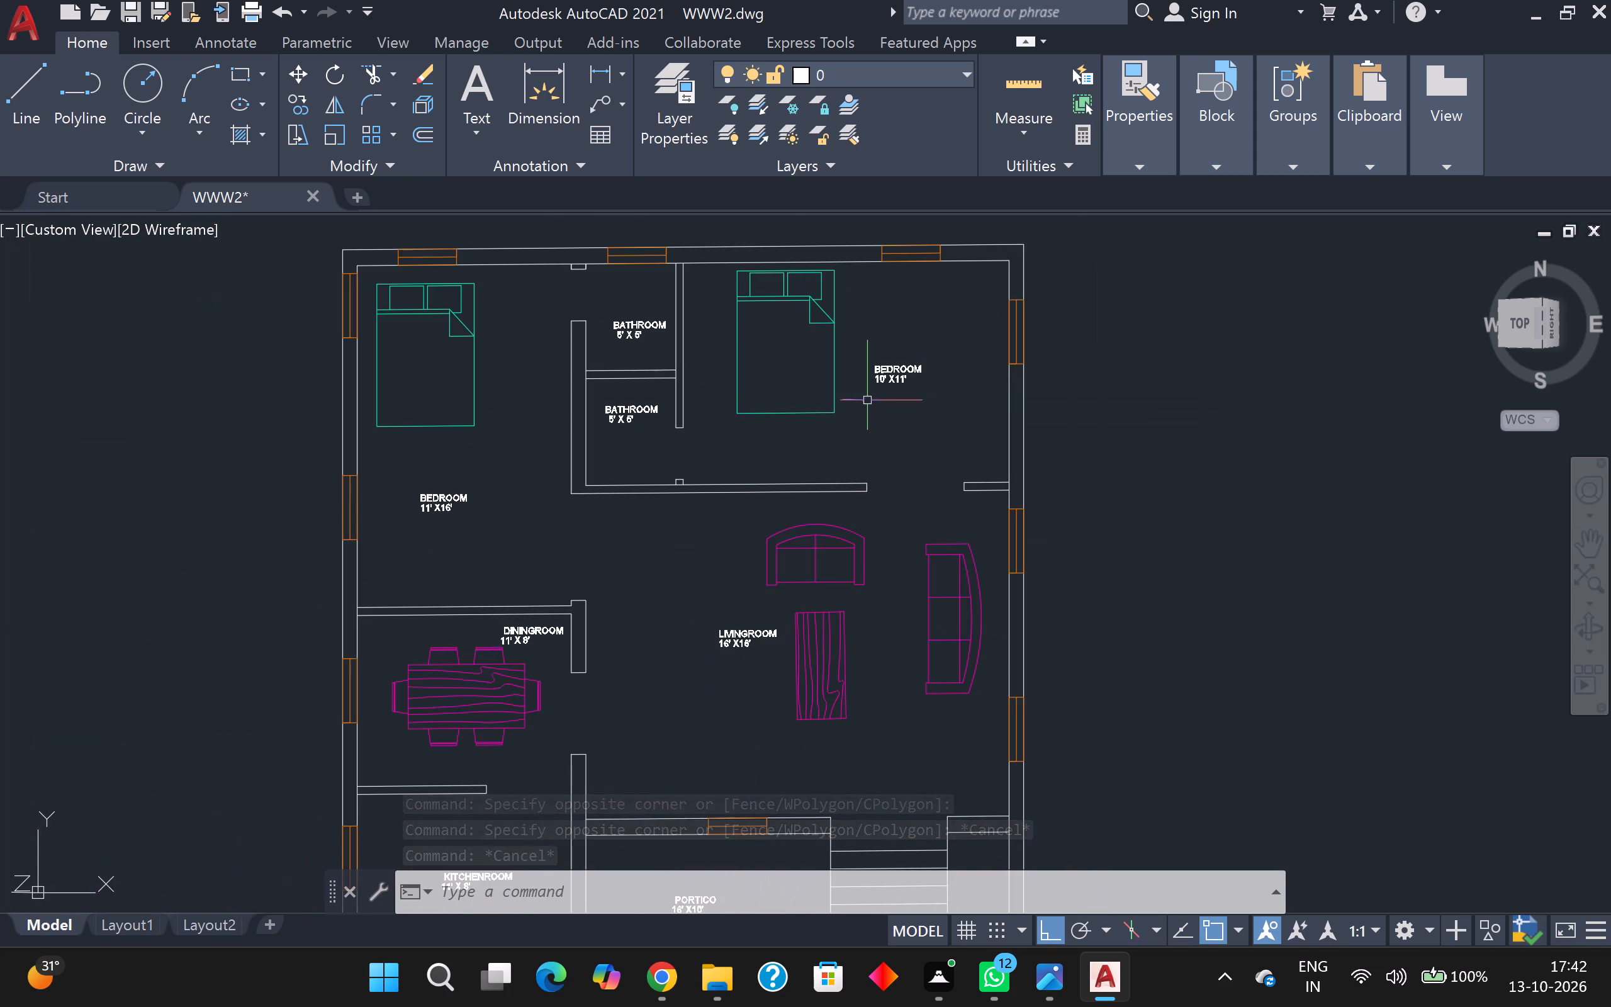
pyautogui.scroll(2, 661, 397)
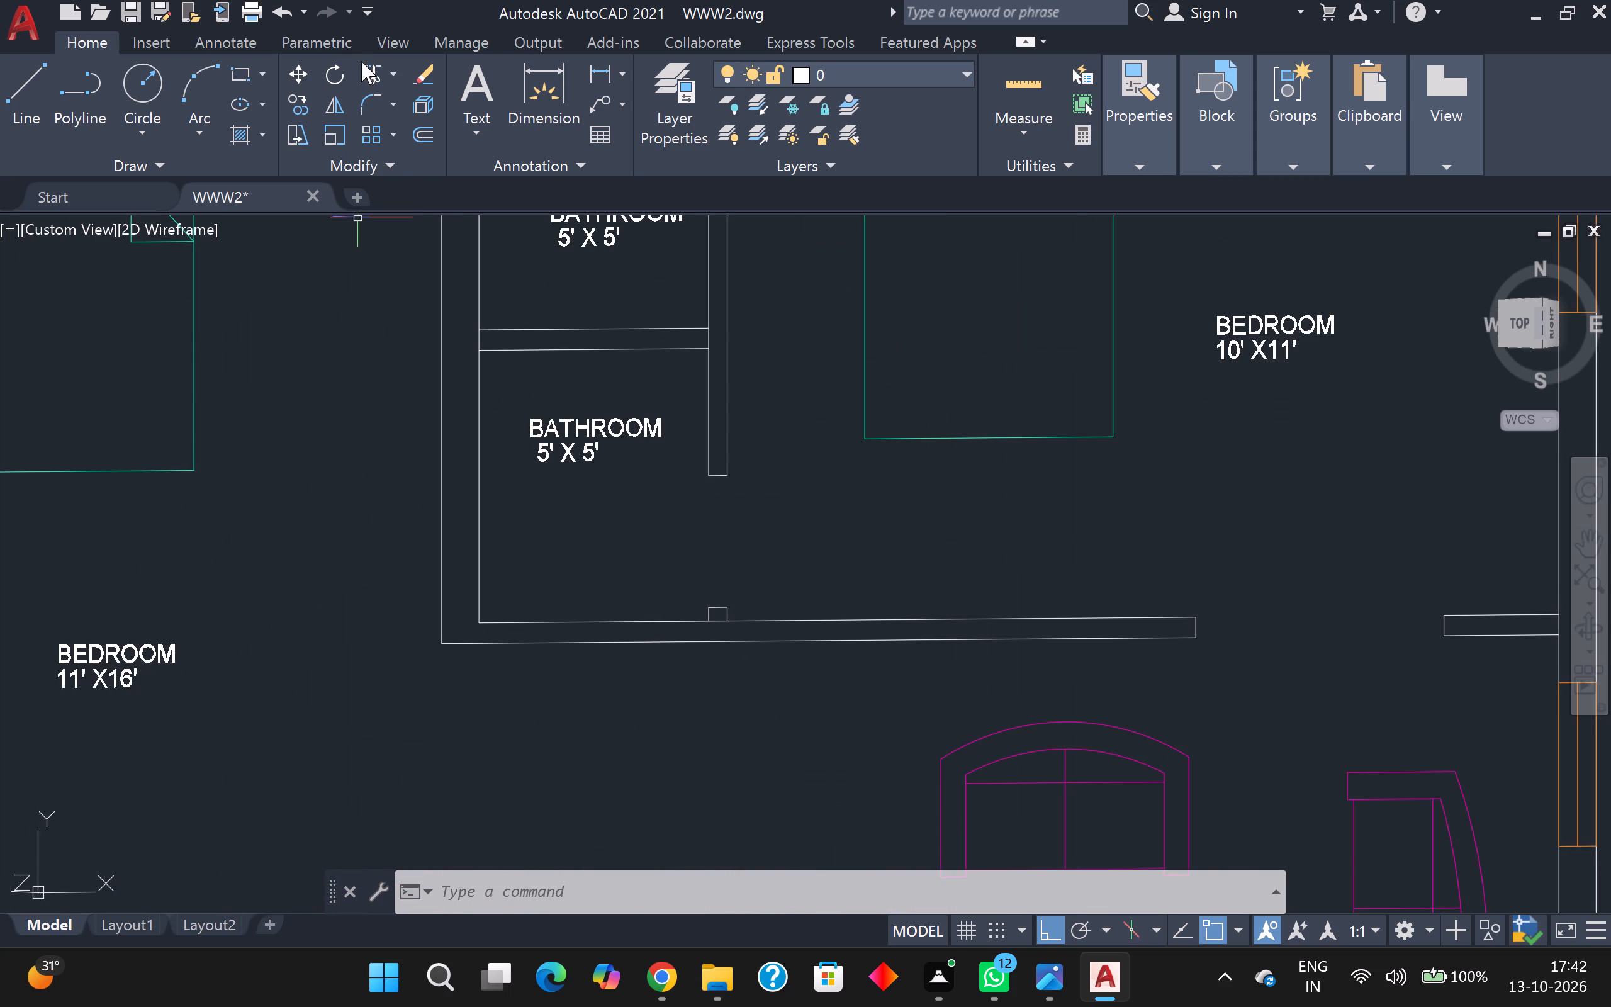
pyautogui.scroll(-2, 302, 139)
pyautogui.click(385, 70)
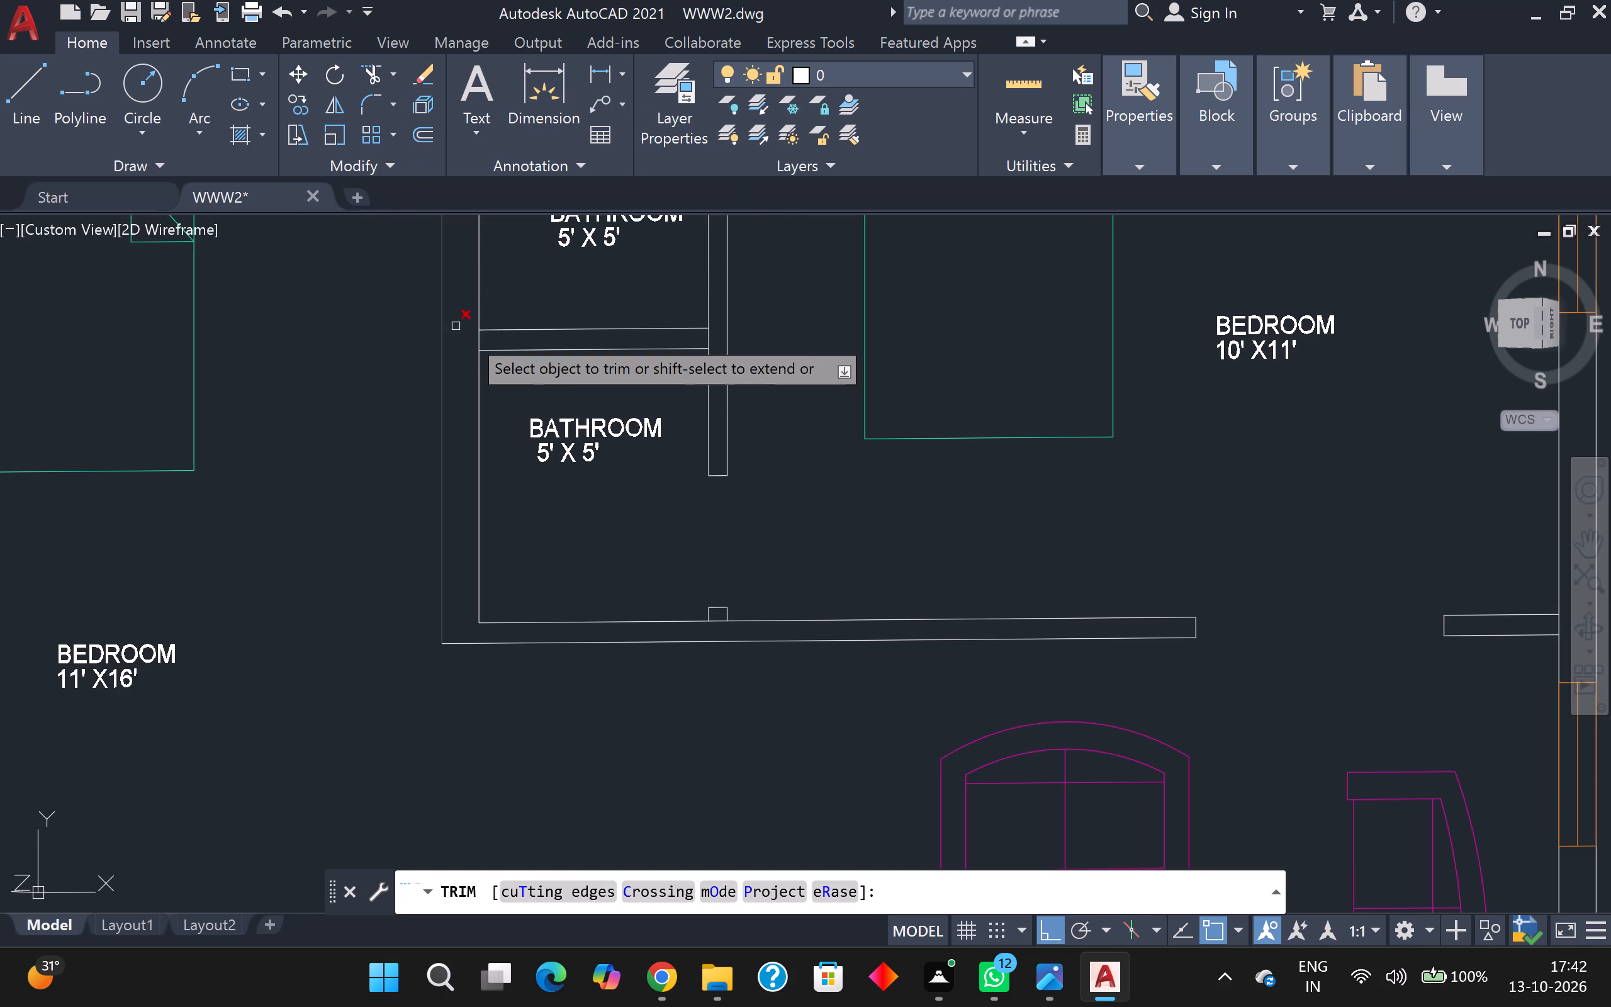
pyautogui.click(484, 344)
pyautogui.click(473, 334)
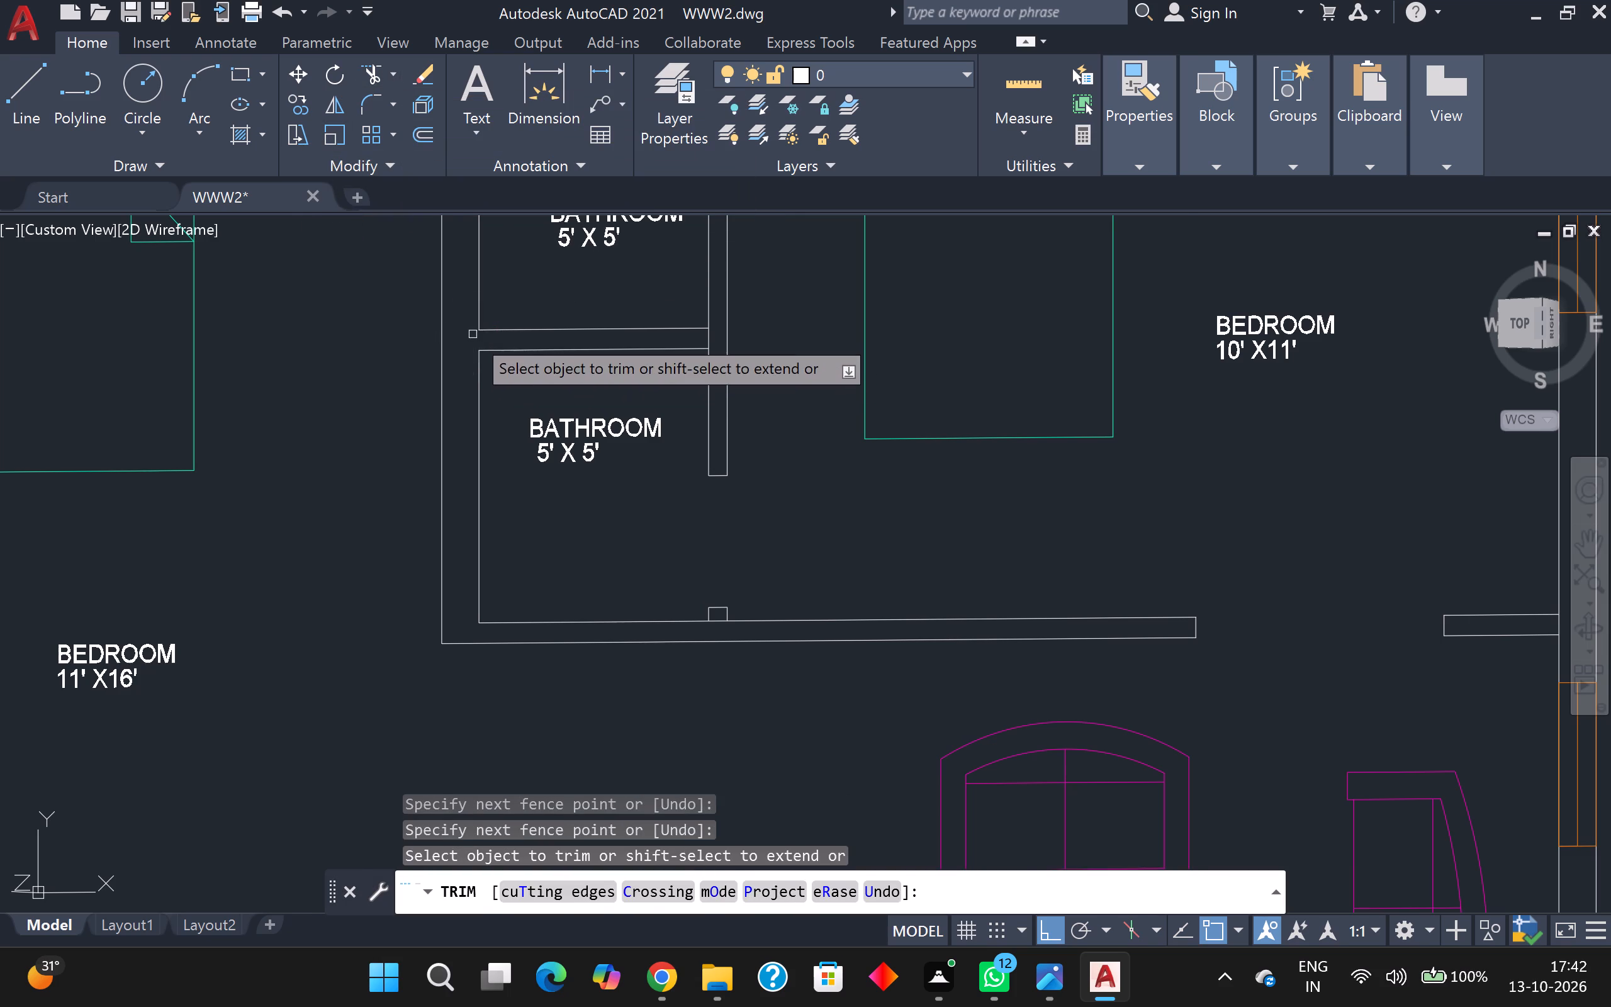
pyautogui.scroll(-1, 506, 378)
pyautogui.scroll(1, 614, 335)
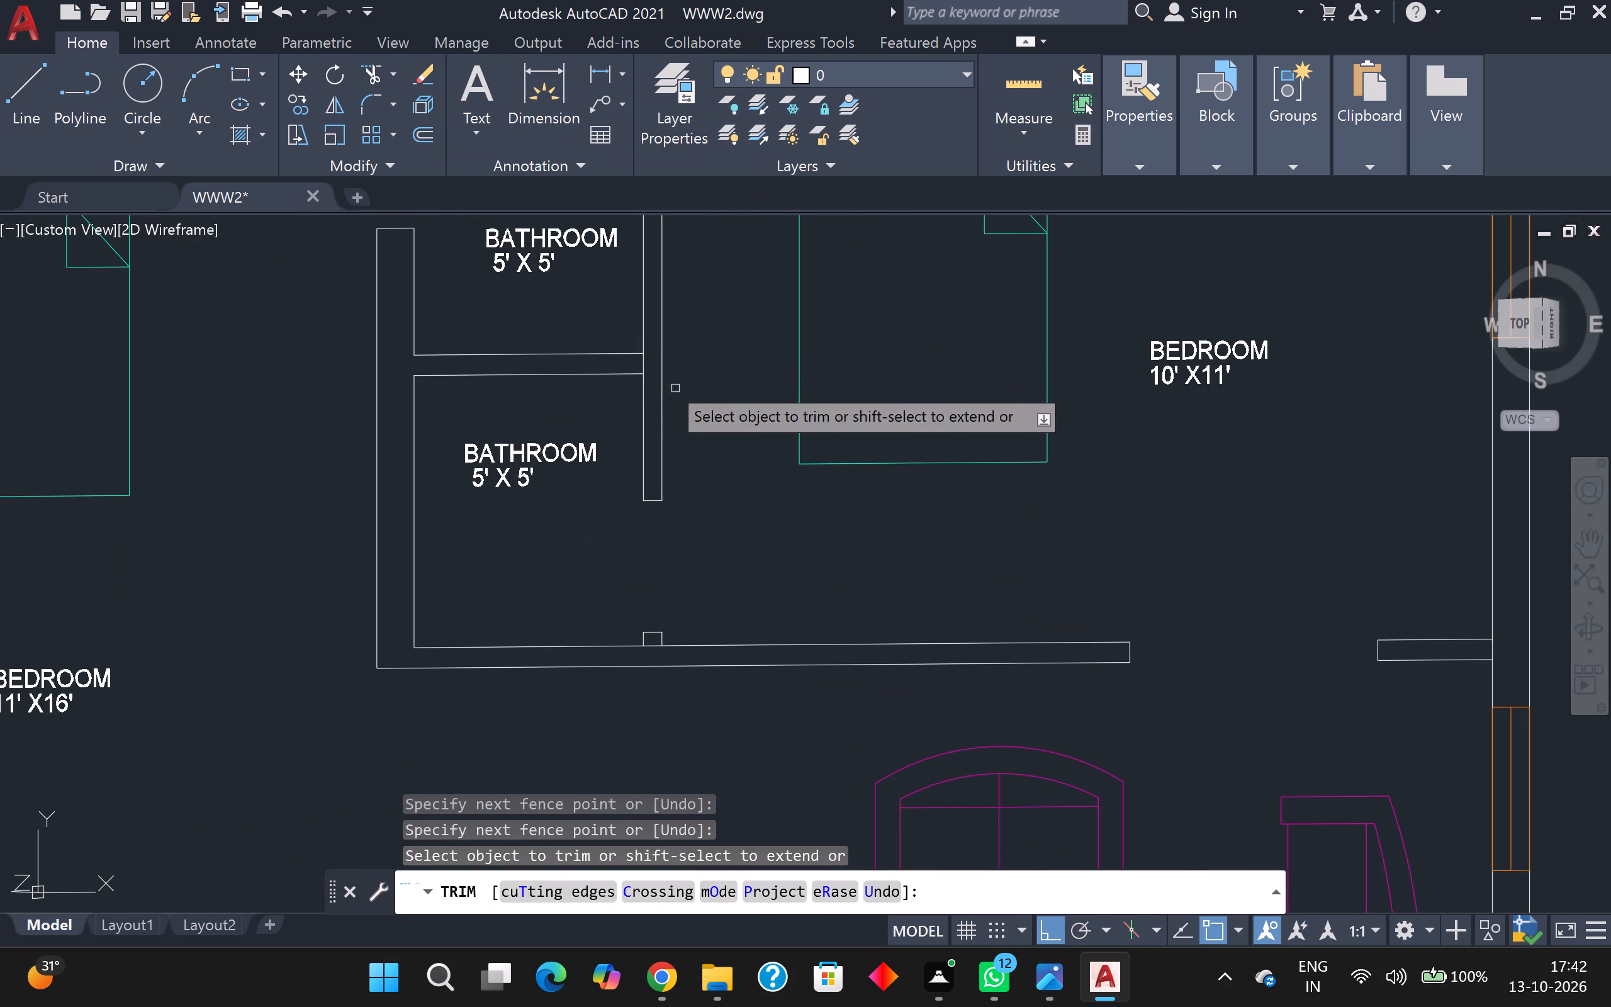
pyautogui.scroll(2, 639, 364)
pyautogui.click(639, 363)
pyautogui.click(651, 363)
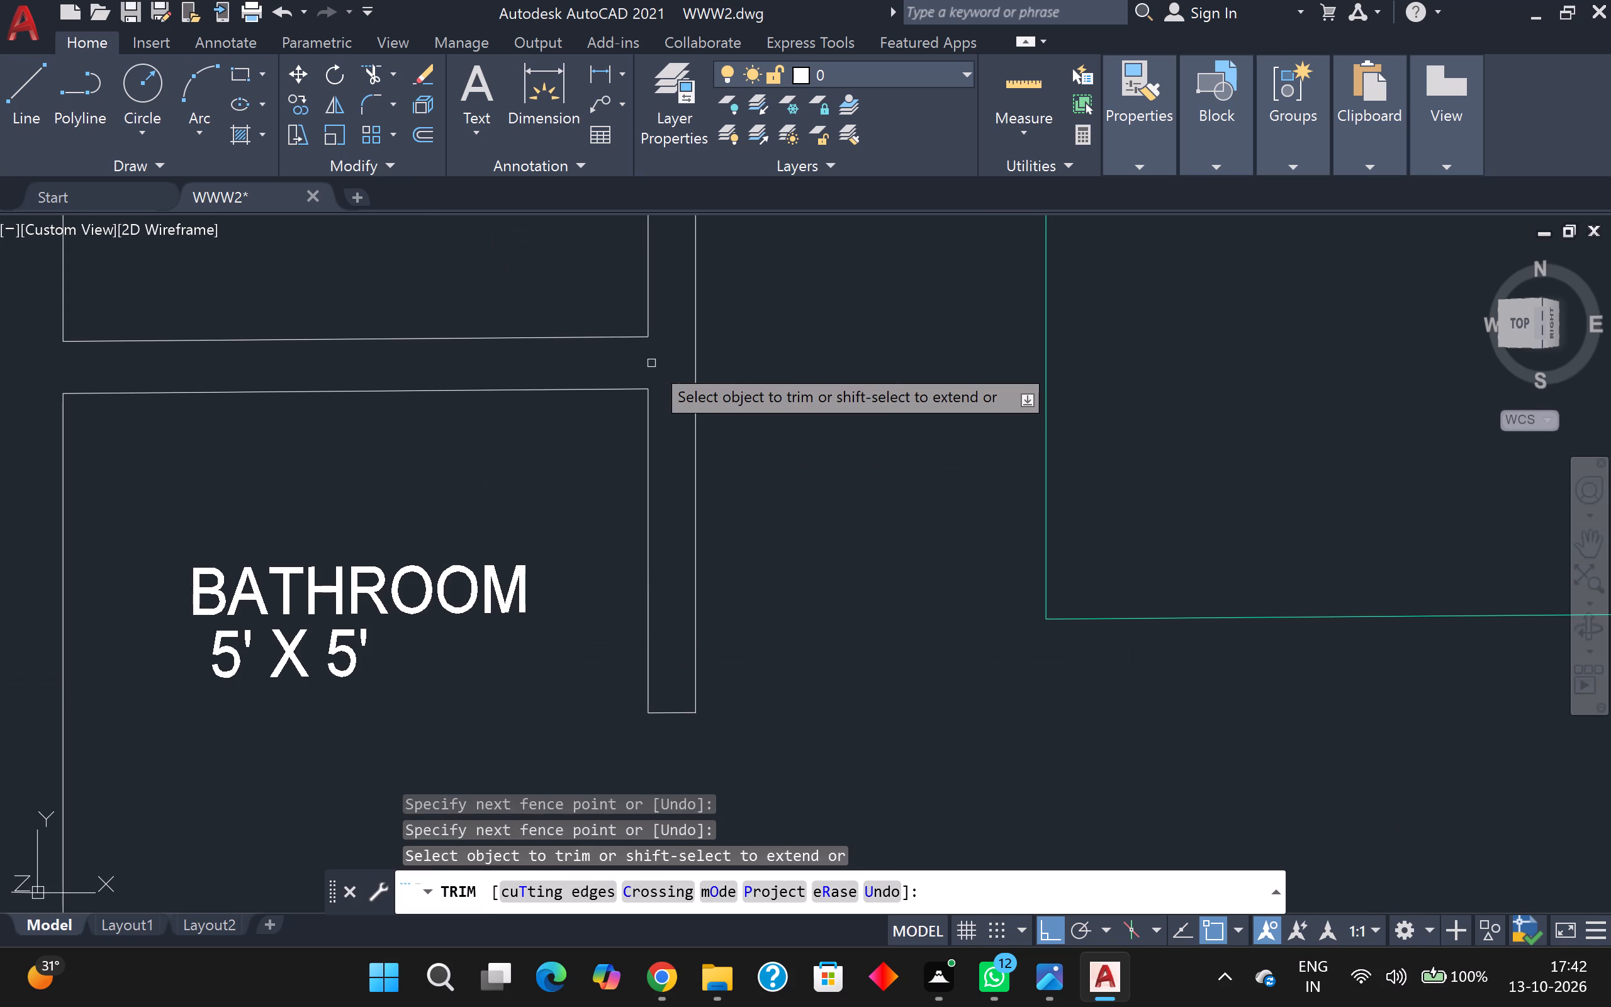
# Trim the north wall's inner line where the wall between the upper bathroom and the 10' X11' bedroom meets it.
pyautogui.scroll(-3, 651, 363)
pyautogui.moveTo(688, 315); pyautogui.dragTo(695, 549, button='middle')
pyautogui.scroll(-1, 688, 432)
pyautogui.scroll(3, 661, 431)
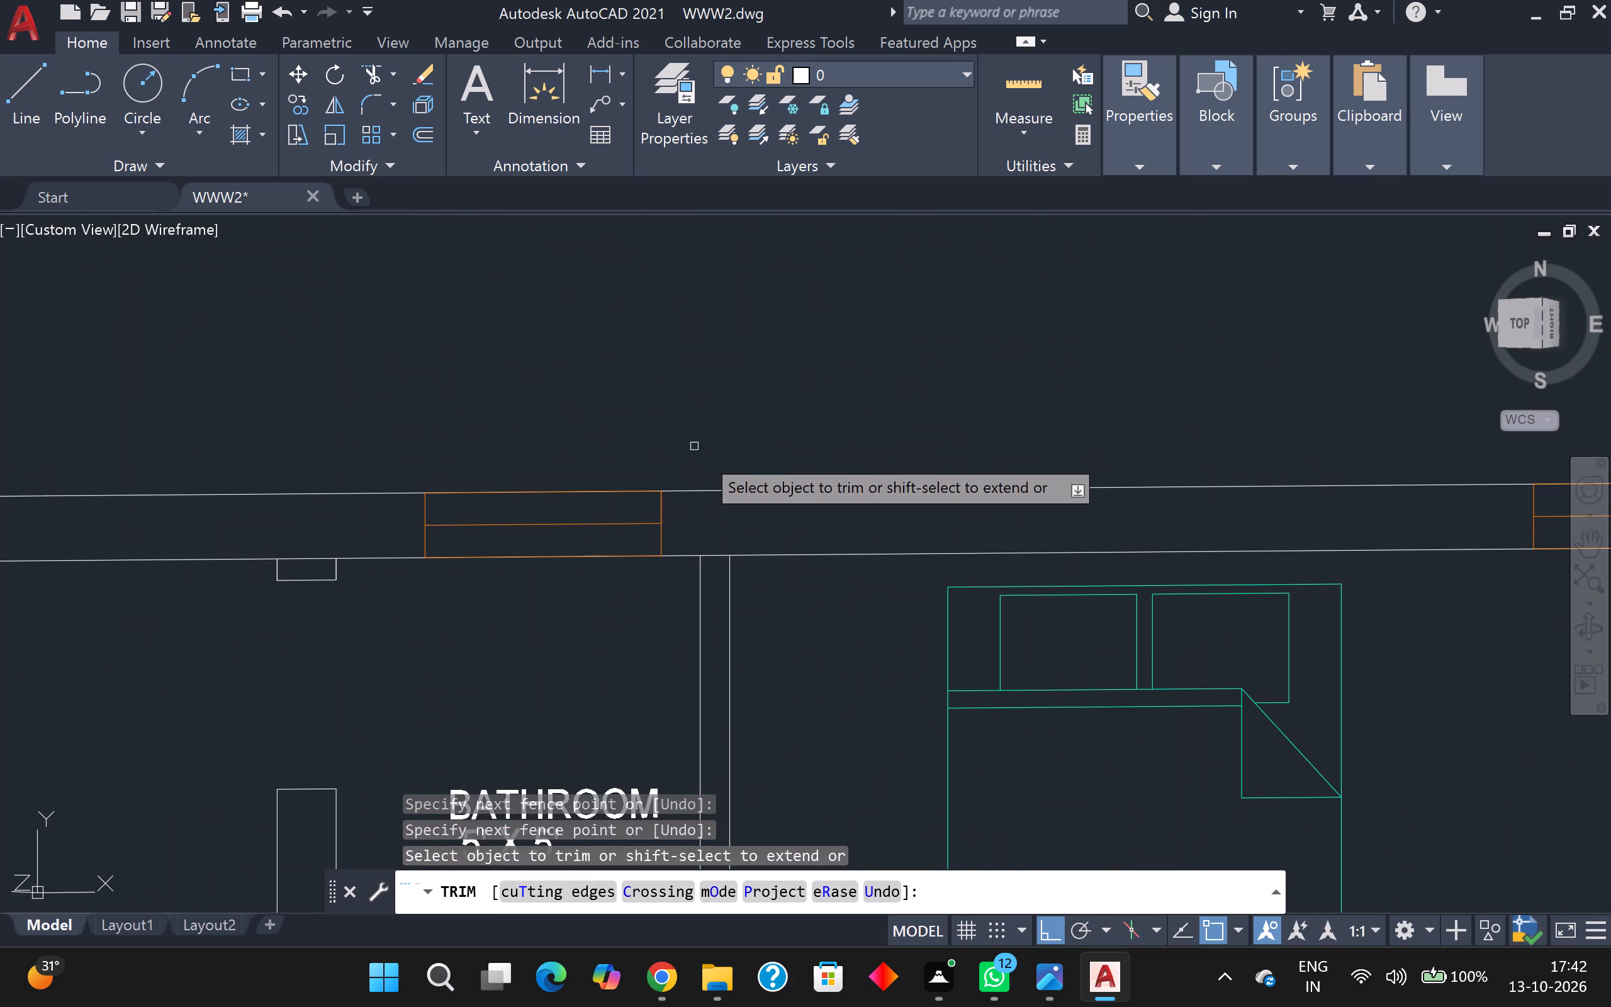
pyautogui.moveTo(711, 550); pyautogui.dragTo(711, 562)
pyautogui.click(714, 587)
pyautogui.scroll(-2, 714, 587)
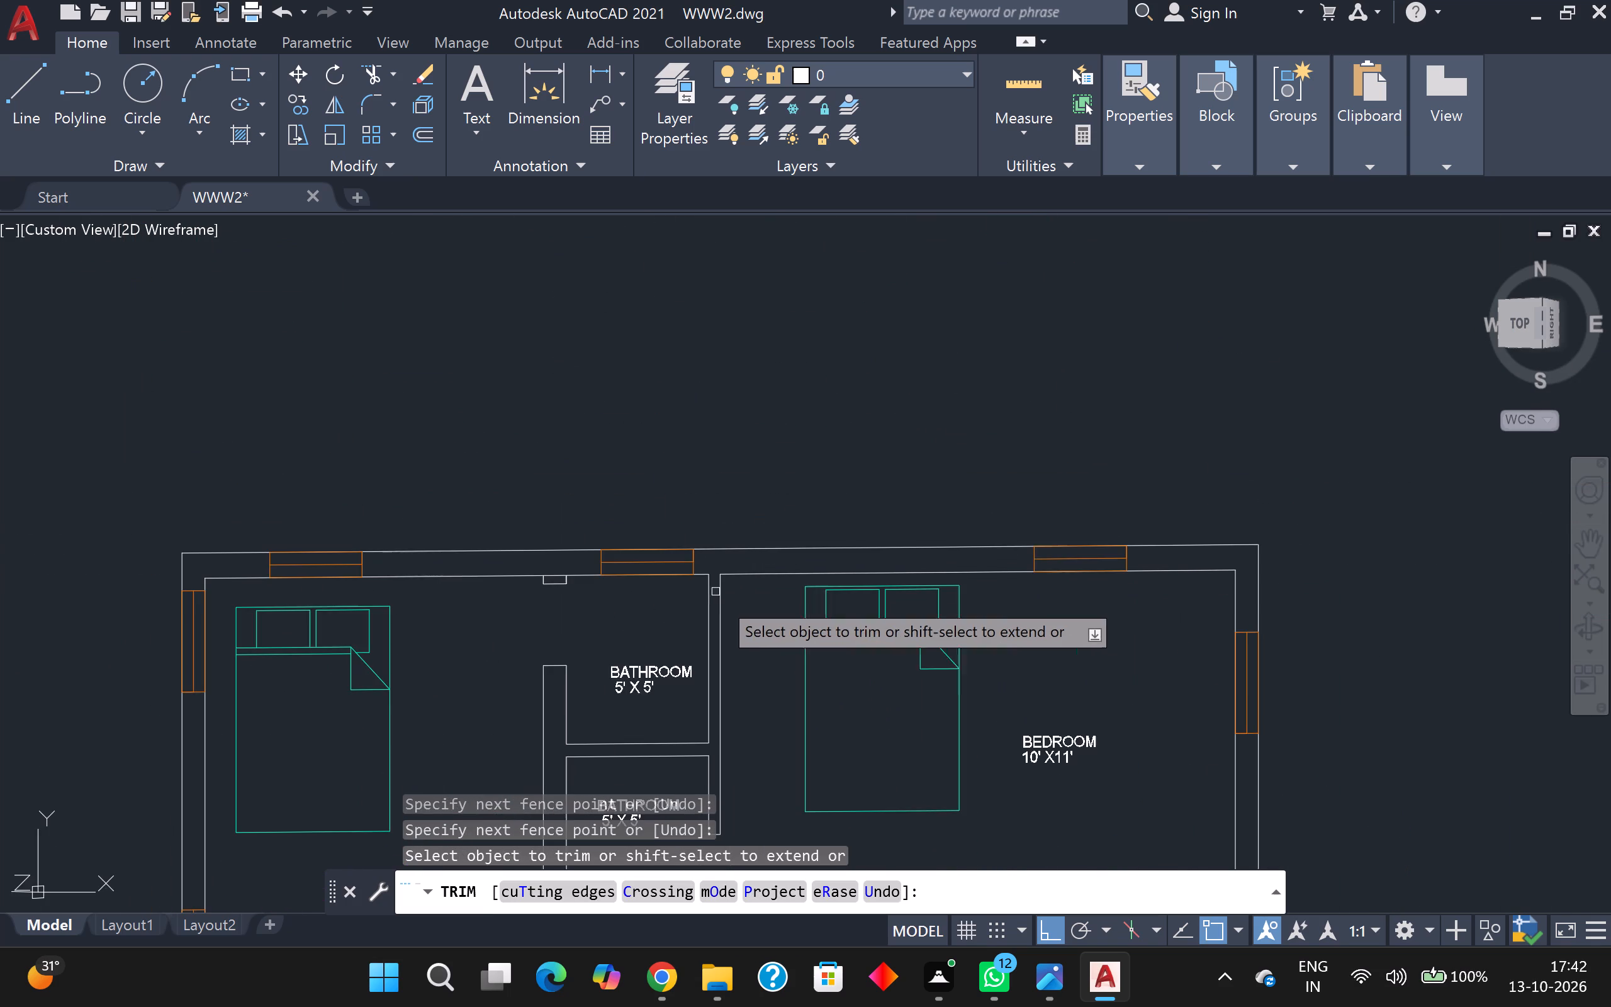
# Trim the east wall's inner line where the short wall between the 10' X11' bedroom and living room meets it.
pyautogui.moveTo(749, 682); pyautogui.dragTo(683, 367, button='middle')
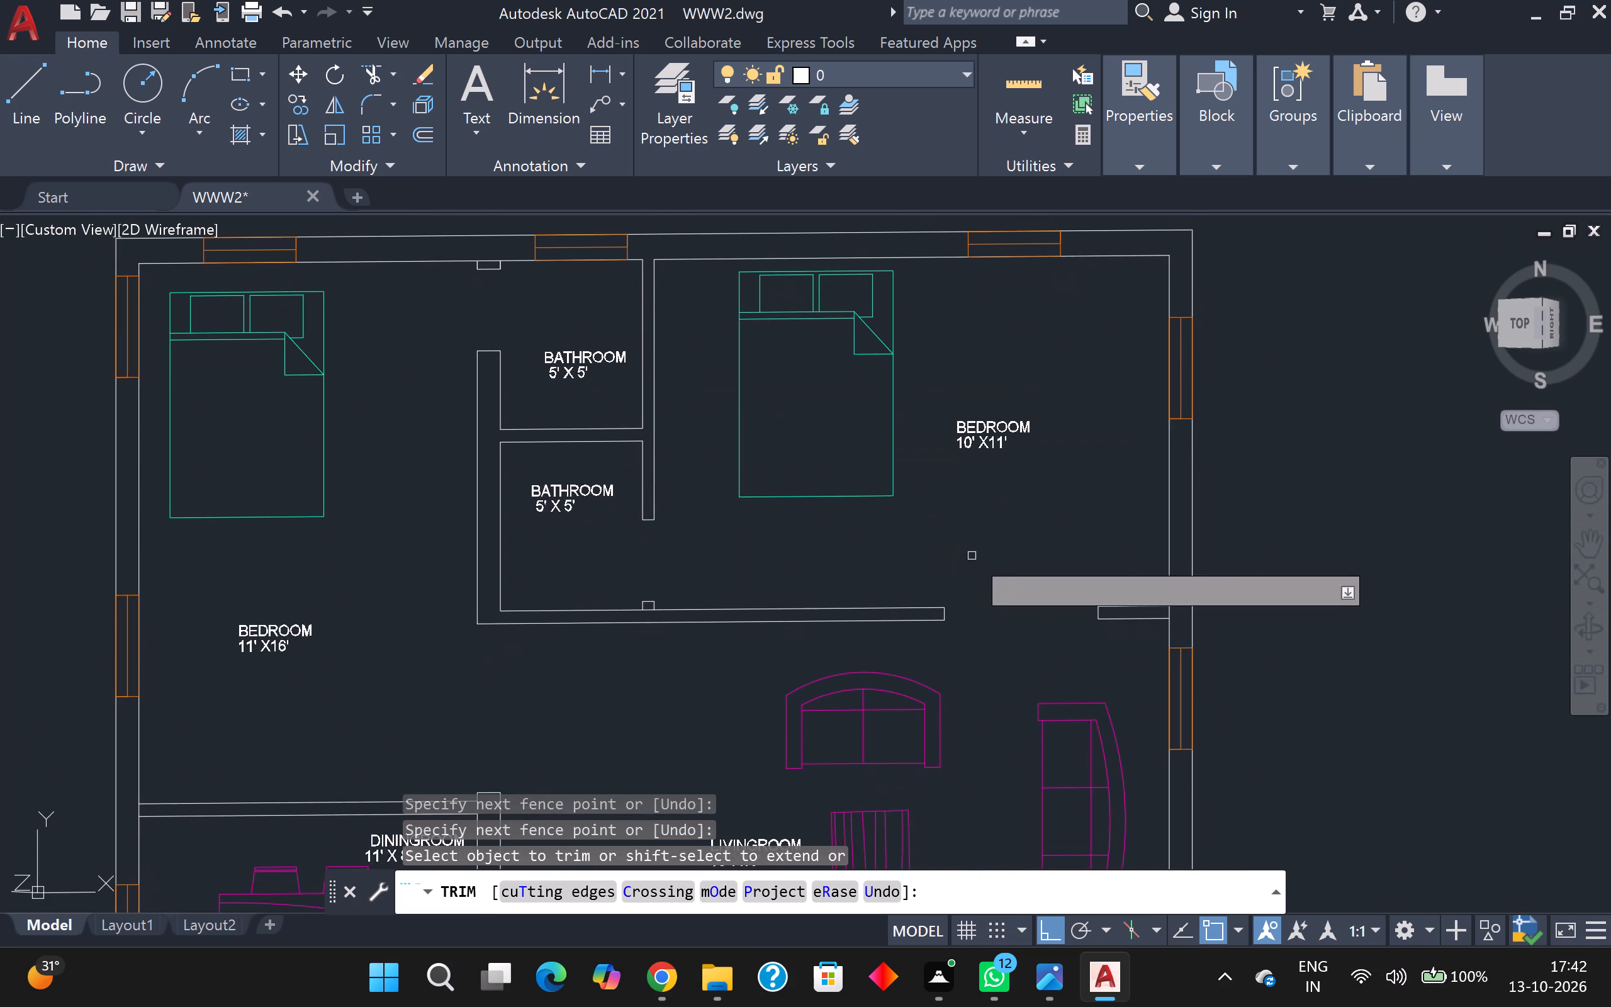
pyautogui.scroll(1, 972, 551)
pyautogui.moveTo(969, 539); pyautogui.dragTo(641, 329, button='middle')
pyautogui.scroll(2, 816, 461)
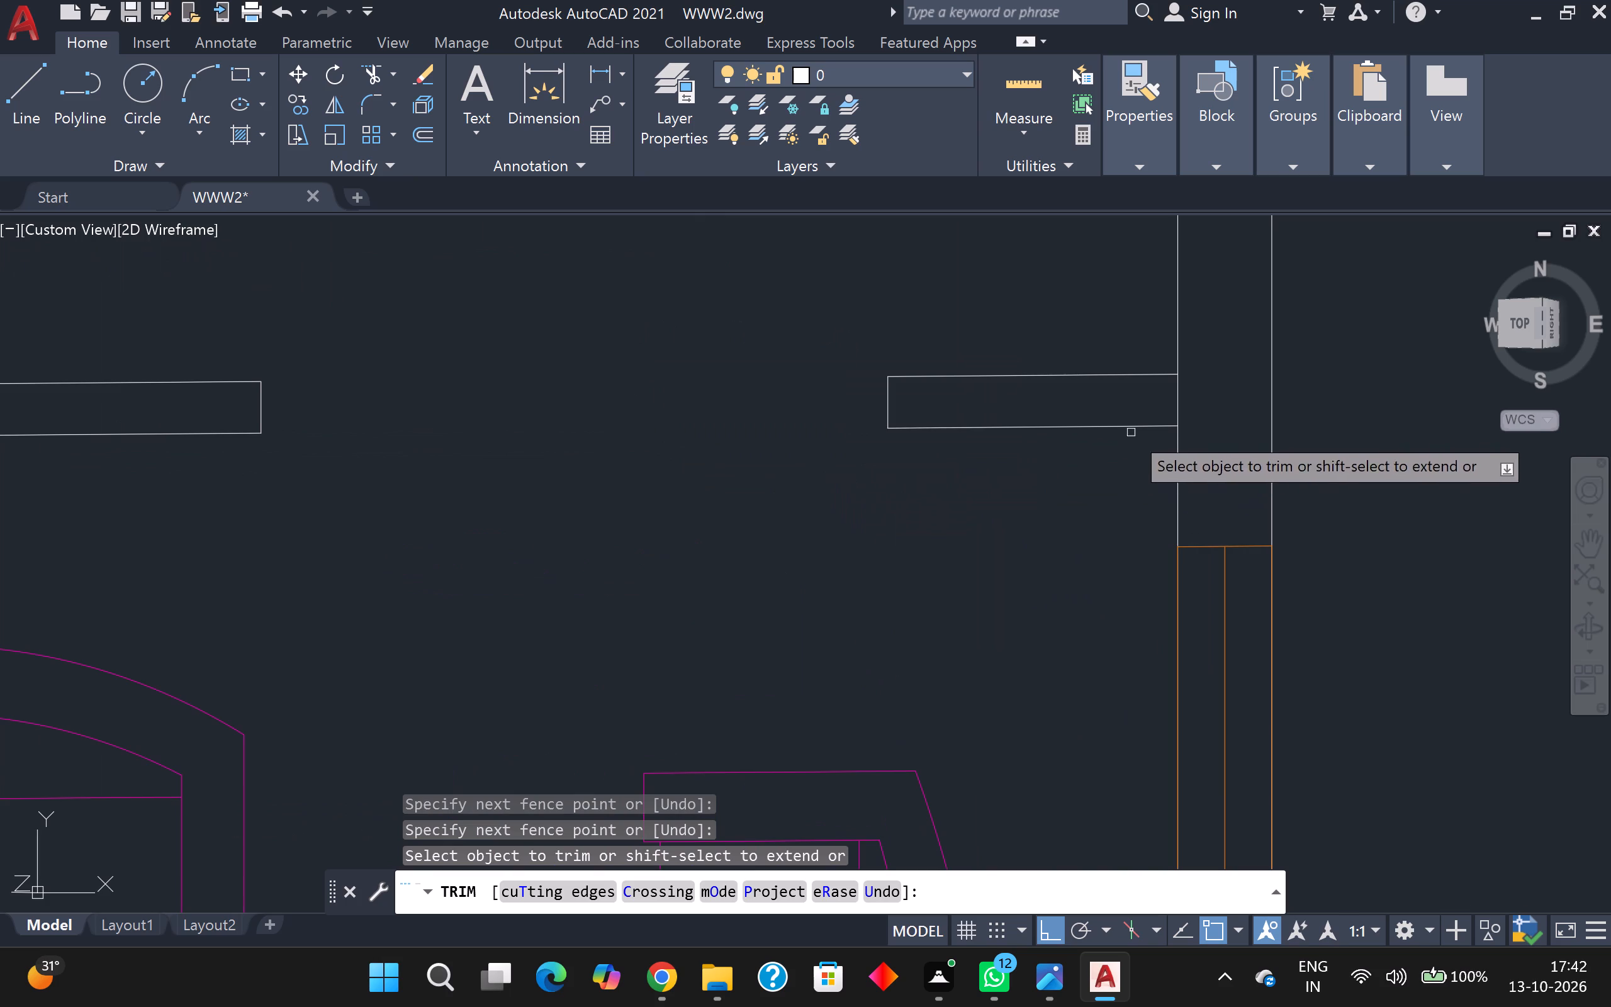
pyautogui.click(1148, 398)
pyautogui.click(1213, 397)
pyautogui.scroll(-3, 829, 524)
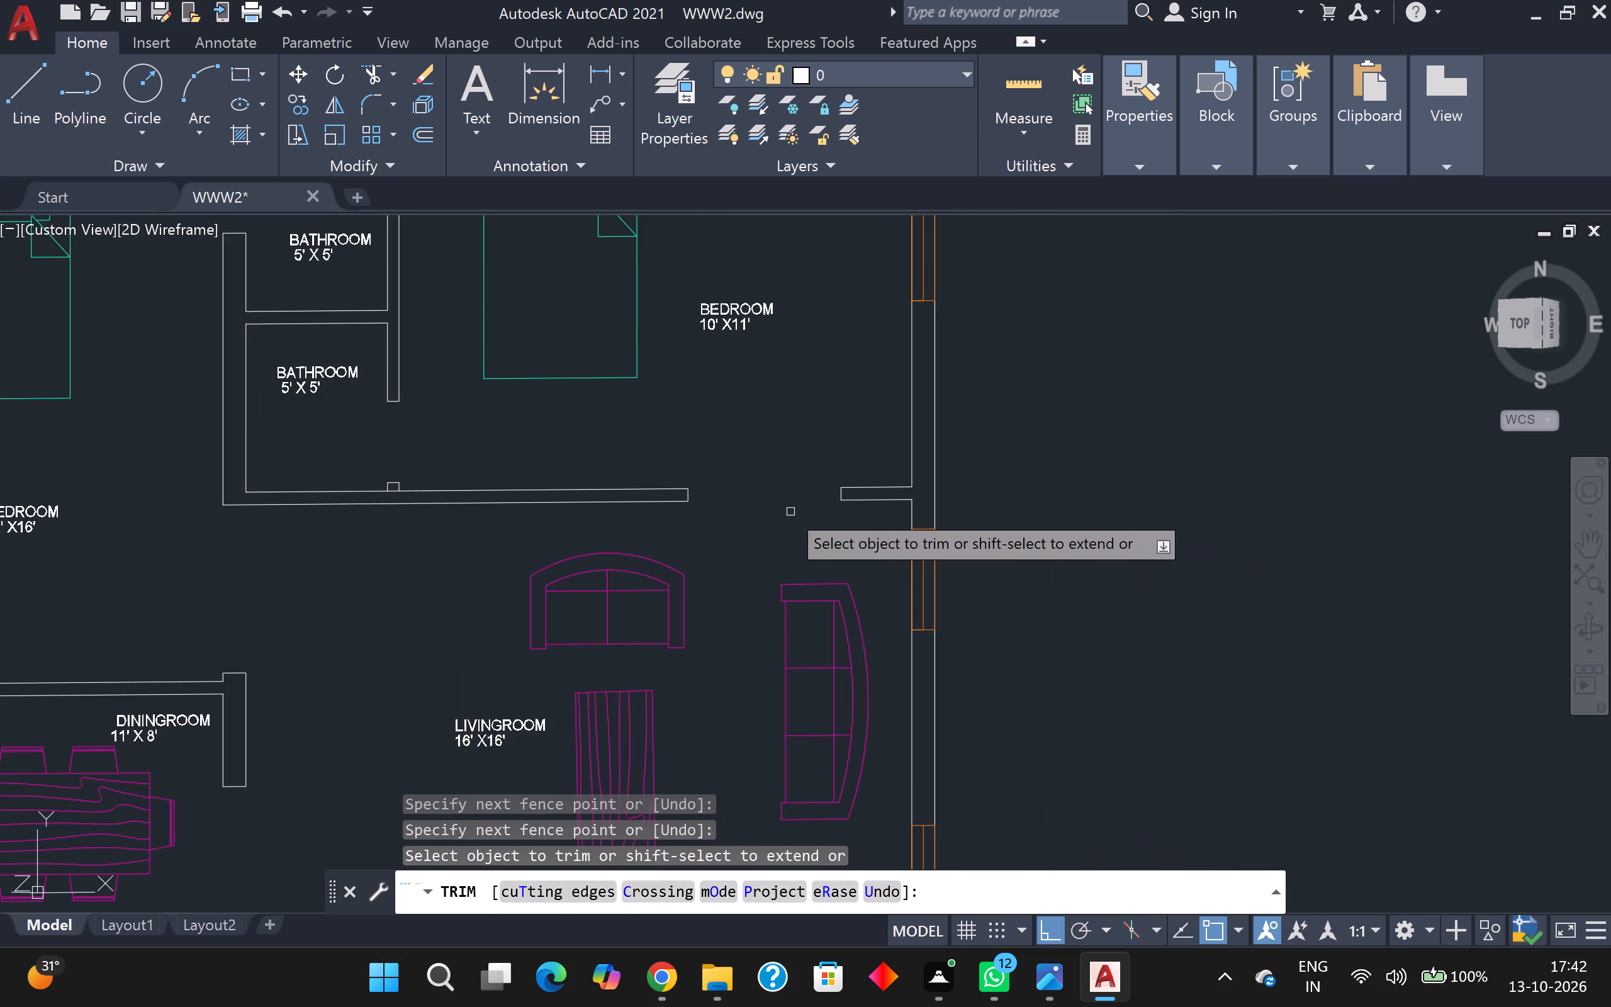
# Trim the west wall's inner line where the partition between the kitchen and dining room meets it.
pyautogui.moveTo(807, 482); pyautogui.dragTo(987, 349, button='middle')
pyautogui.scroll(-2, 982, 352)
pyautogui.moveTo(836, 453); pyautogui.dragTo(923, 358, button='middle')
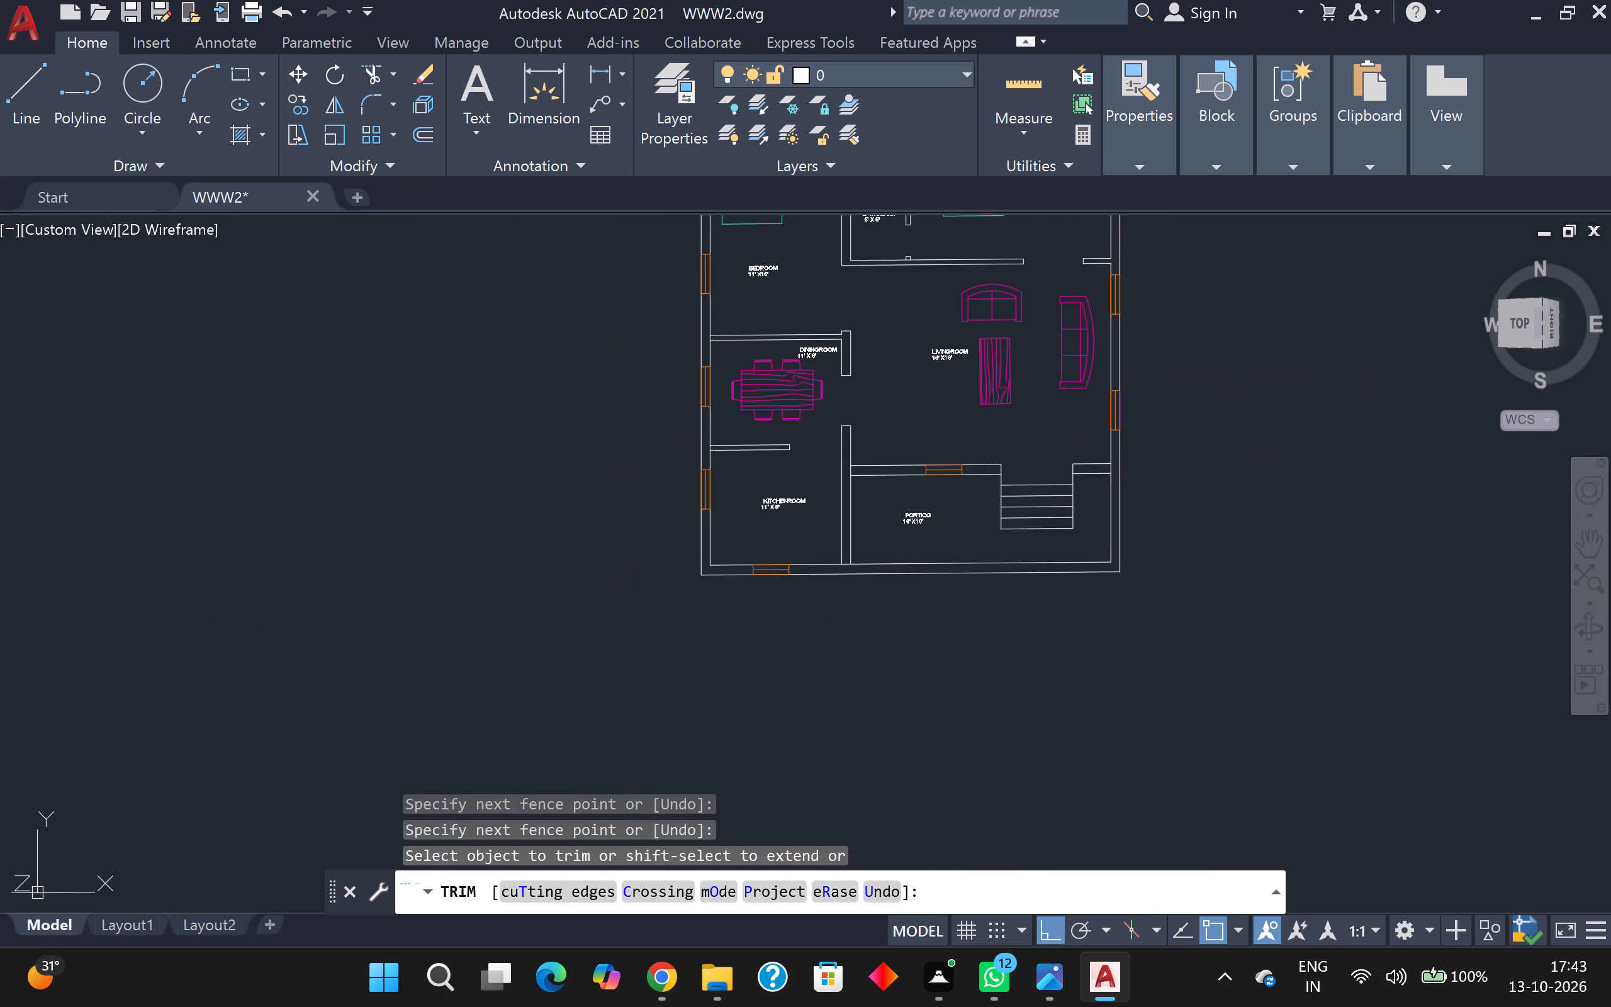
pyautogui.moveTo(957, 515); pyautogui.dragTo(639, 489, button='middle')
pyautogui.scroll(2, 795, 475)
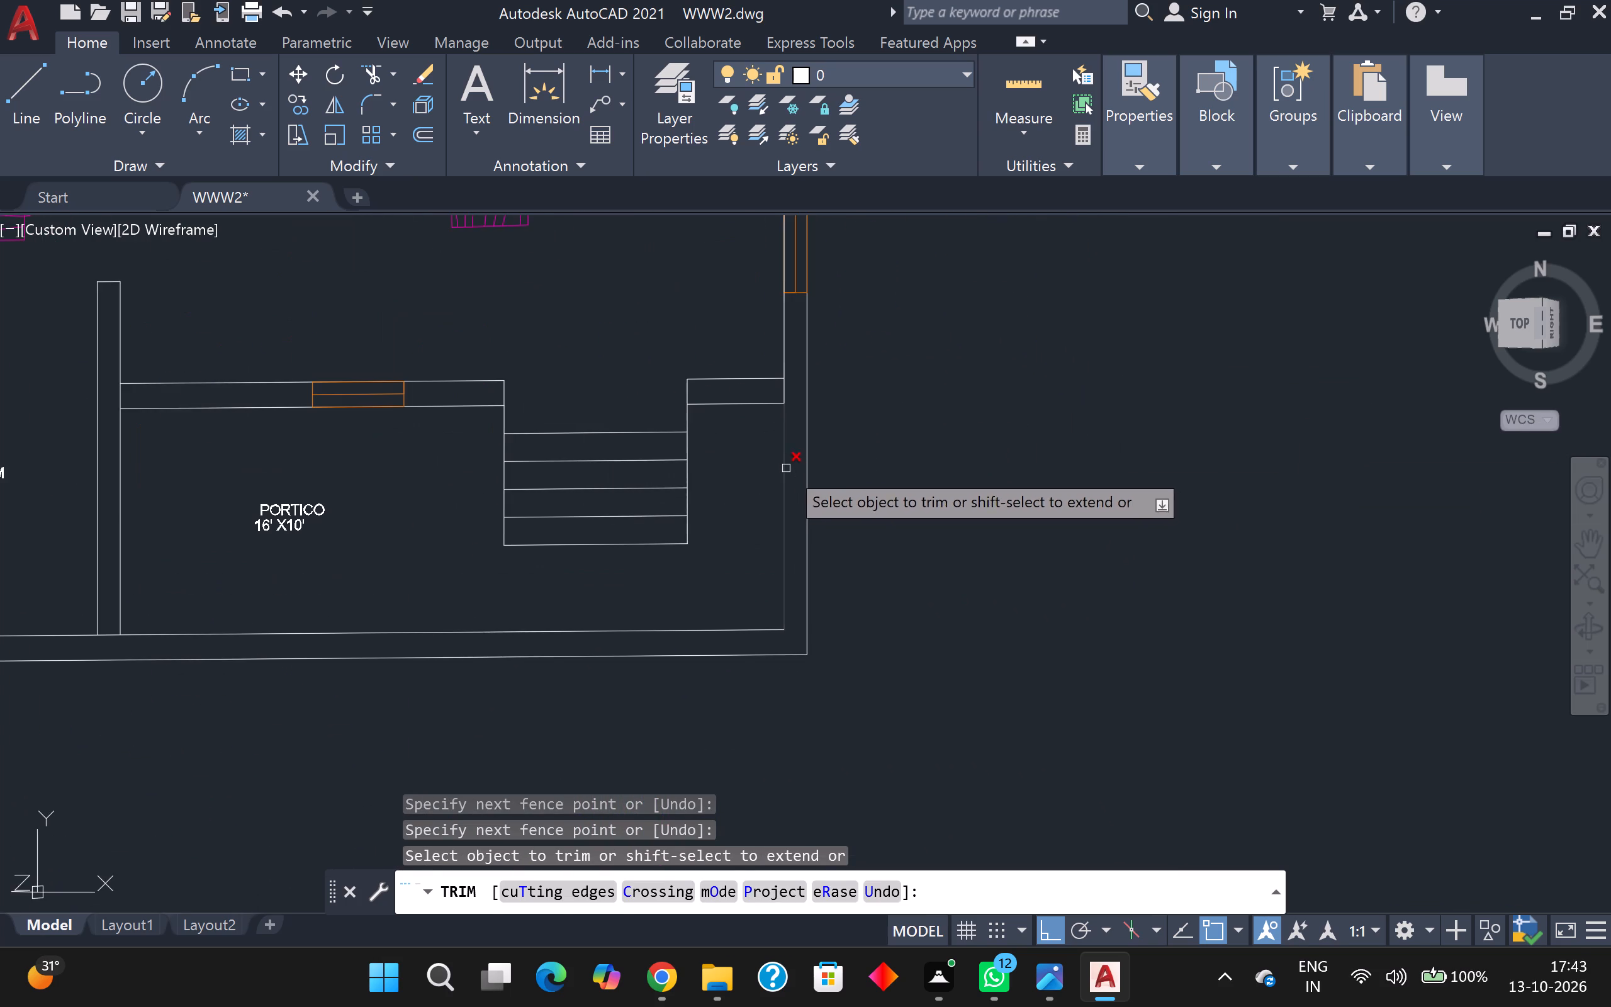
pyautogui.moveTo(786, 468); pyautogui.dragTo(762, 577, button='middle')
pyautogui.scroll(-2, 761, 583)
pyautogui.moveTo(550, 699); pyautogui.dragTo(858, 631, button='middle')
pyautogui.moveTo(800, 638); pyautogui.dragTo(925, 722, button='middle')
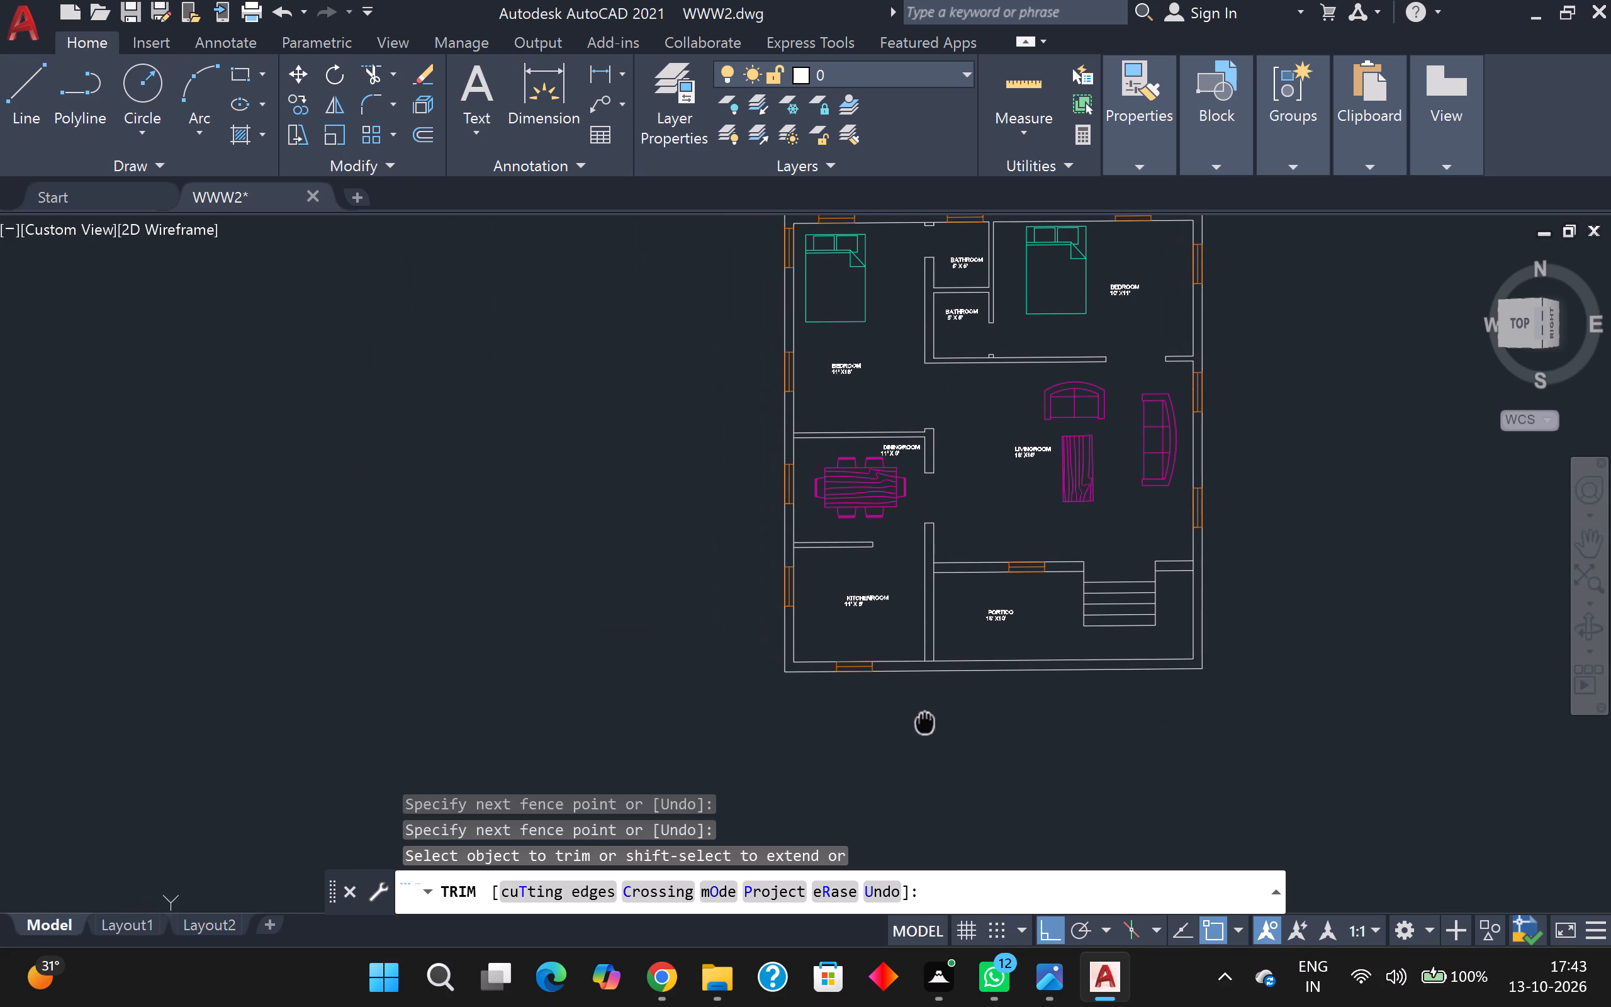
pyautogui.moveTo(925, 722); pyautogui.dragTo(926, 723, button='middle')
pyautogui.scroll(3, 818, 606)
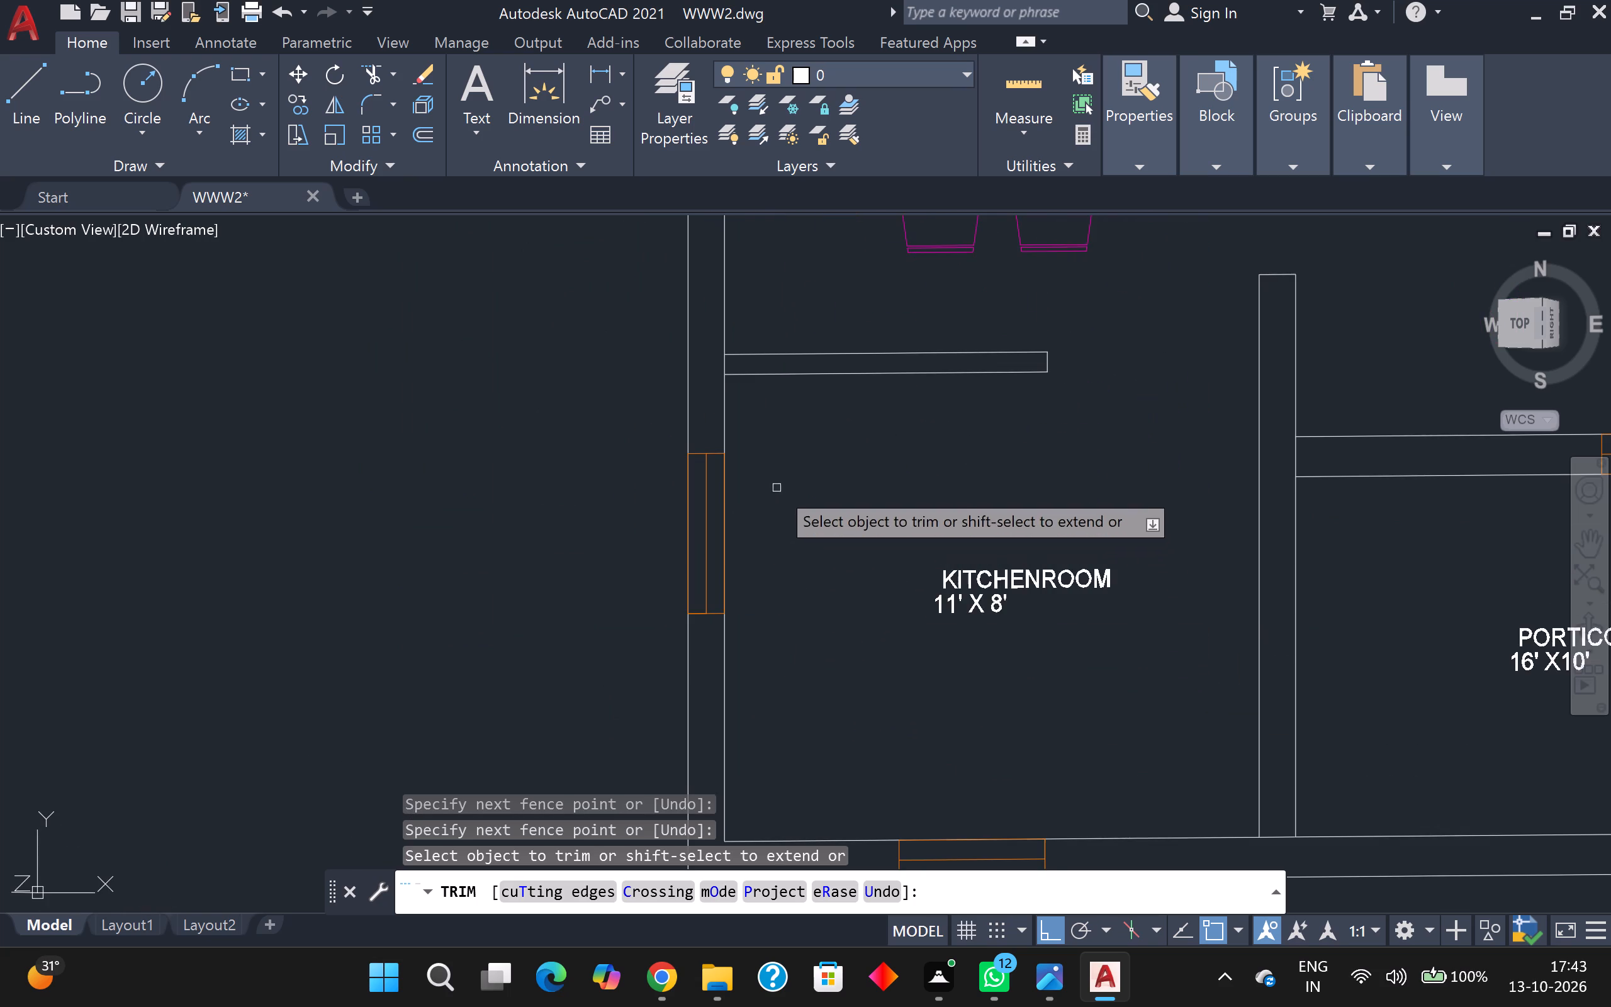
pyautogui.moveTo(780, 488); pyautogui.dragTo(842, 707, button='middle')
pyautogui.scroll(3, 794, 575)
pyautogui.click(763, 607)
pyautogui.moveTo(794, 605); pyautogui.dragTo(799, 605)
pyautogui.scroll(-3, 894, 459)
# Trim the west wall's inner line where the wall between the dining room and 11' X16' bedroom meets it.
pyautogui.moveTo(894, 452); pyautogui.dragTo(921, 897, button='middle')
pyautogui.scroll(2, 882, 575)
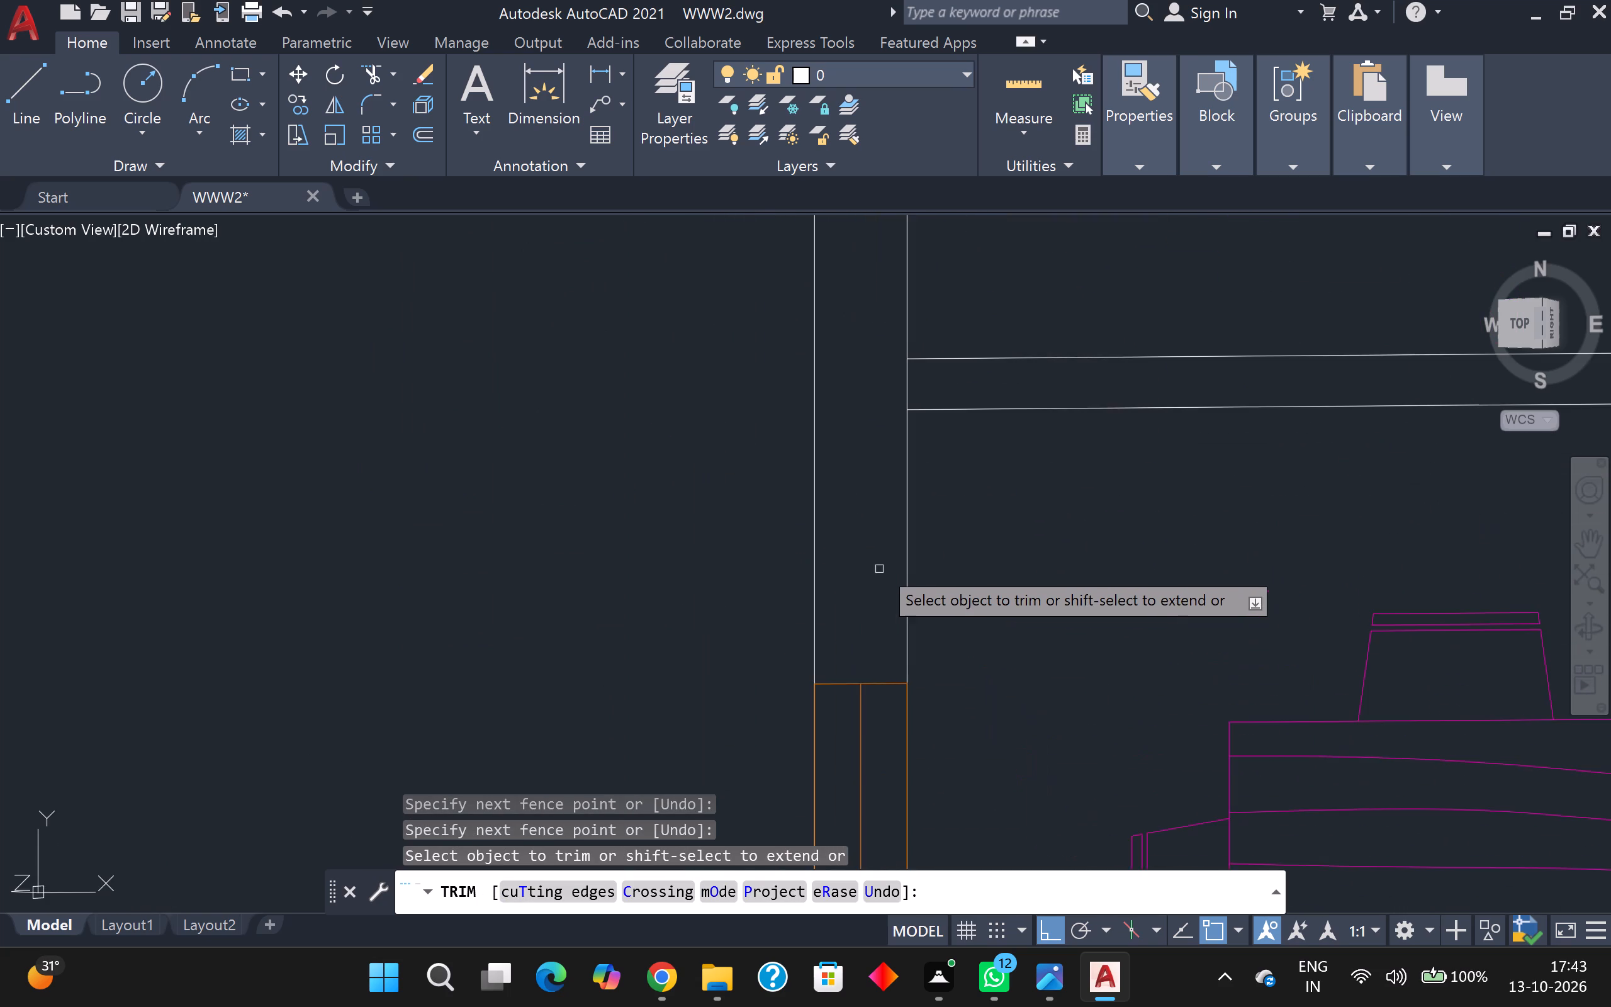
pyautogui.moveTo(894, 527); pyautogui.dragTo(886, 724, button='middle')
pyautogui.scroll(1, 894, 565)
pyautogui.click(884, 566)
pyautogui.click(934, 568)
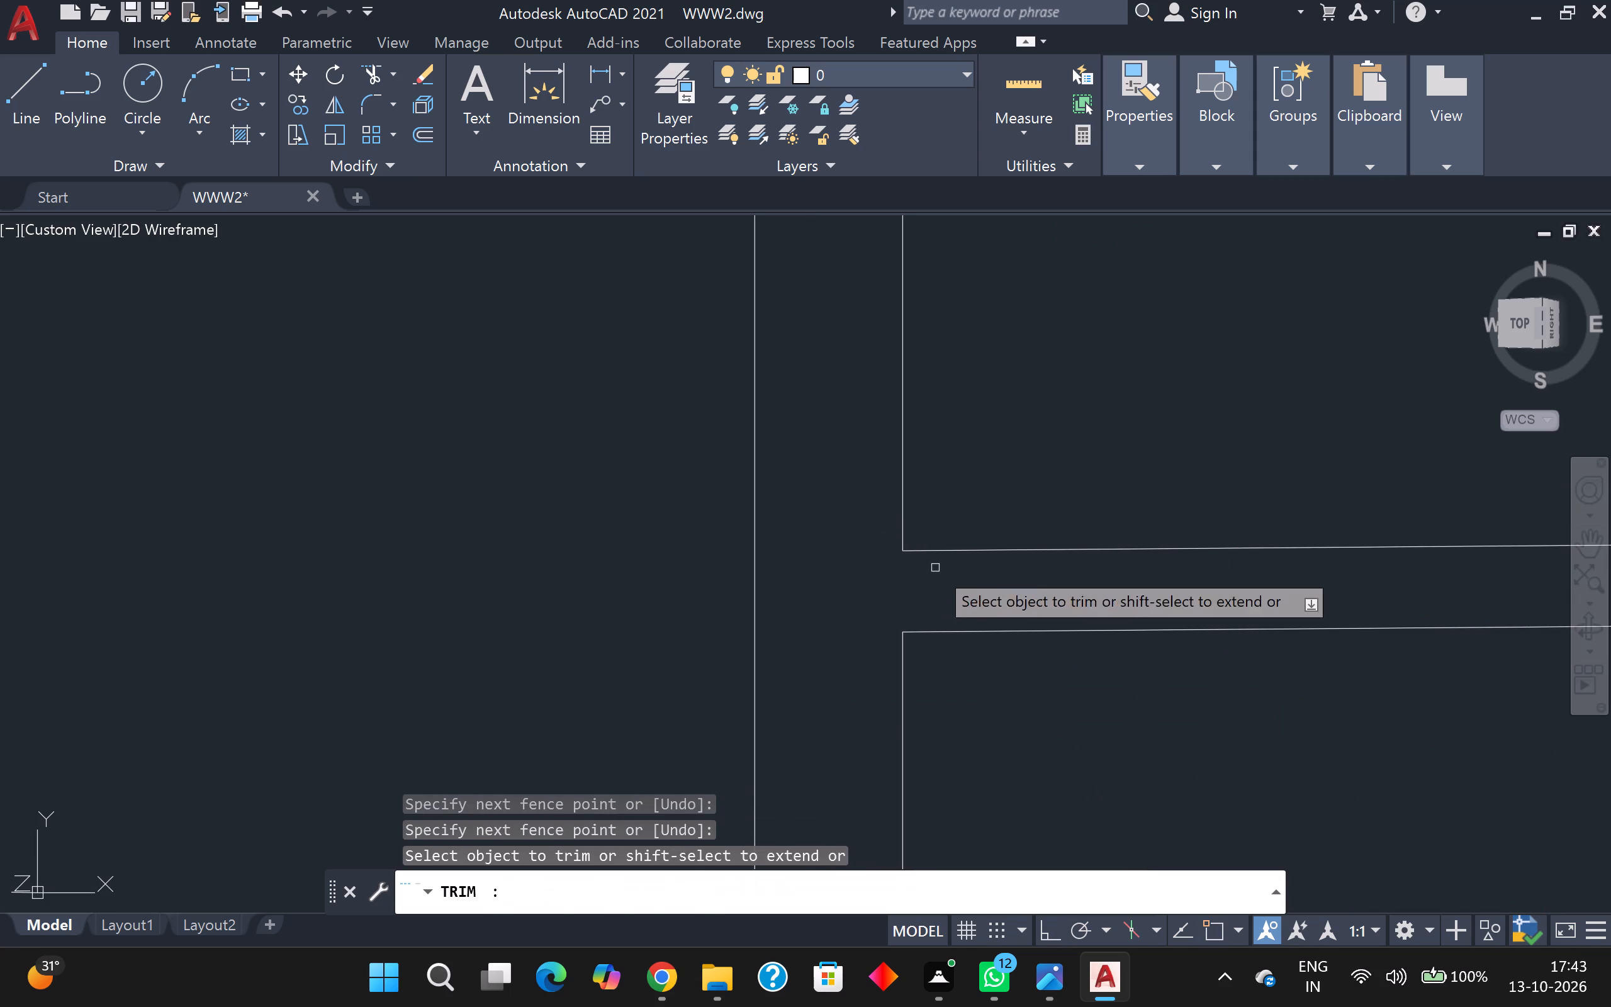
# Trim the east wall's inner line where the short wall between the living room and portico meets it.
pyautogui.scroll(-1, 951, 466)
pyautogui.moveTo(955, 455); pyautogui.dragTo(867, 861, button='middle')
pyautogui.scroll(-1, 918, 684)
pyautogui.moveTo(920, 667); pyautogui.dragTo(924, 667, button='middle')
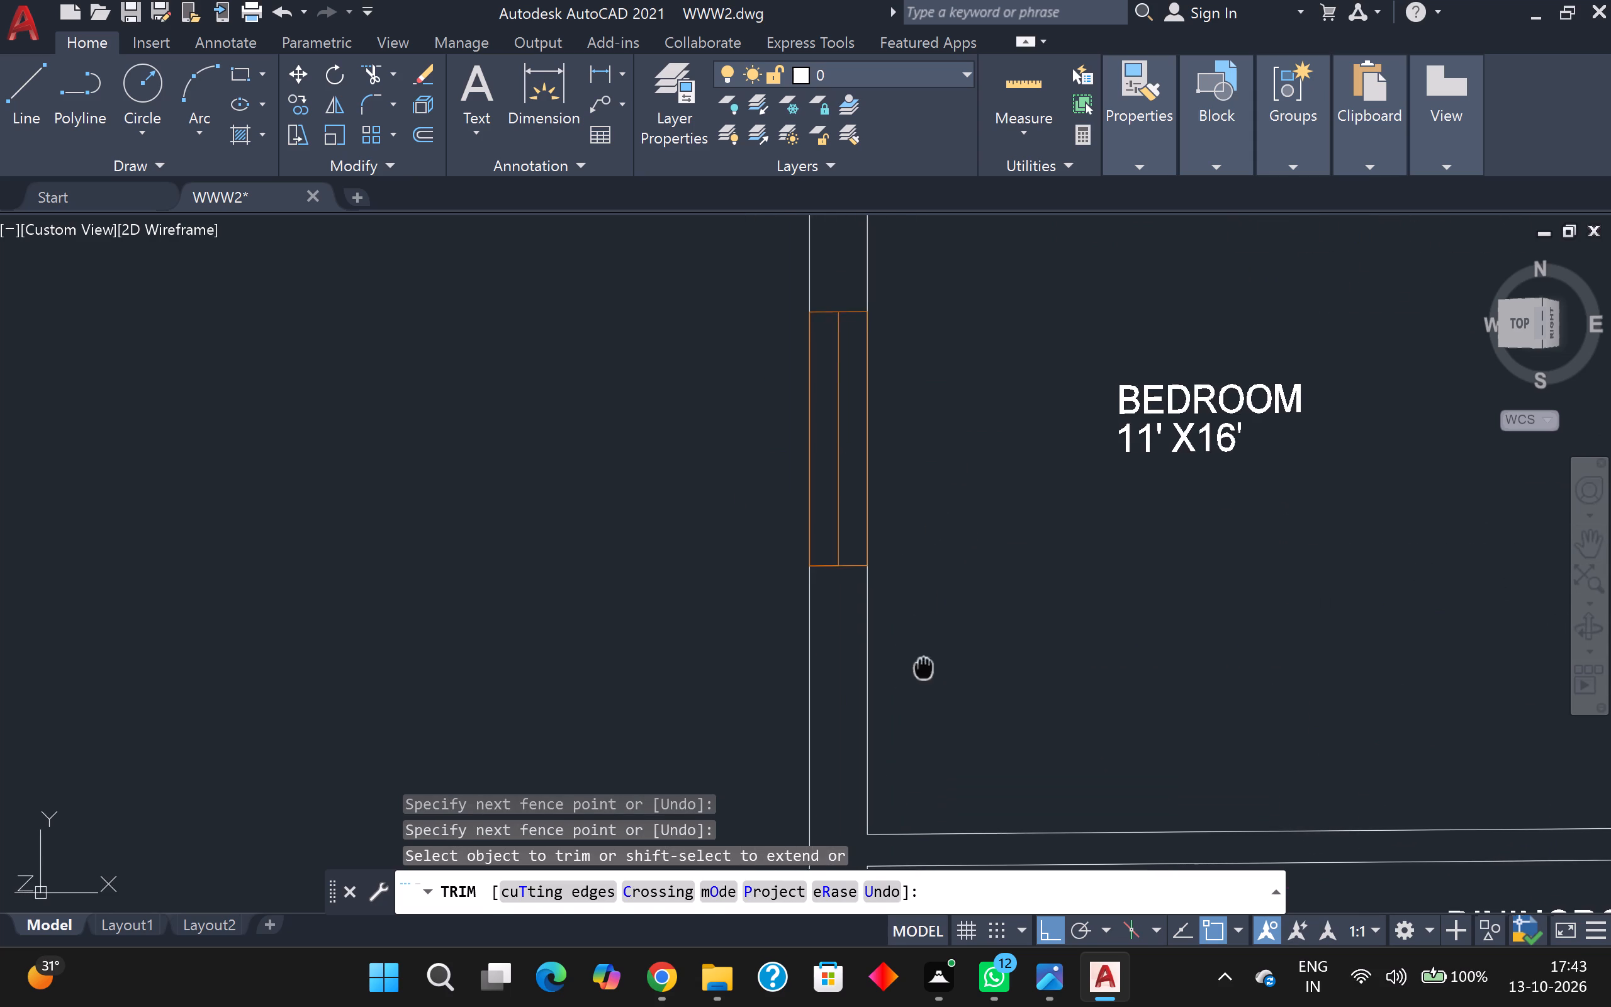
pyautogui.moveTo(924, 667); pyautogui.dragTo(870, 920, button='middle')
pyautogui.scroll(-2, 926, 667)
pyautogui.moveTo(928, 638); pyautogui.dragTo(752, 616, button='middle')
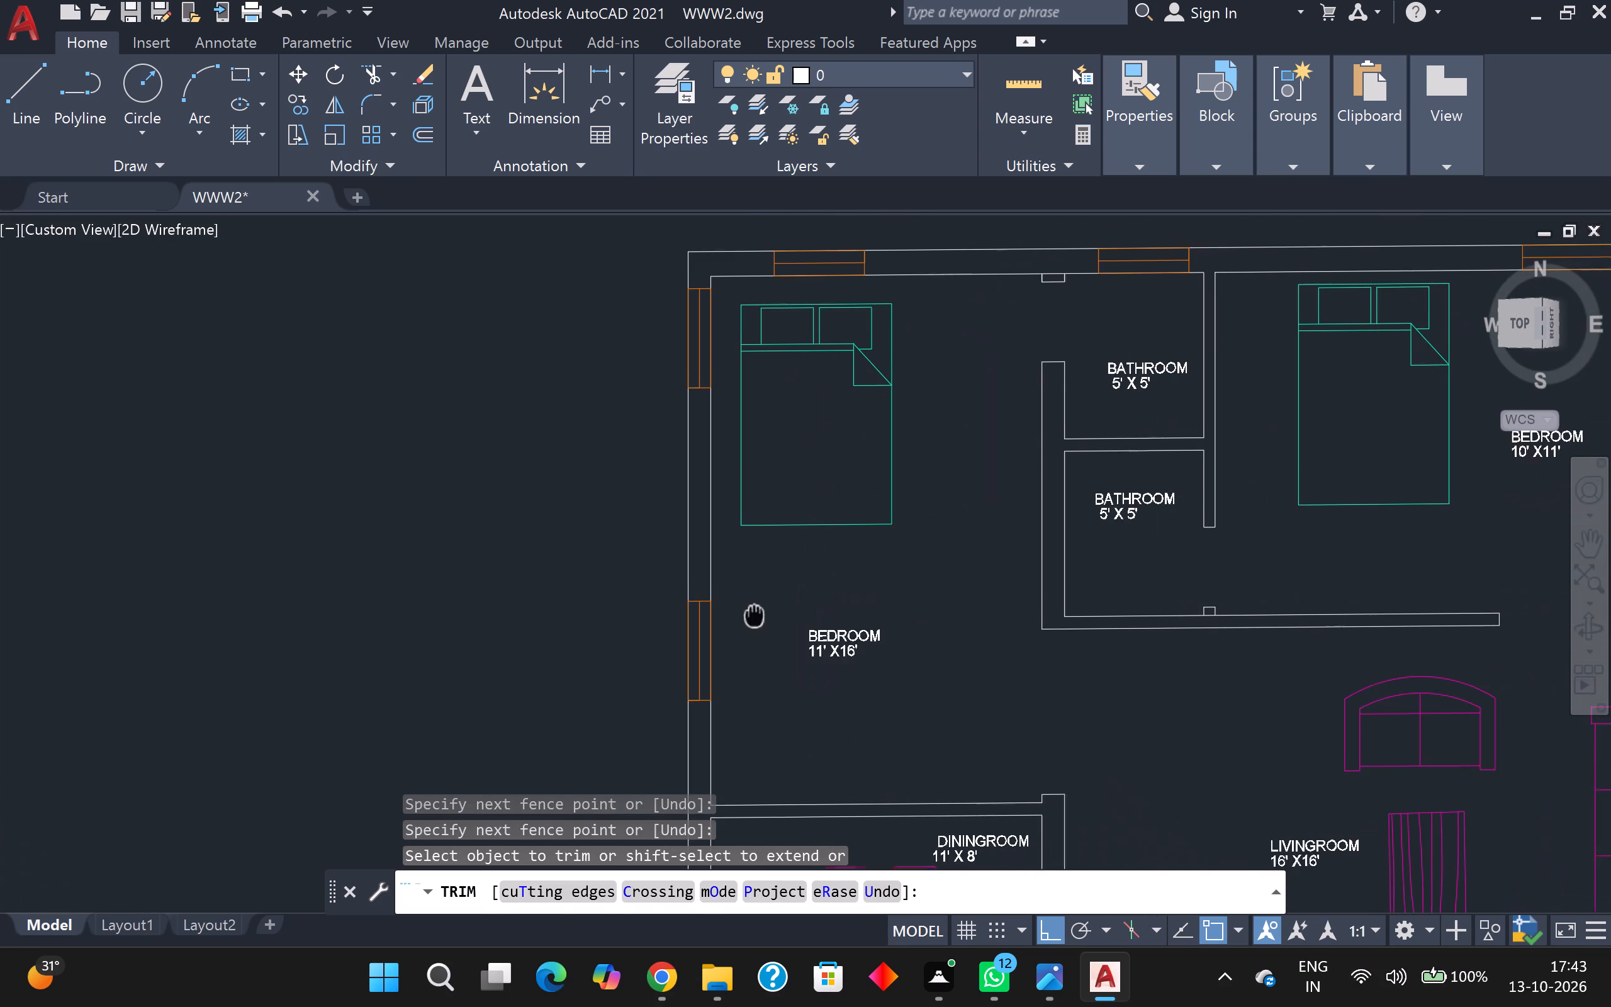
pyautogui.moveTo(752, 616); pyautogui.dragTo(750, 616, button='middle')
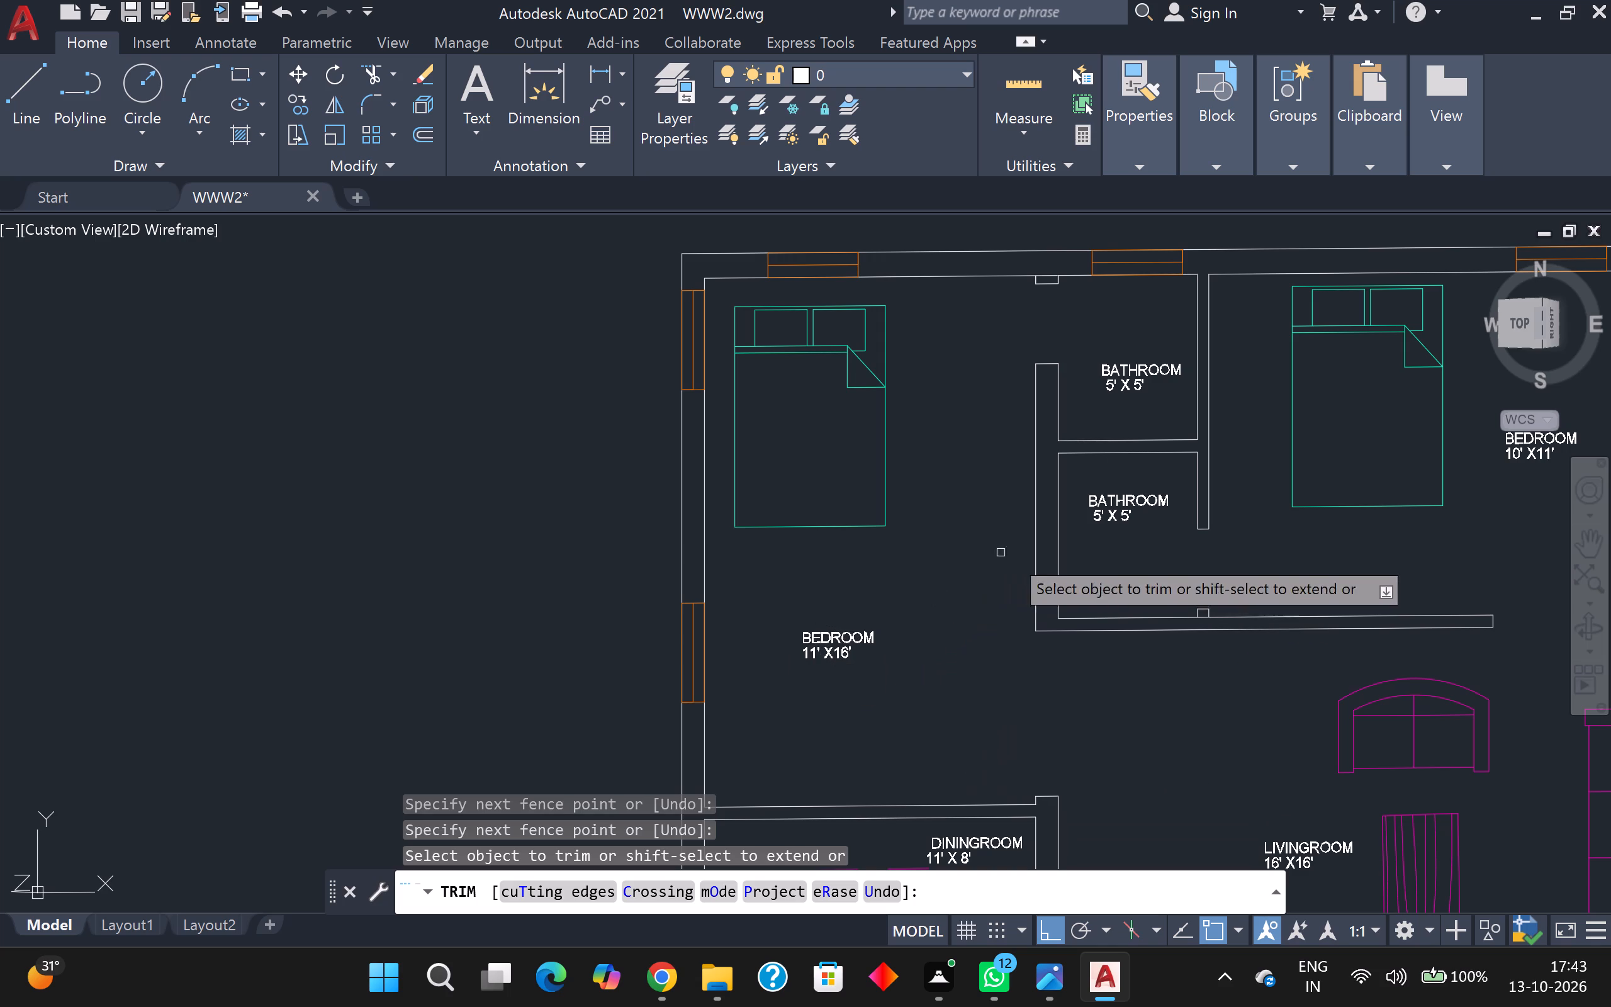
pyautogui.moveTo(1243, 556); pyautogui.dragTo(983, 487, button='middle')
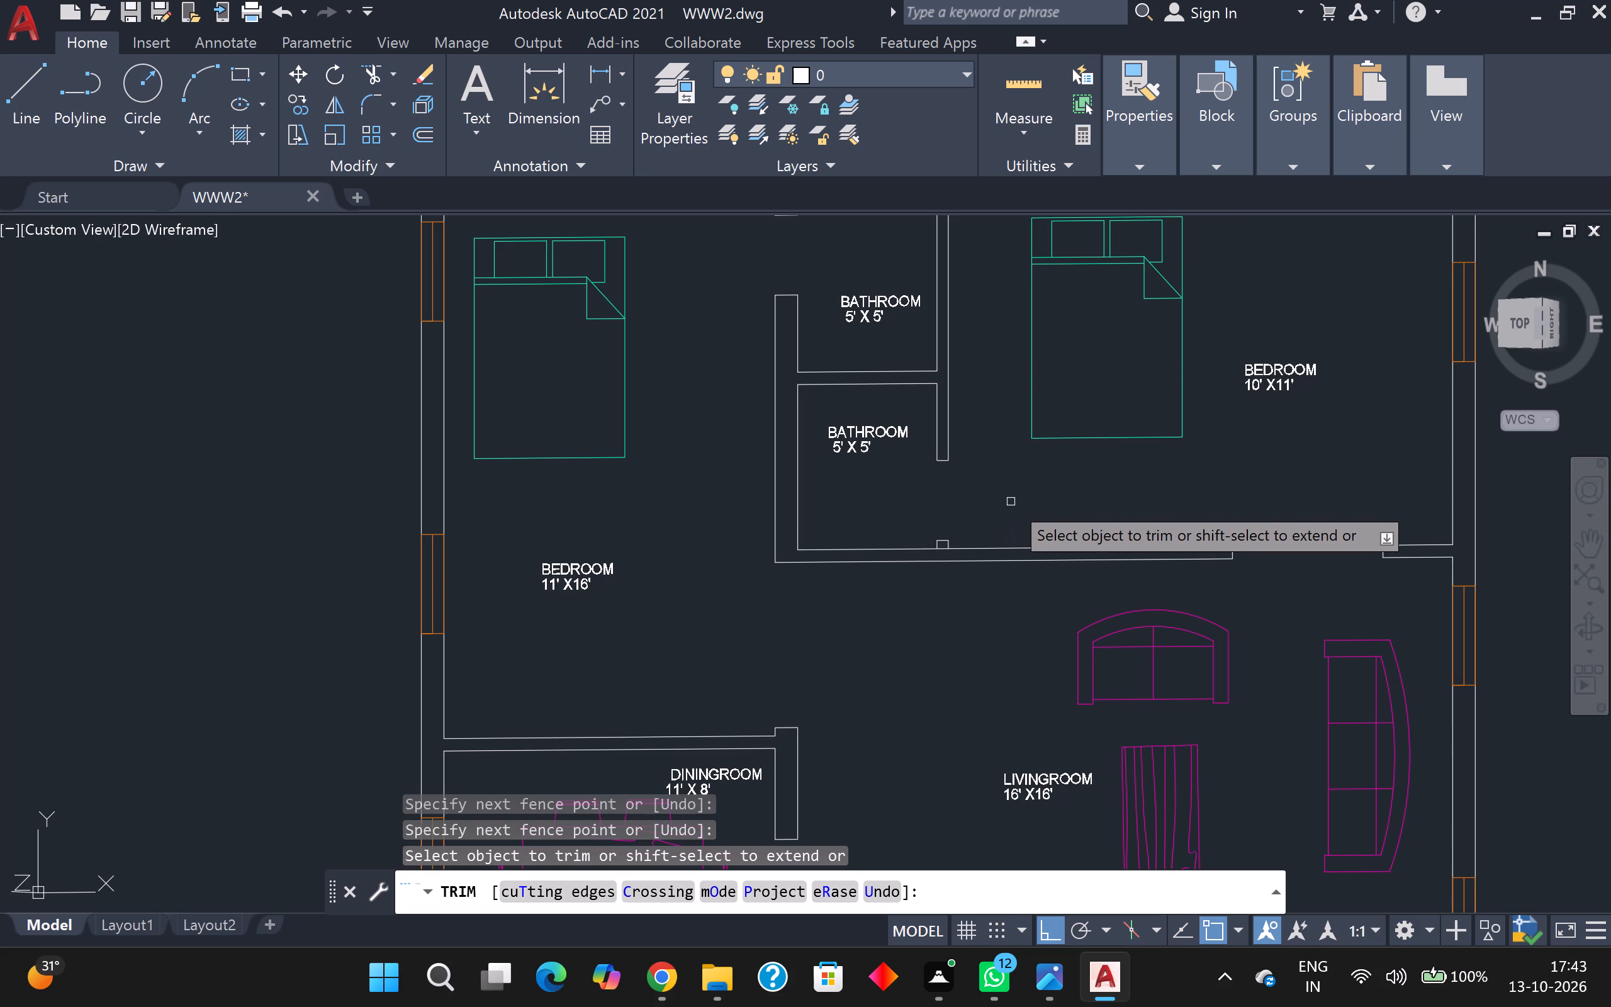
pyautogui.scroll(-3, 1011, 502)
pyautogui.scroll(3, 1028, 583)
pyautogui.moveTo(955, 646); pyautogui.dragTo(884, 443, button='middle')
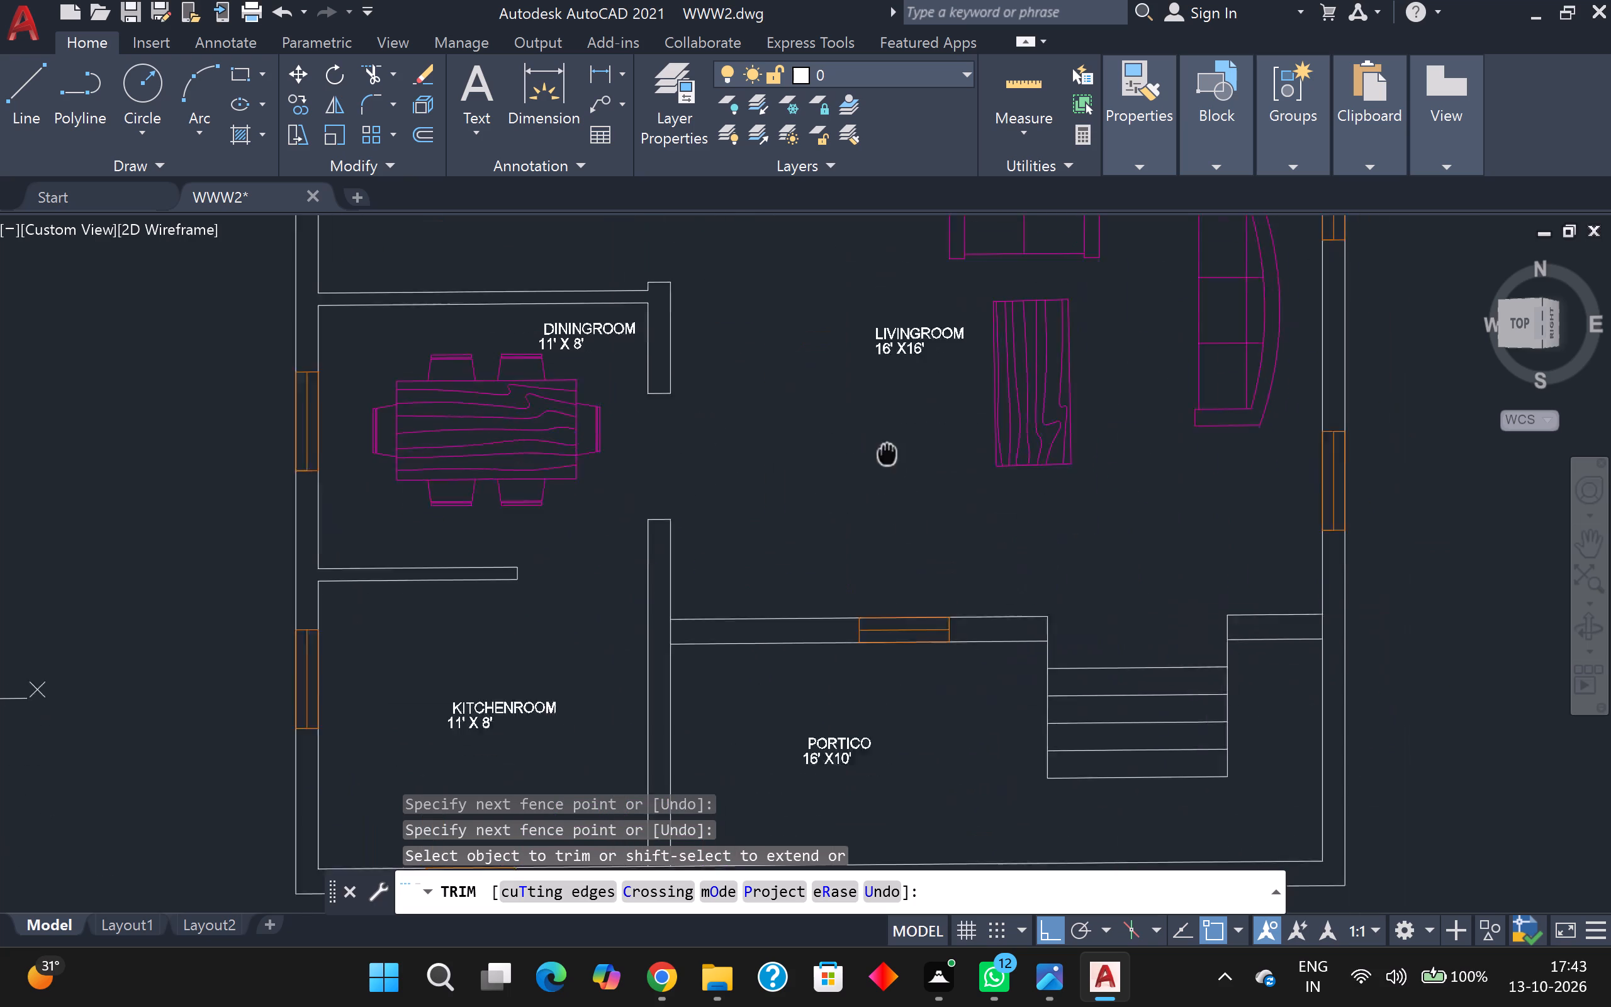
pyautogui.moveTo(884, 443); pyautogui.dragTo(598, 671, button='middle')
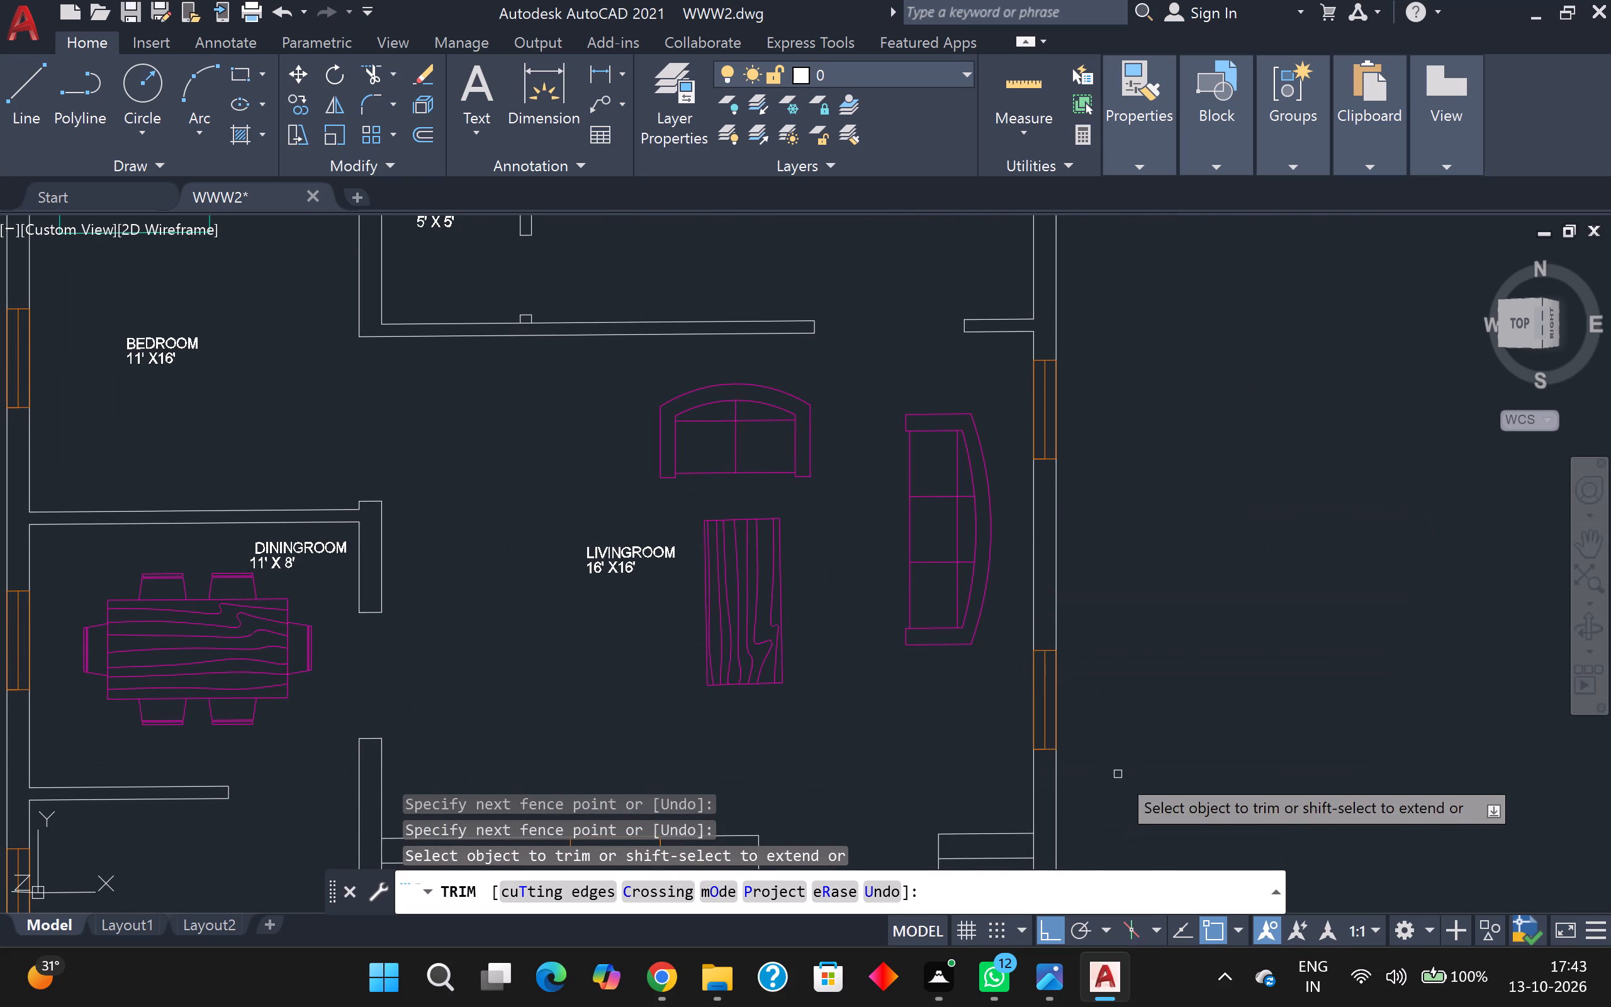
pyautogui.moveTo(1122, 736); pyautogui.dragTo(1031, 534, button='middle')
pyautogui.scroll(2, 865, 670)
pyautogui.click(1047, 604)
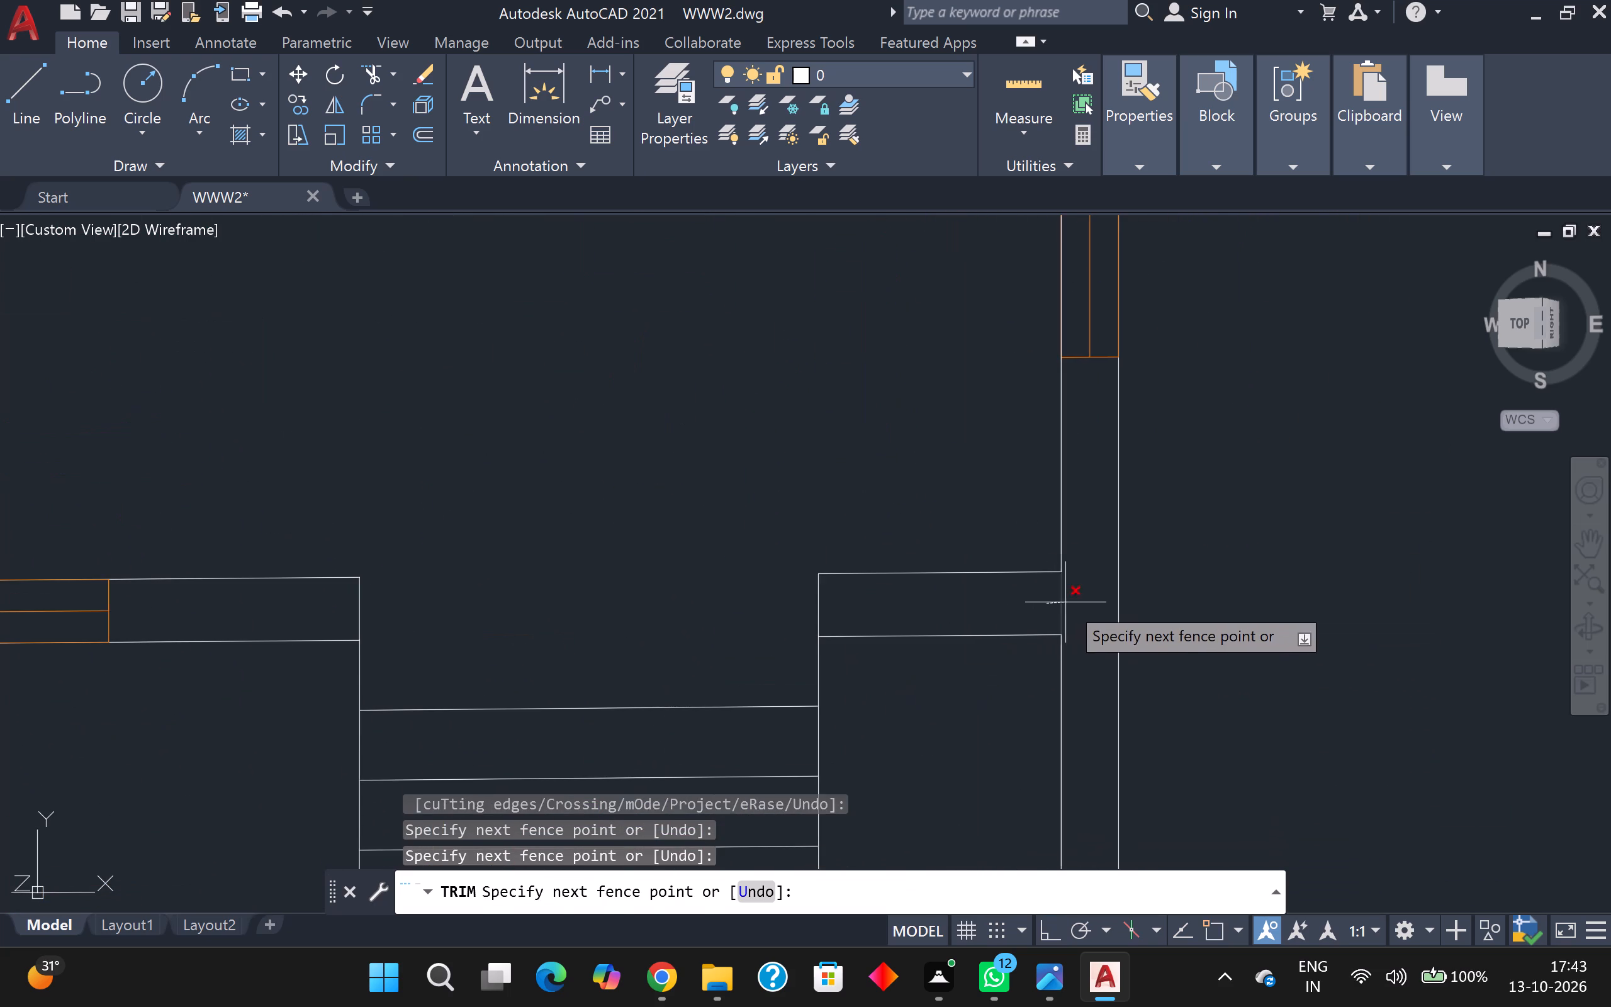
pyautogui.click(1075, 602)
# Trim the south wall's inner line where the wall between the kitchen and portico meets it.
pyautogui.scroll(-3, 1070, 602)
pyautogui.scroll(1, 1067, 601)
pyautogui.moveTo(1031, 658); pyautogui.dragTo(1242, 449, button='middle')
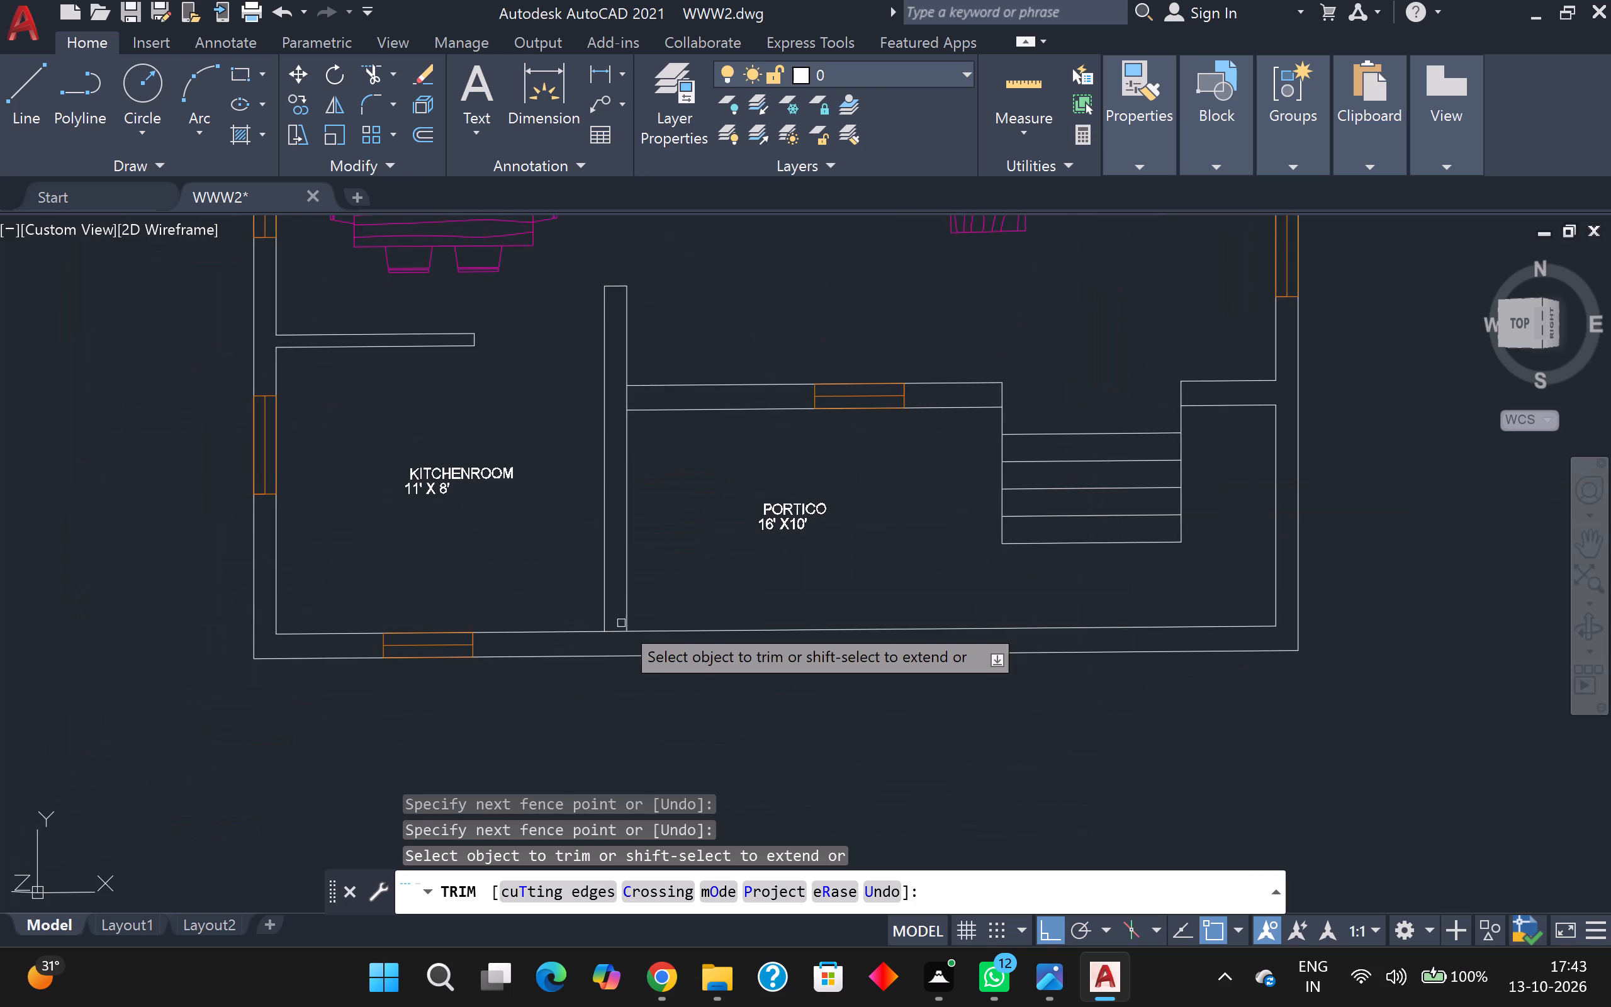
pyautogui.scroll(2, 621, 623)
pyautogui.click(606, 639)
pyautogui.click(599, 659)
# Trim the kitchen–portico wall's east line where the wall between the living room and portico meets it.
pyautogui.scroll(-2, 861, 497)
pyautogui.moveTo(861, 496); pyautogui.dragTo(678, 714, button='middle')
pyautogui.scroll(-1, 892, 559)
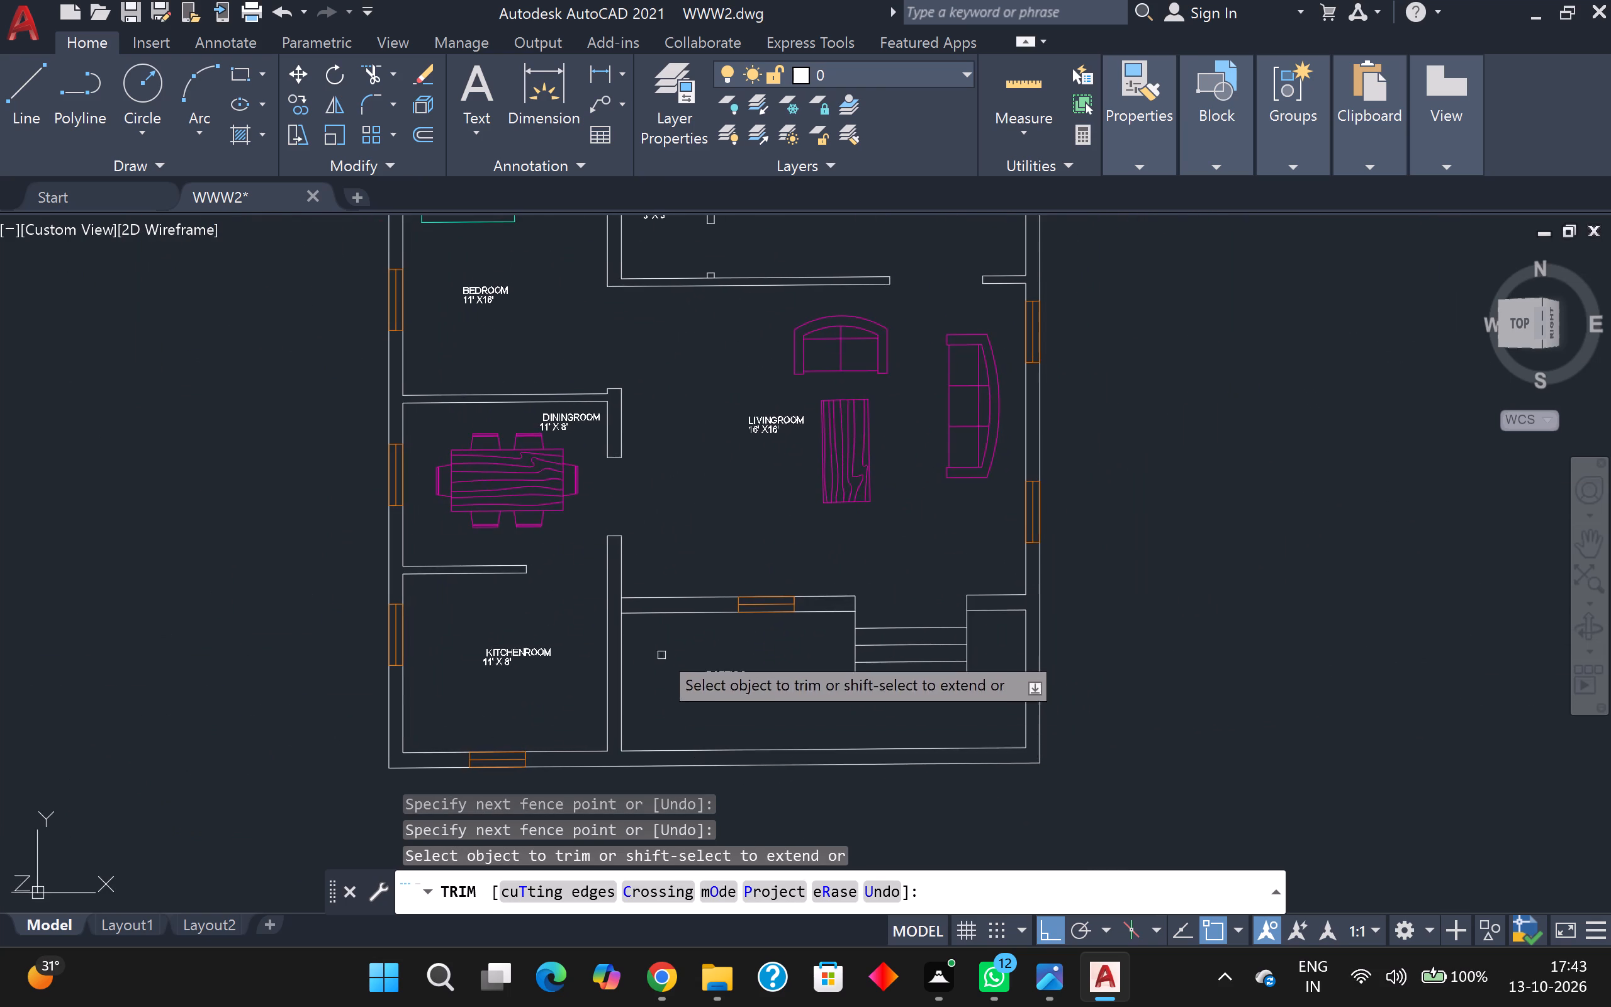
pyautogui.scroll(2, 636, 602)
pyautogui.click(591, 612)
pyautogui.click(635, 612)
# Examine the wall junctions across the whole floor plan for remaining lines to trim, and end the Trim command.
pyautogui.scroll(-2, 642, 601)
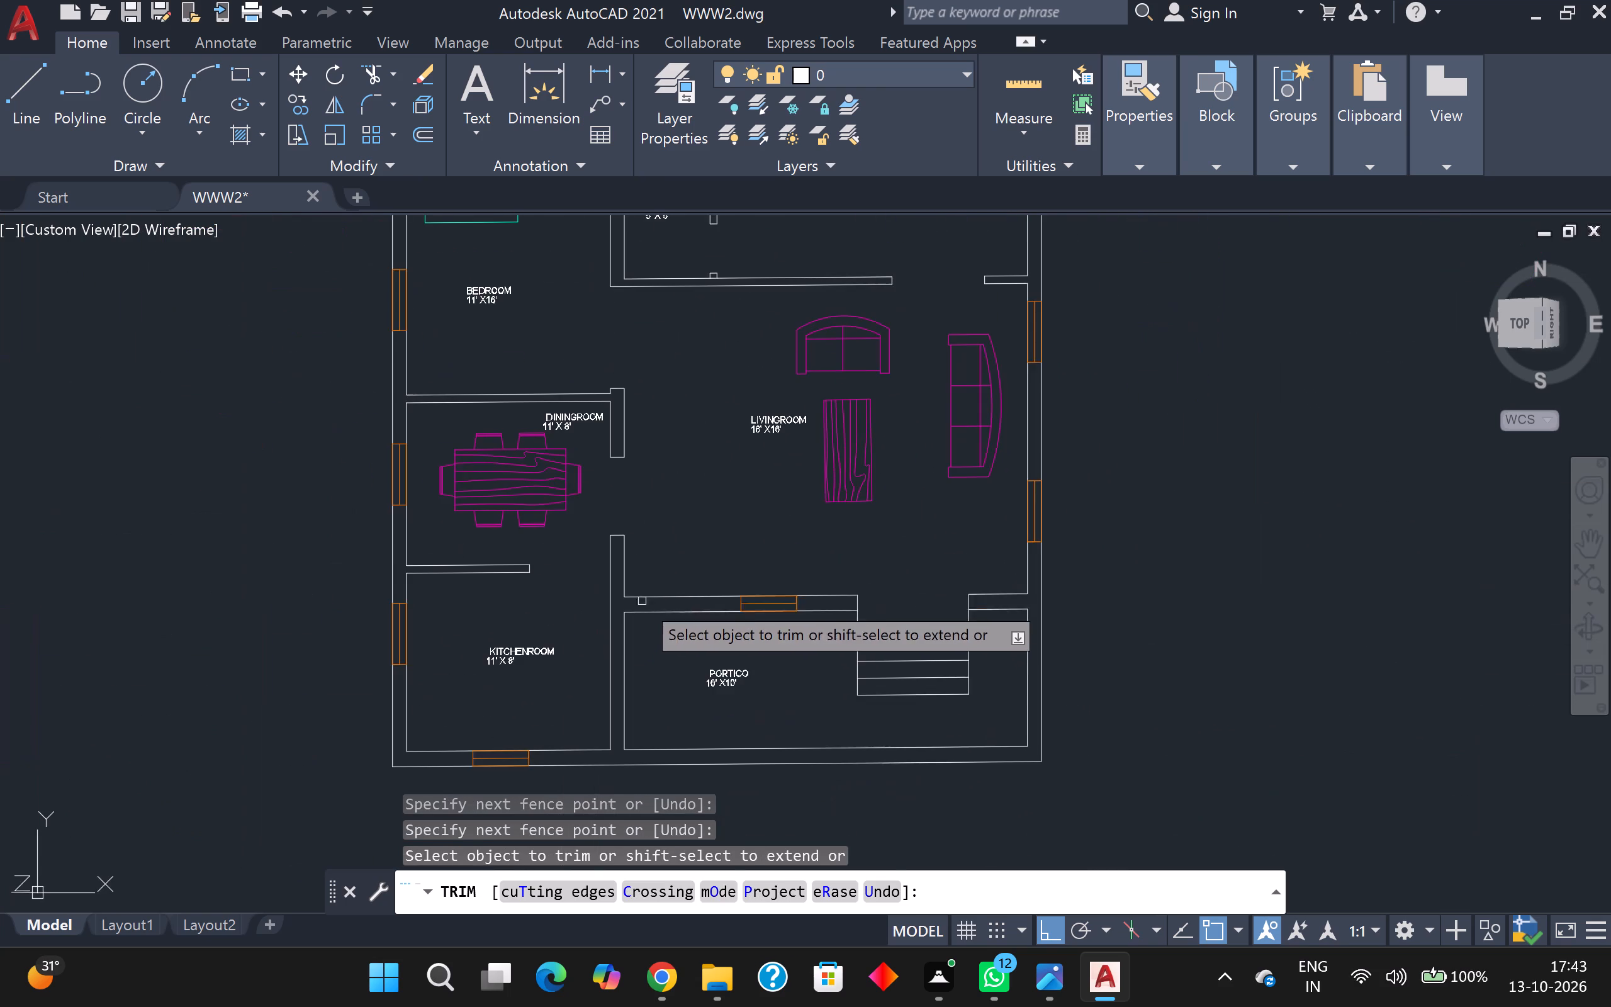
pyautogui.moveTo(674, 548); pyautogui.dragTo(704, 703, button='middle')
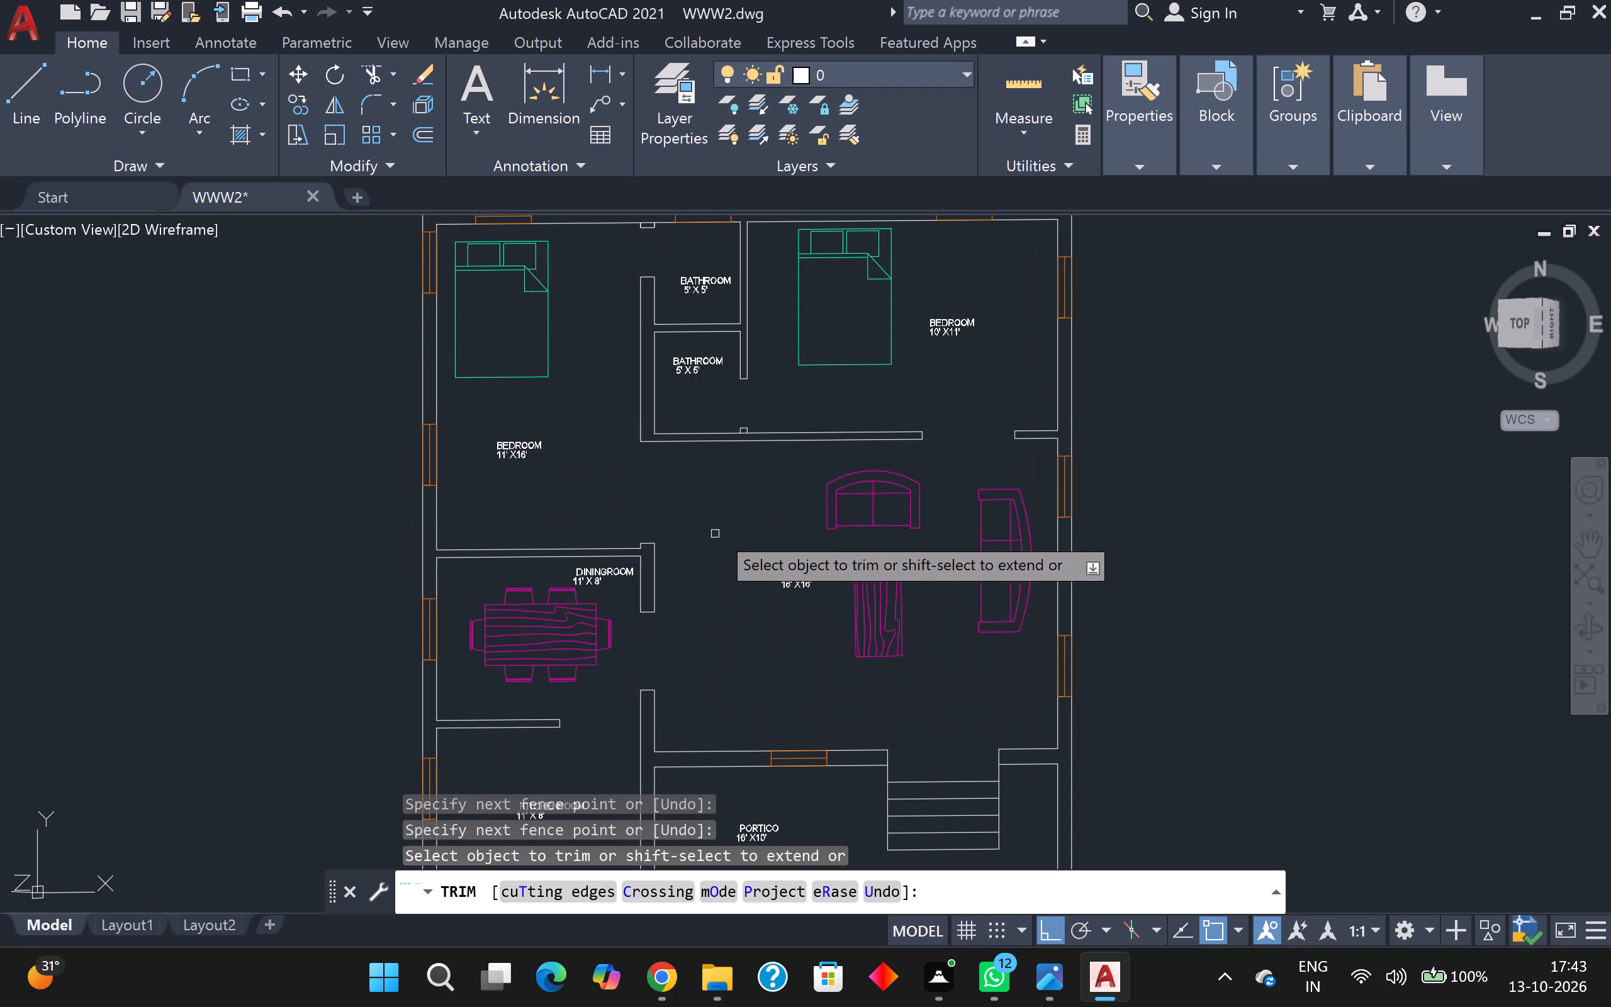
pyautogui.moveTo(724, 516); pyautogui.dragTo(730, 666, button='middle')
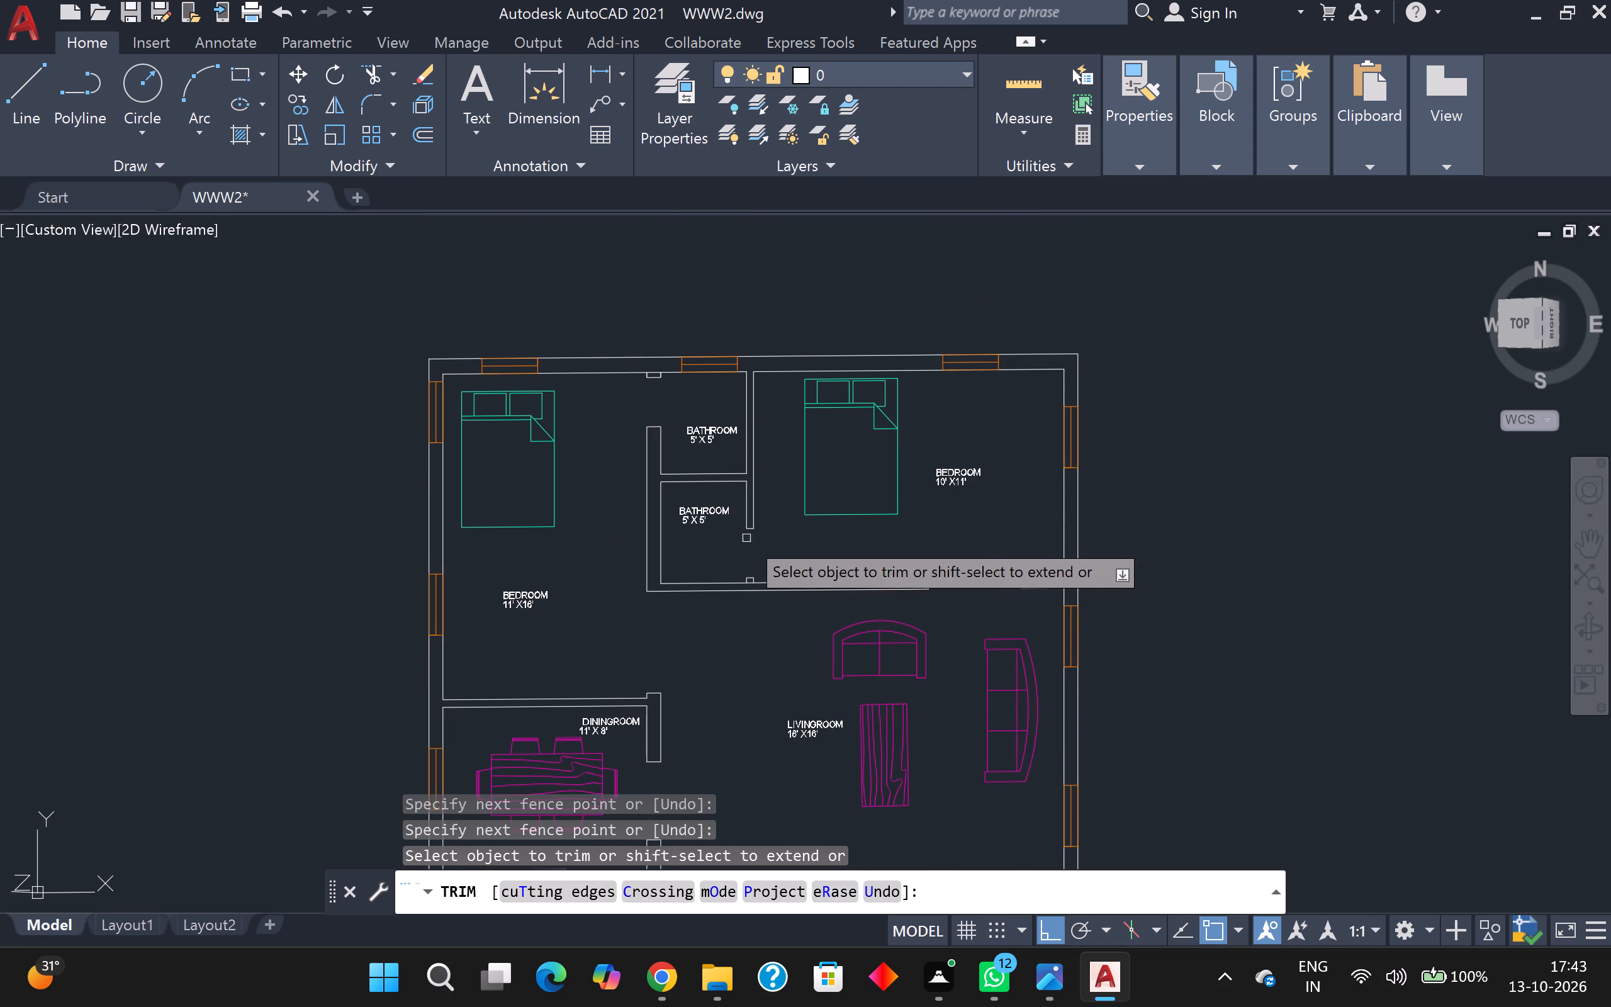
pyautogui.scroll(1, 709, 534)
pyautogui.moveTo(710, 534); pyautogui.dragTo(861, 738, button='middle')
pyautogui.scroll(-1, 761, 593)
pyautogui.moveTo(736, 673); pyautogui.dragTo(774, 580, button='middle')
pyautogui.scroll(1, 747, 664)
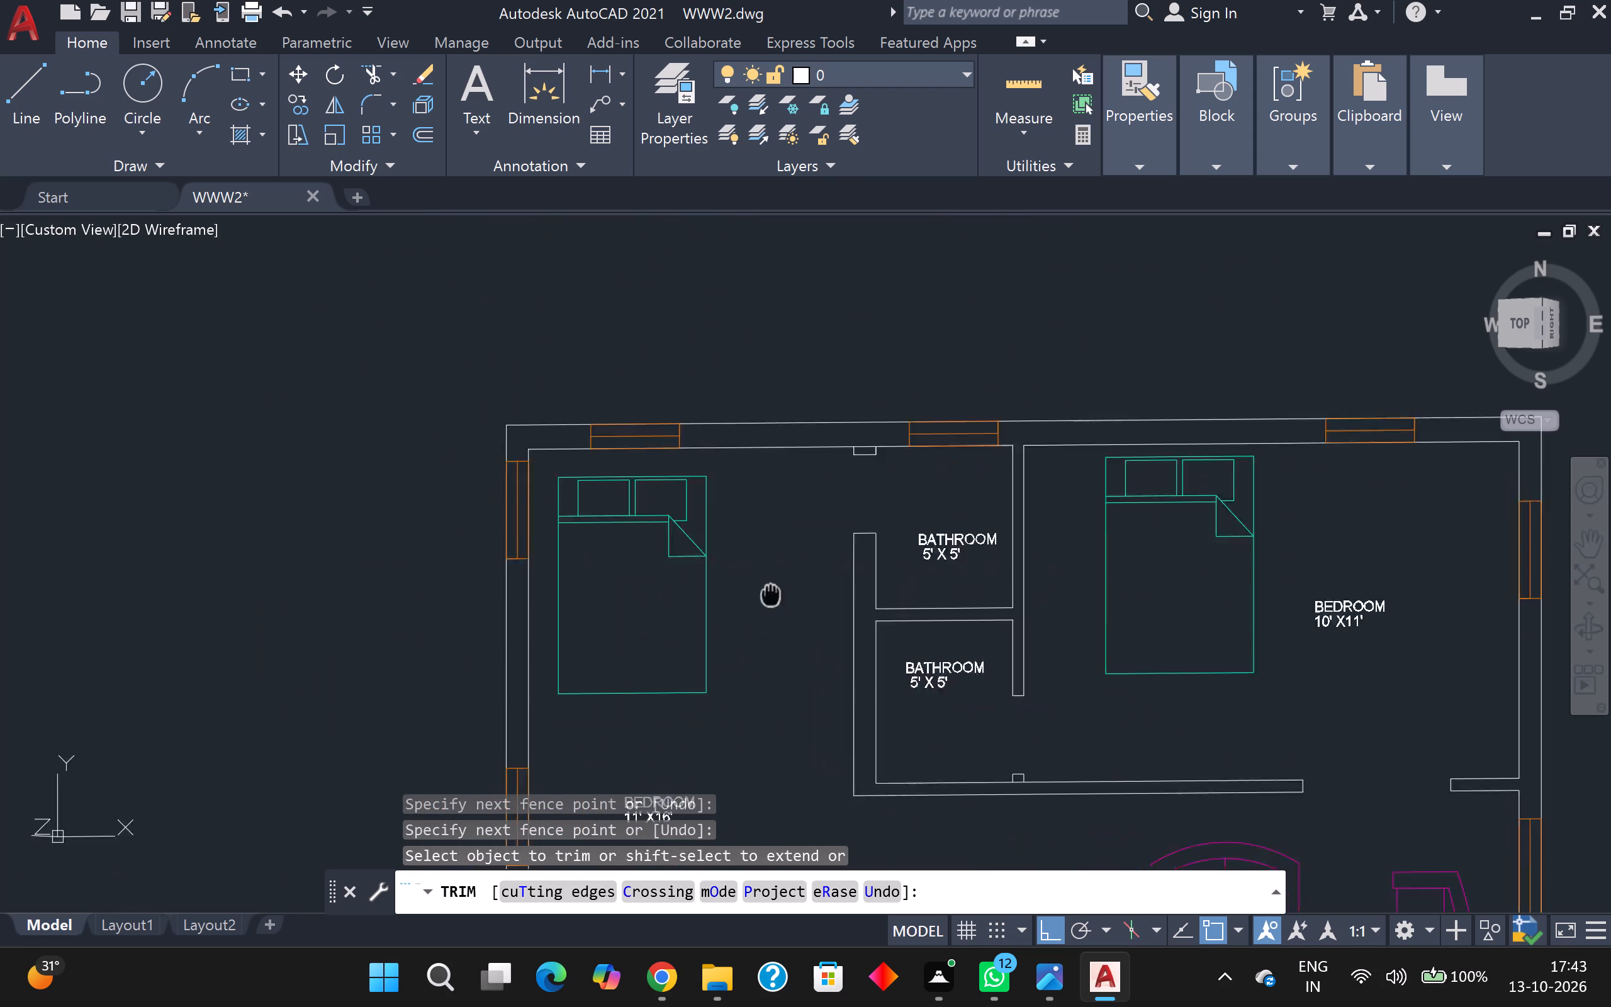
pyautogui.moveTo(774, 580); pyautogui.dragTo(792, 516, button='middle')
pyautogui.scroll(-2, 709, 595)
pyautogui.moveTo(717, 617); pyautogui.dragTo(817, 444, button='middle')
pyautogui.scroll(1, 724, 608)
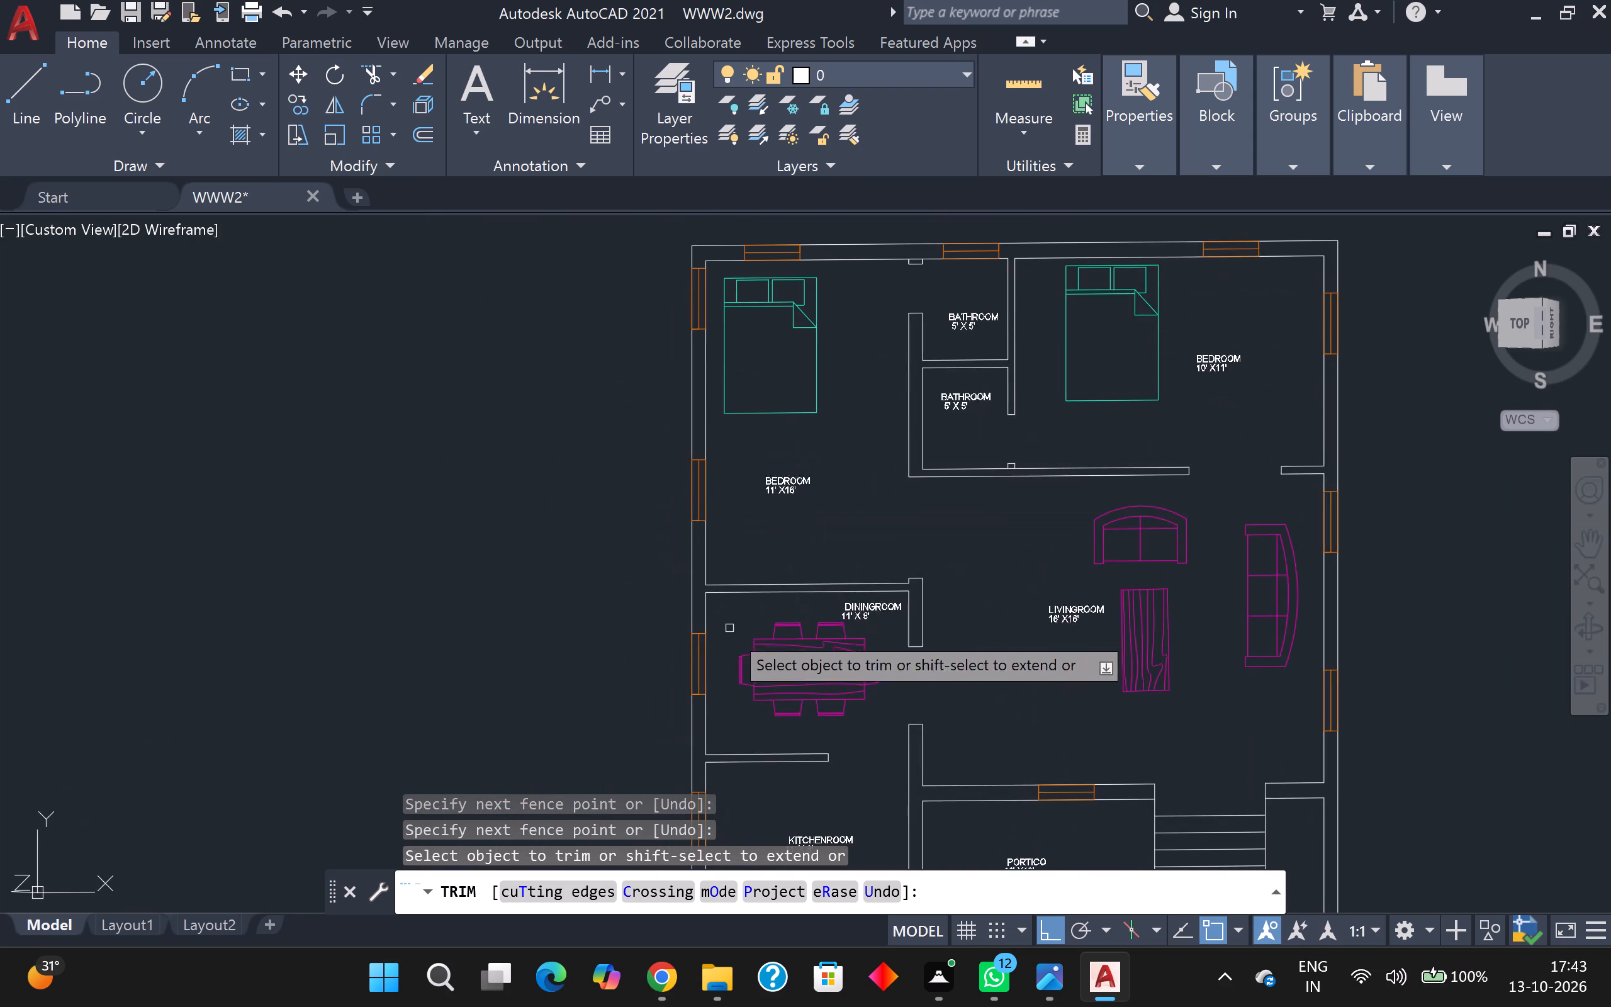
pyautogui.scroll(-1, 730, 633)
pyautogui.scroll(3, 746, 687)
pyautogui.moveTo(768, 607); pyautogui.dragTo(853, 361, button='middle')
pyautogui.scroll(-2, 710, 464)
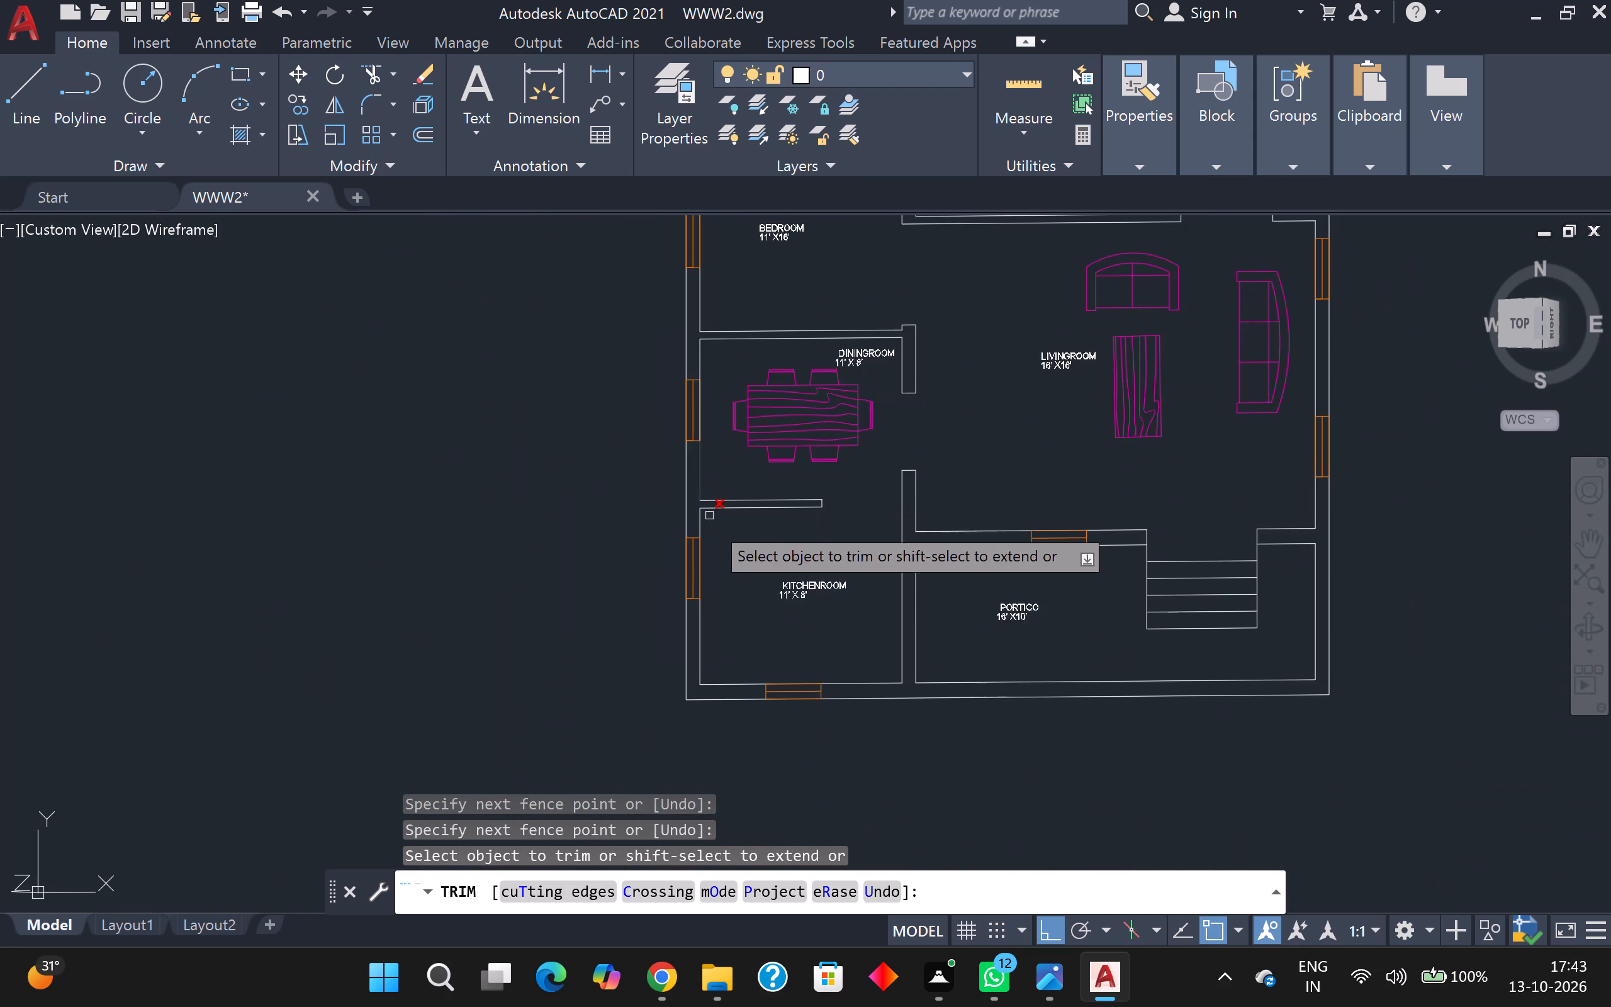
pyautogui.scroll(1, 733, 568)
pyautogui.moveTo(737, 561); pyautogui.dragTo(690, 729, button='middle')
pyautogui.press('Escape')
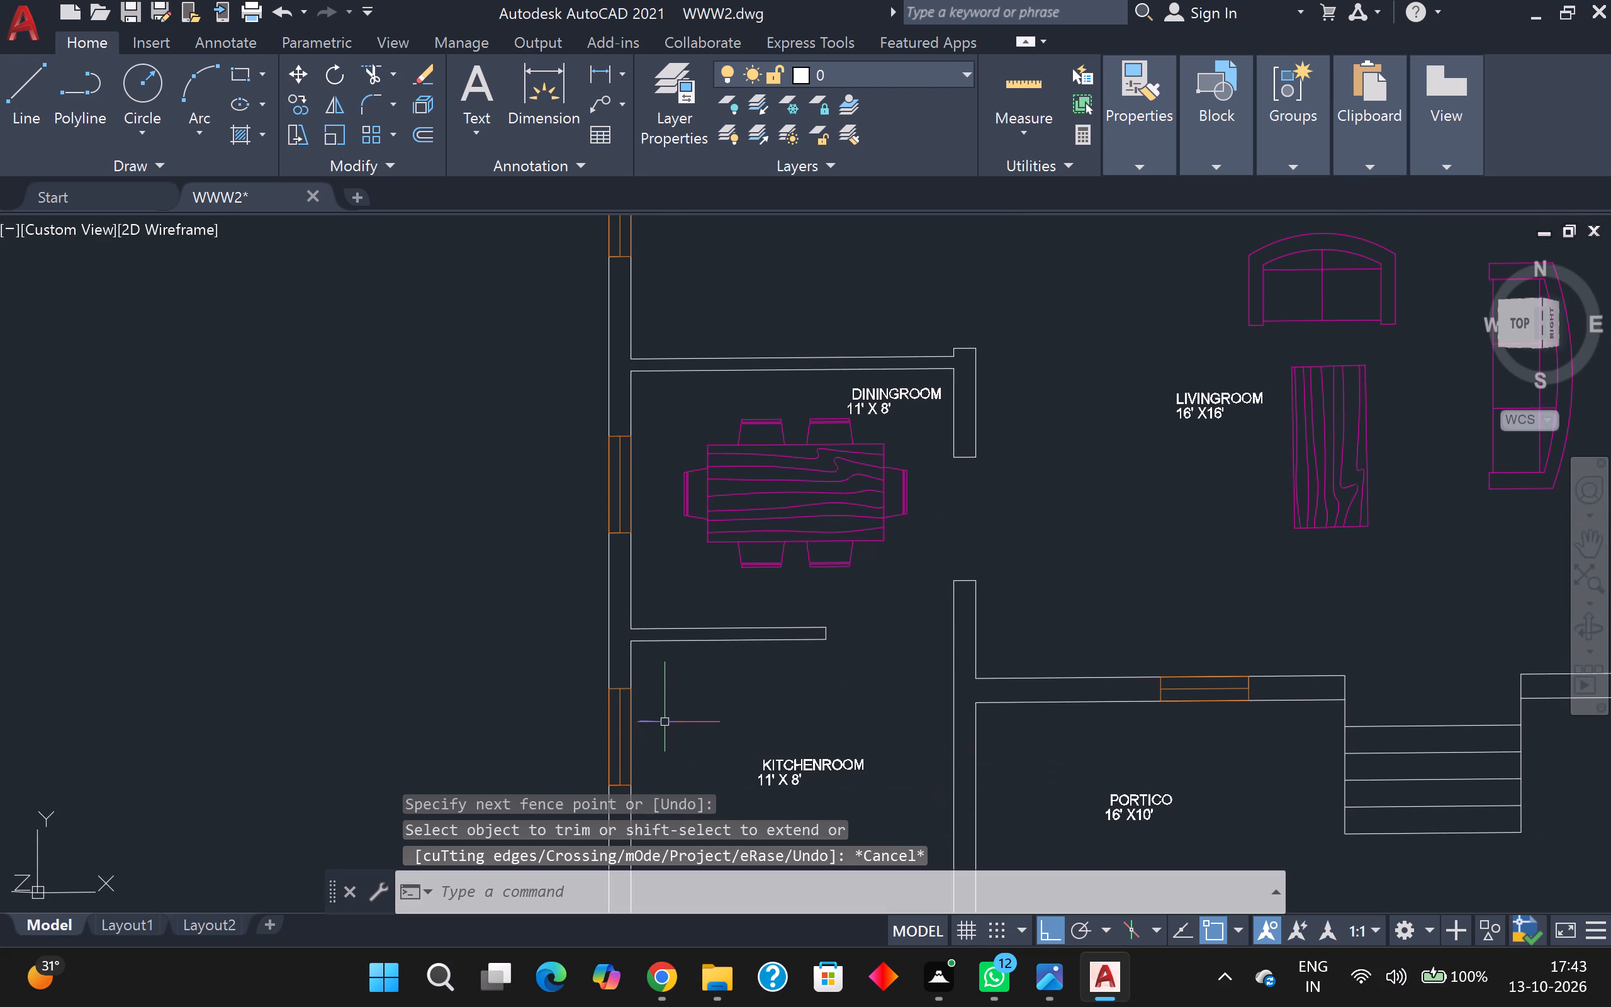
# Hatch the connected walls of the floor plan with the SOLID pattern in colour 99,100,102.
pyautogui.click(236, 141)
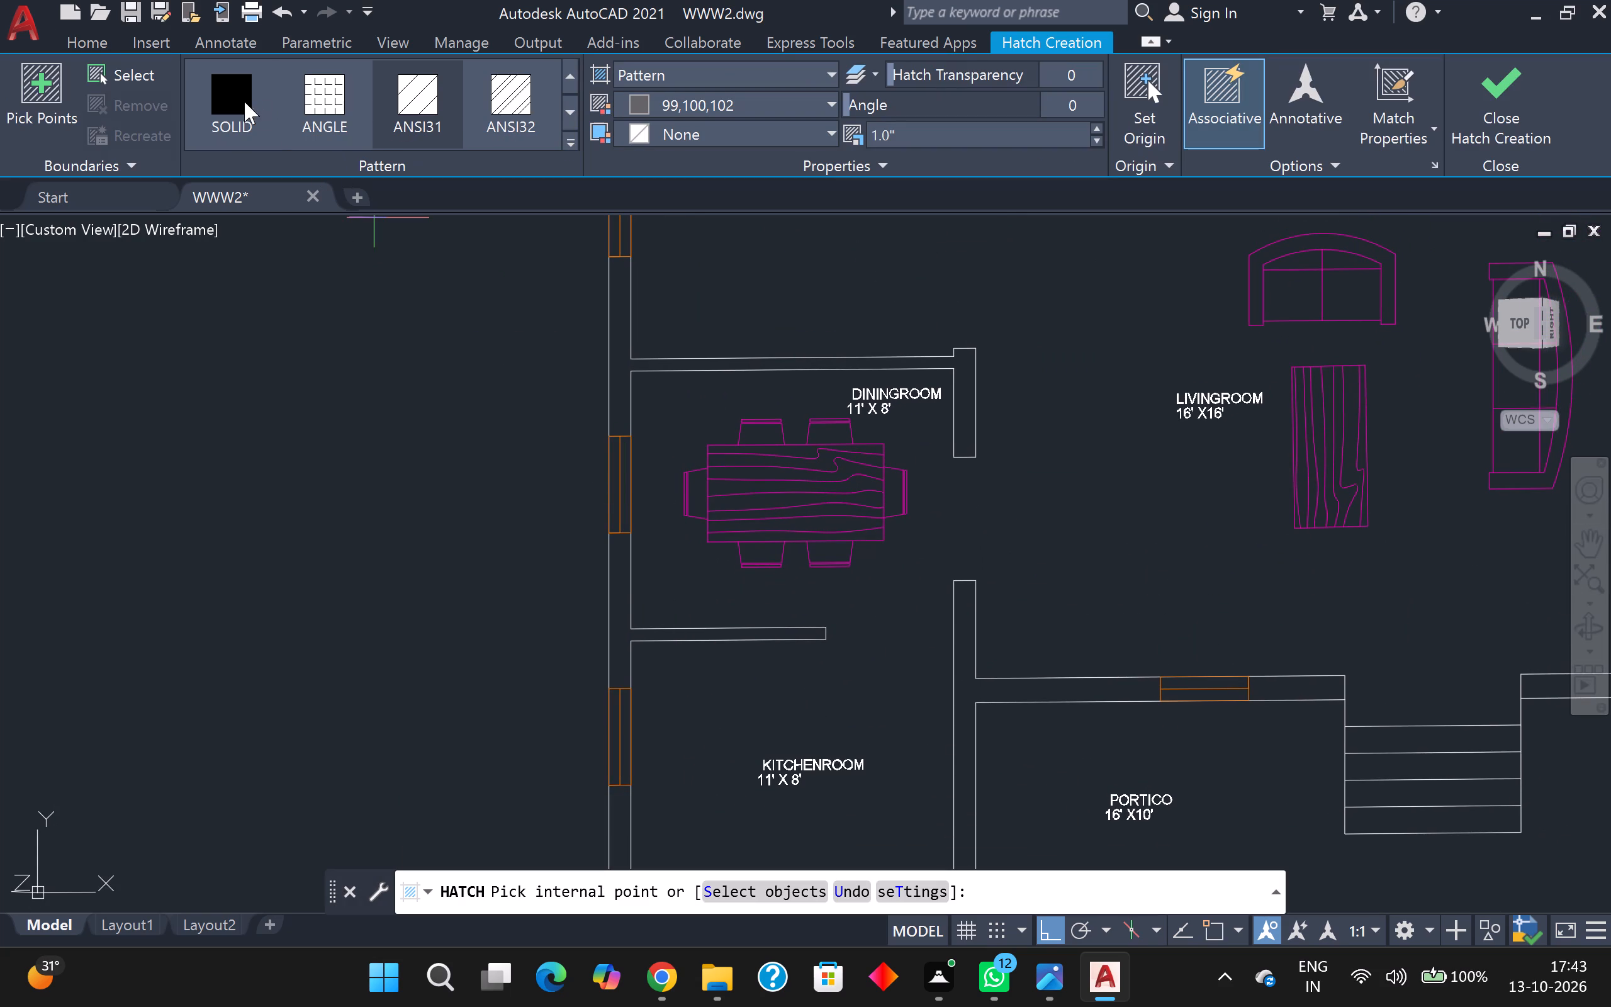
pyautogui.click(239, 101)
pyautogui.click(644, 109)
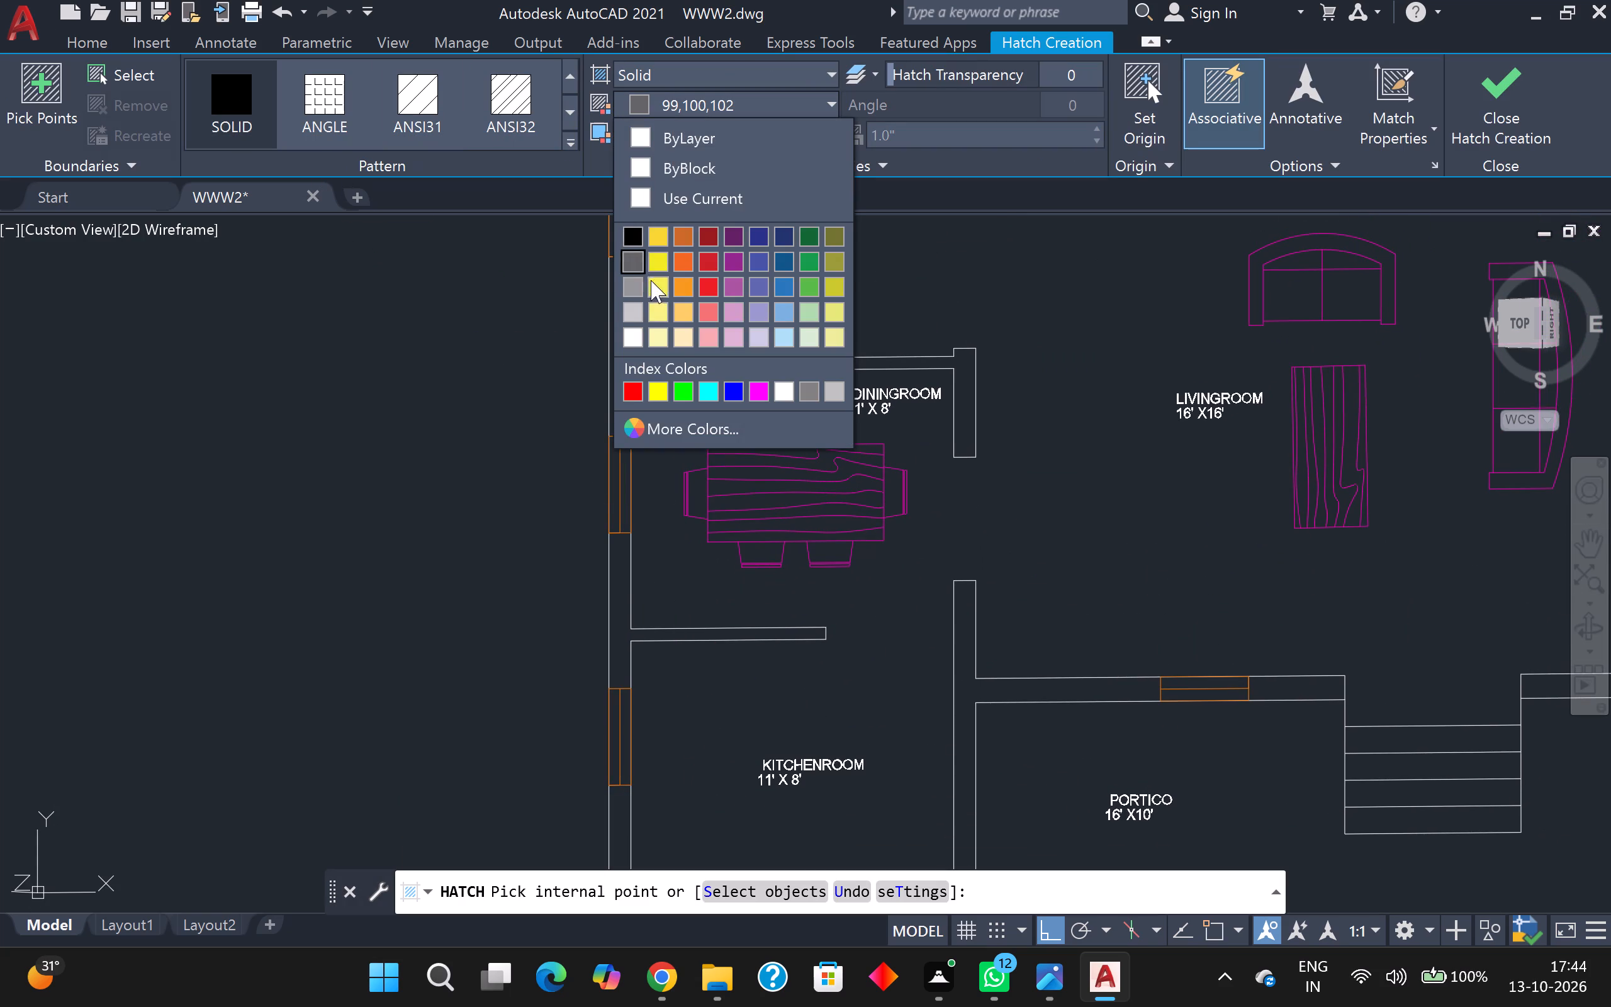
pyautogui.click(636, 267)
pyautogui.scroll(4, 615, 346)
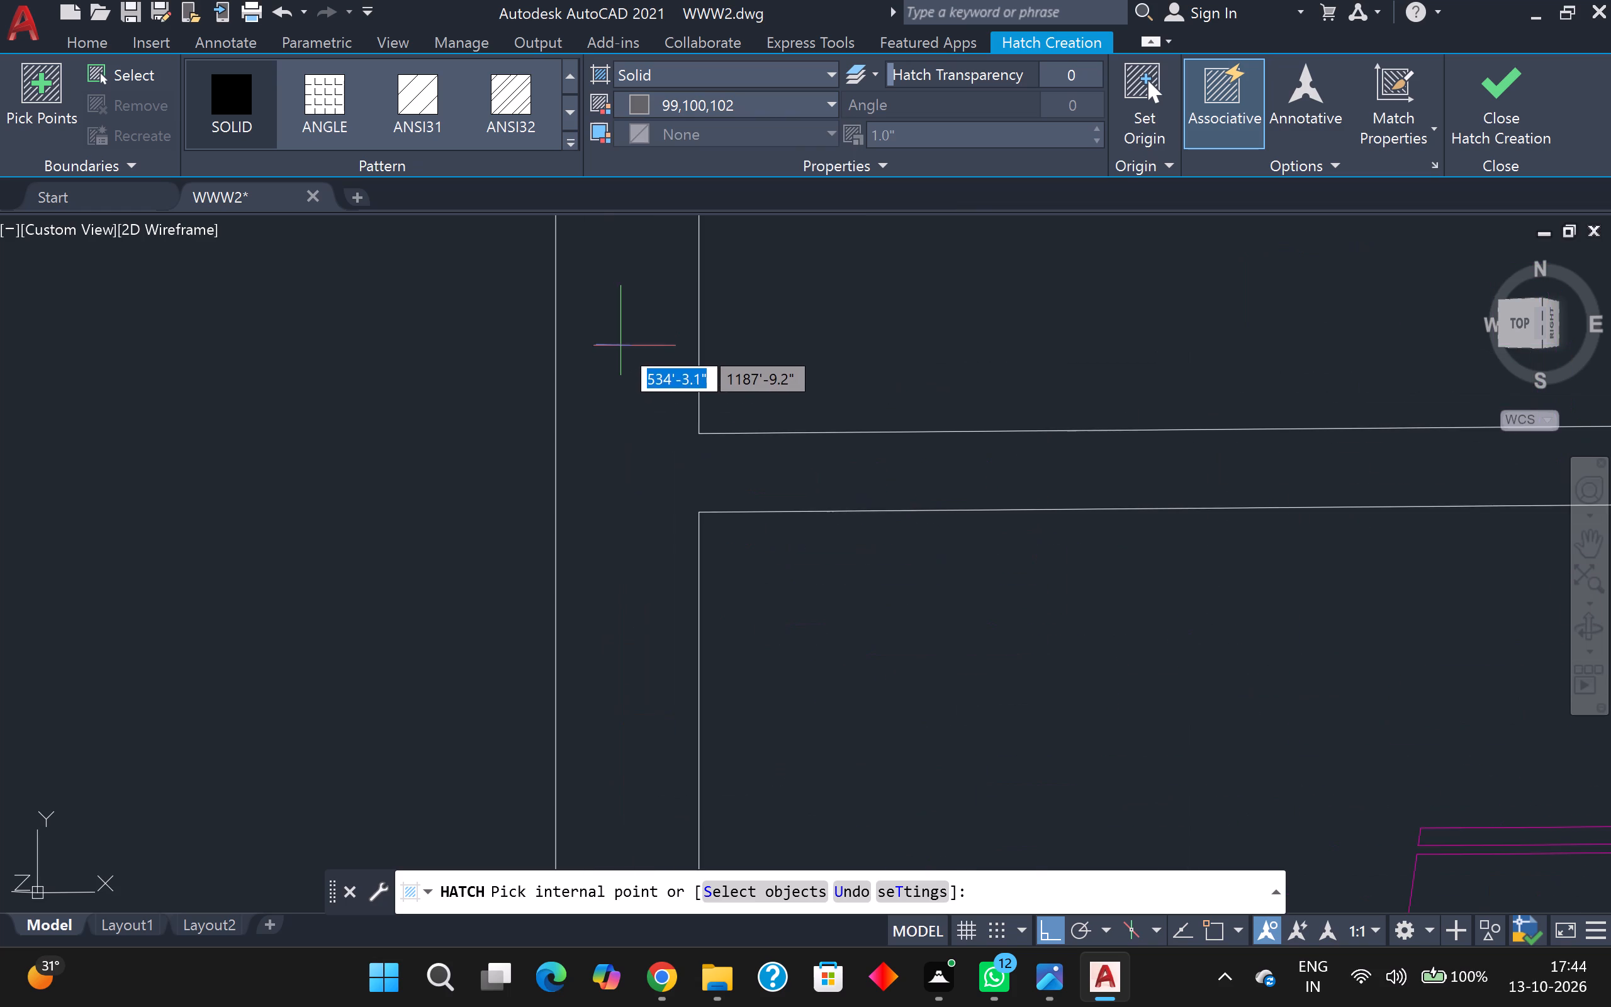
pyautogui.click(620, 345)
pyautogui.scroll(-7, 620, 345)
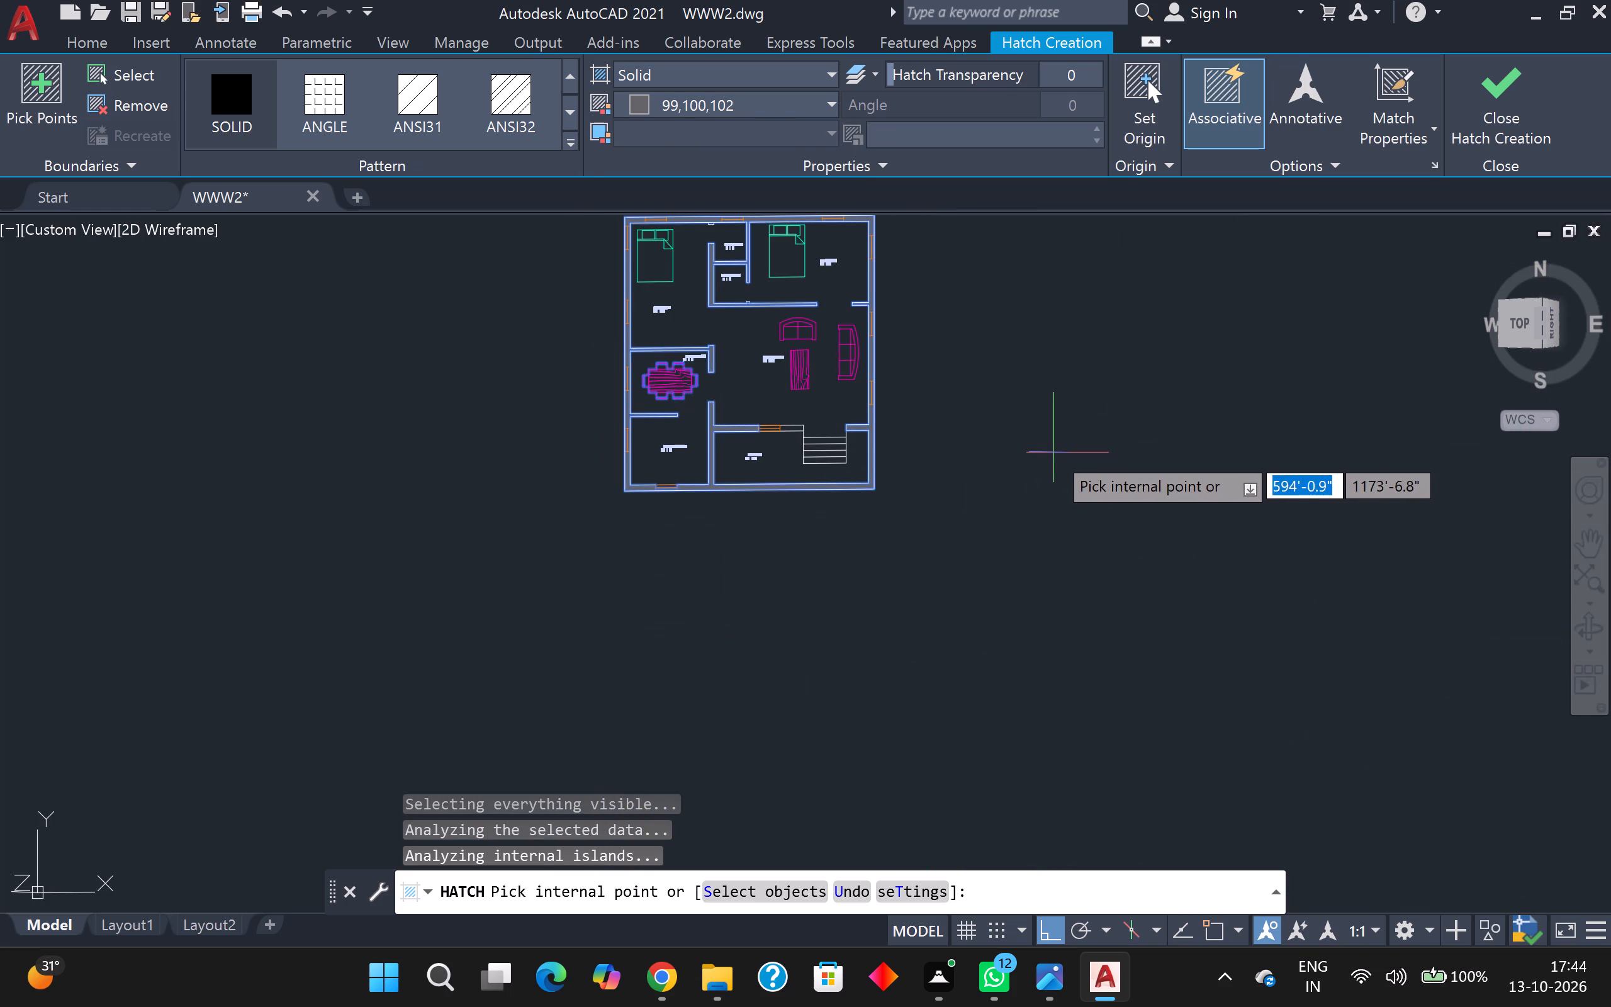
pyautogui.press('Escape')
# Hatch the small wall stub on the north wall beside the upper bathroom's door opening with SOLID in colour 99,100,102.
pyautogui.moveTo(1053, 456); pyautogui.dragTo(1120, 585, button='middle')
pyautogui.scroll(1, 1092, 566)
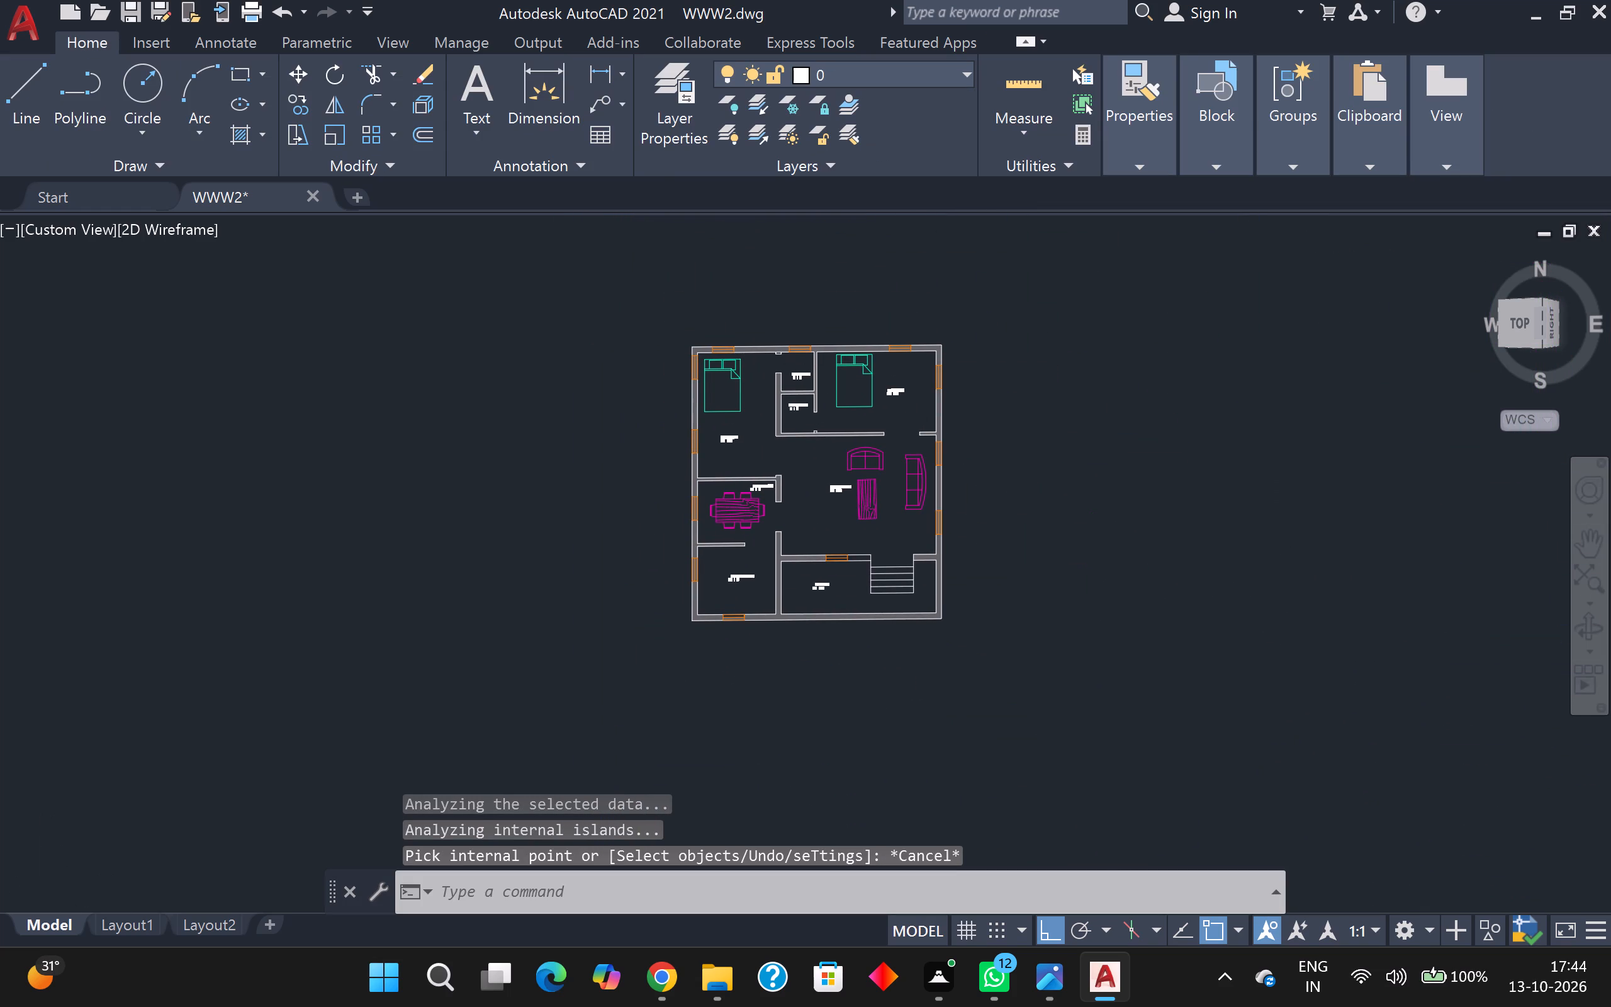
pyautogui.scroll(2, 763, 354)
pyautogui.scroll(-1, 763, 354)
pyautogui.moveTo(763, 354); pyautogui.dragTo(770, 360, button='middle')
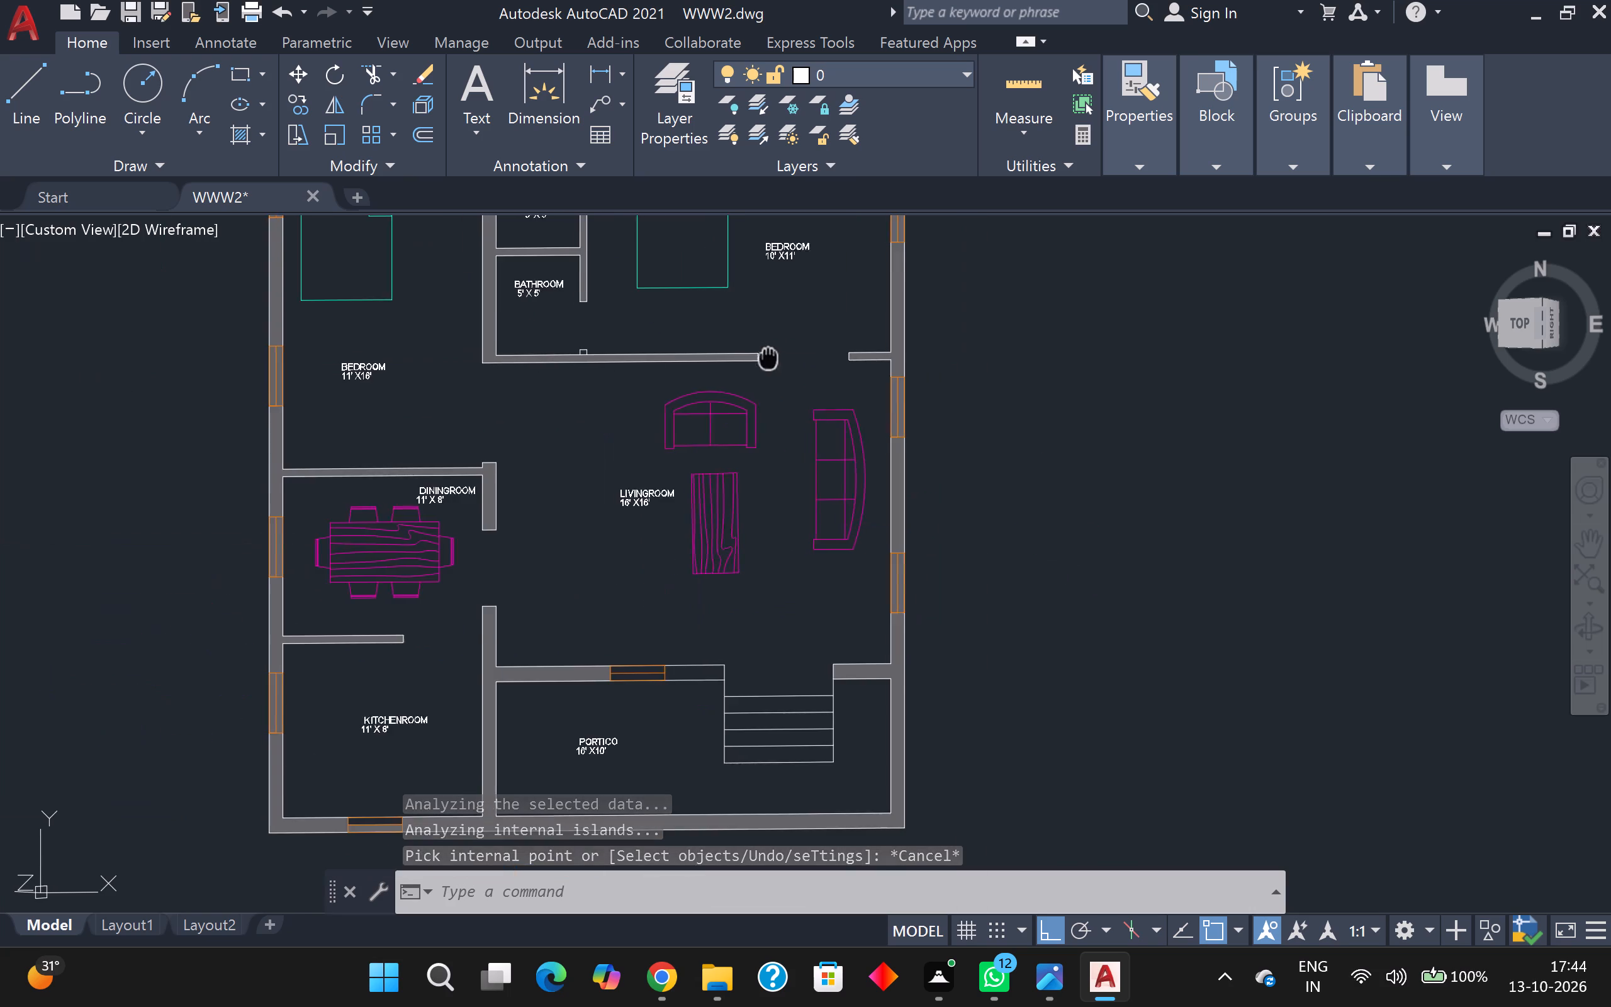
pyautogui.moveTo(770, 360); pyautogui.dragTo(761, 472, button='middle')
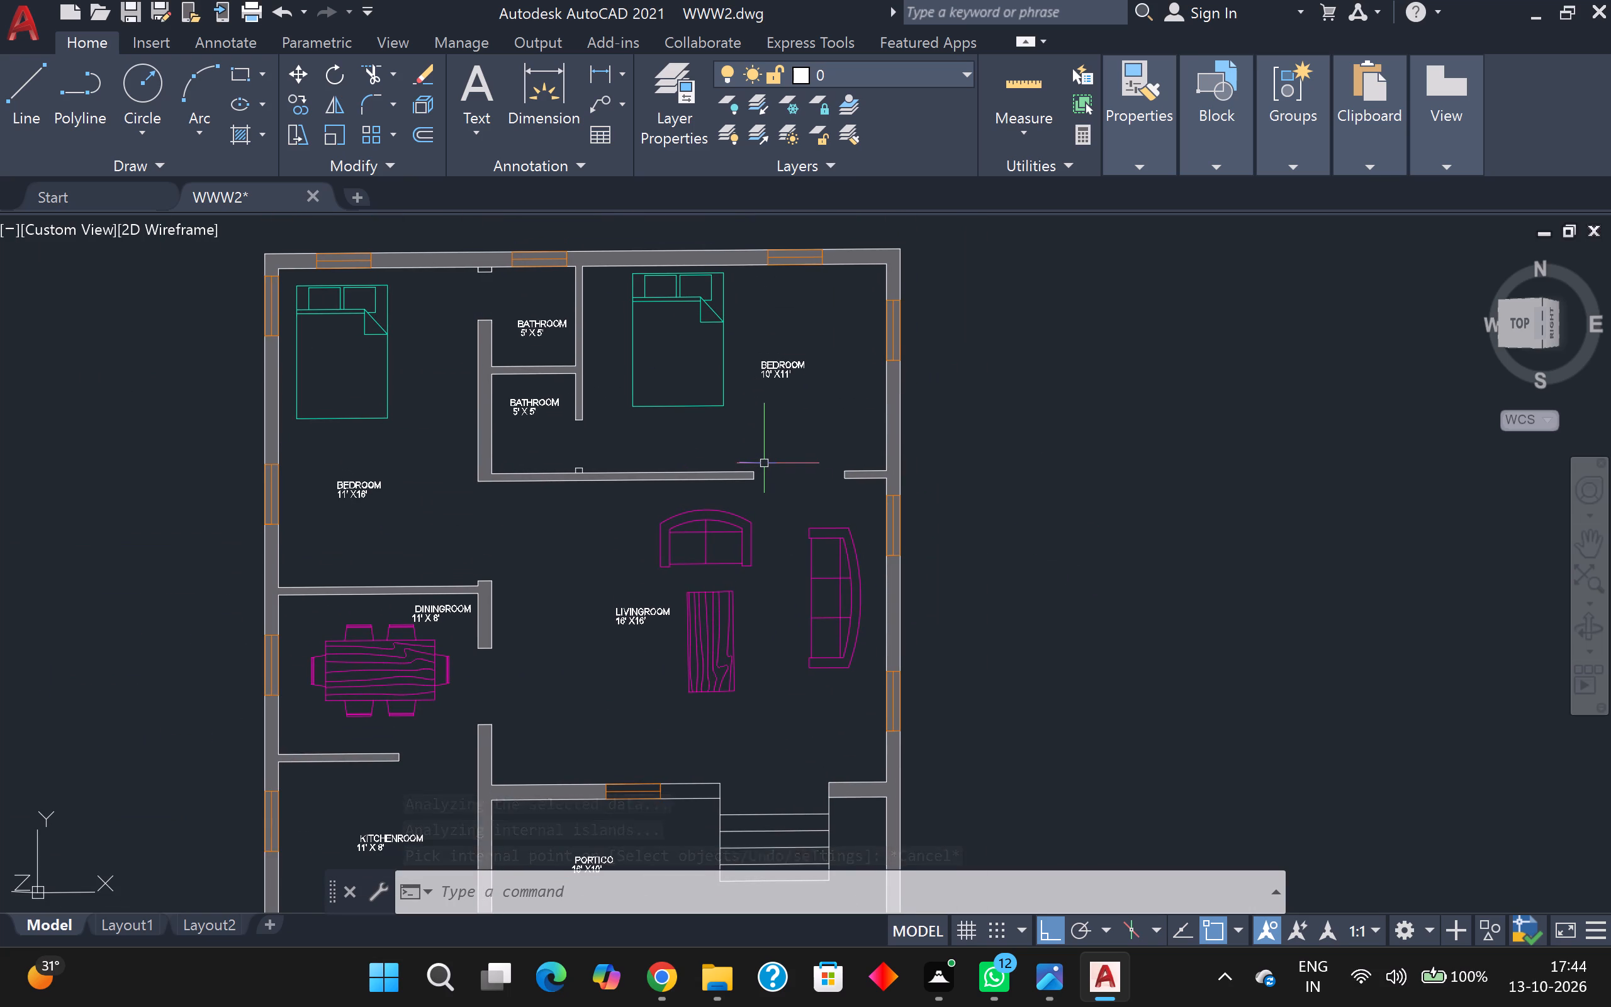
pyautogui.scroll(1, 778, 444)
pyautogui.moveTo(778, 444); pyautogui.dragTo(787, 582, button='middle')
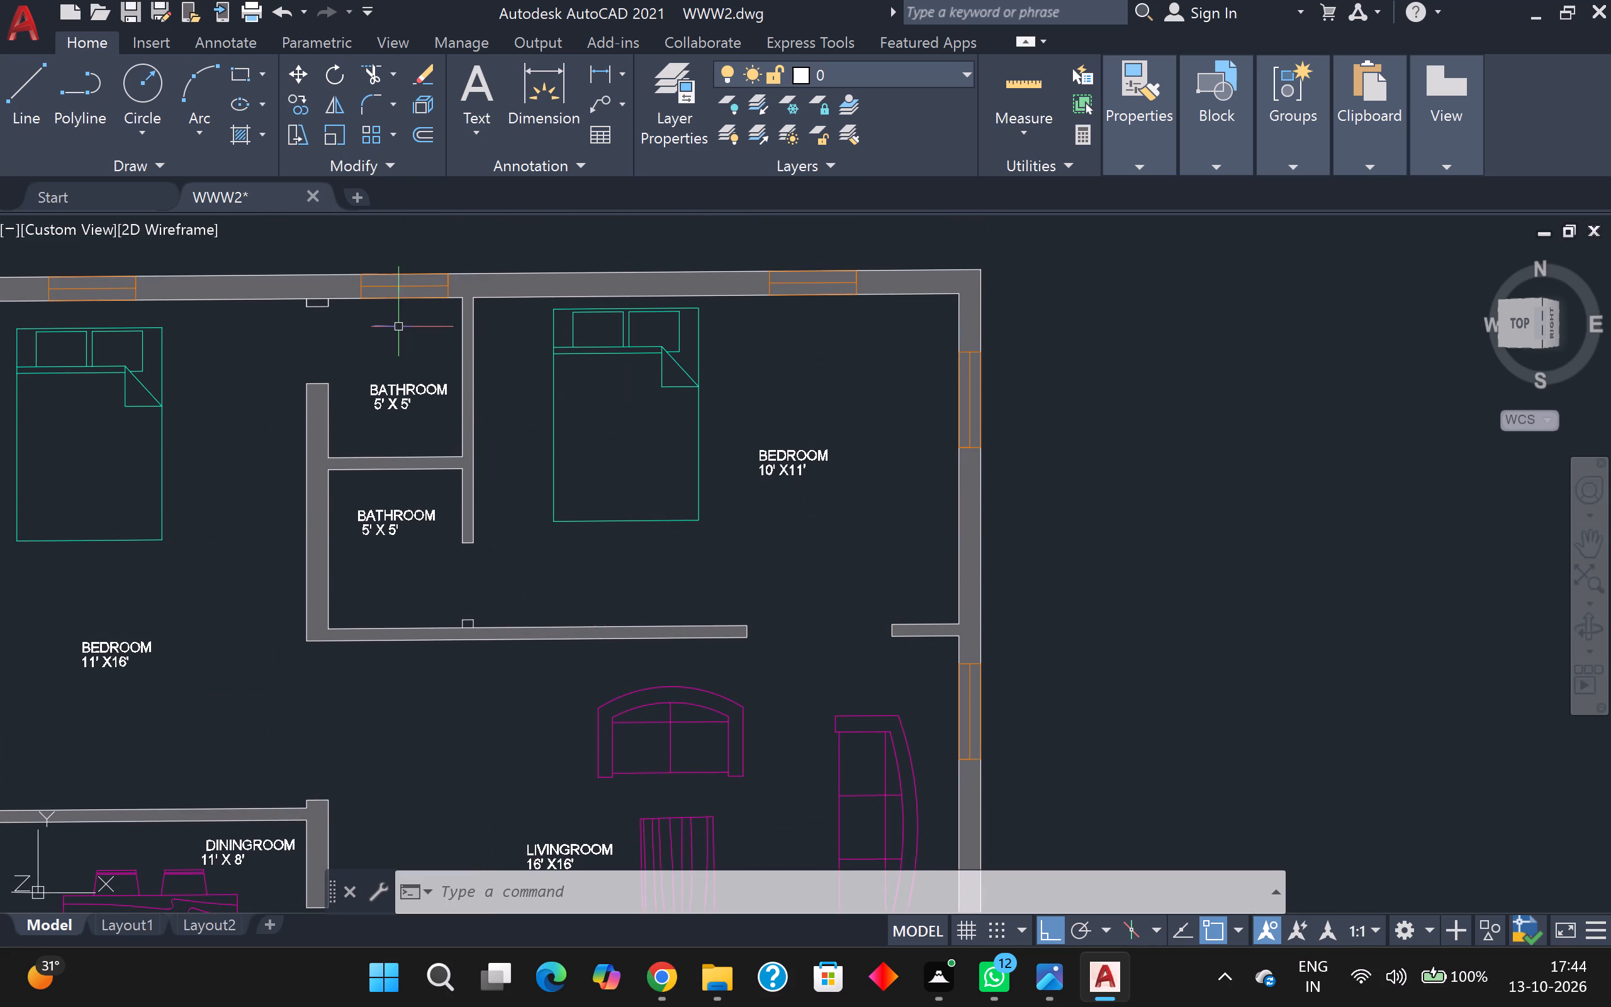
pyautogui.scroll(2, 388, 324)
pyautogui.moveTo(342, 317); pyautogui.dragTo(638, 483, button='middle')
pyautogui.scroll(3, 517, 436)
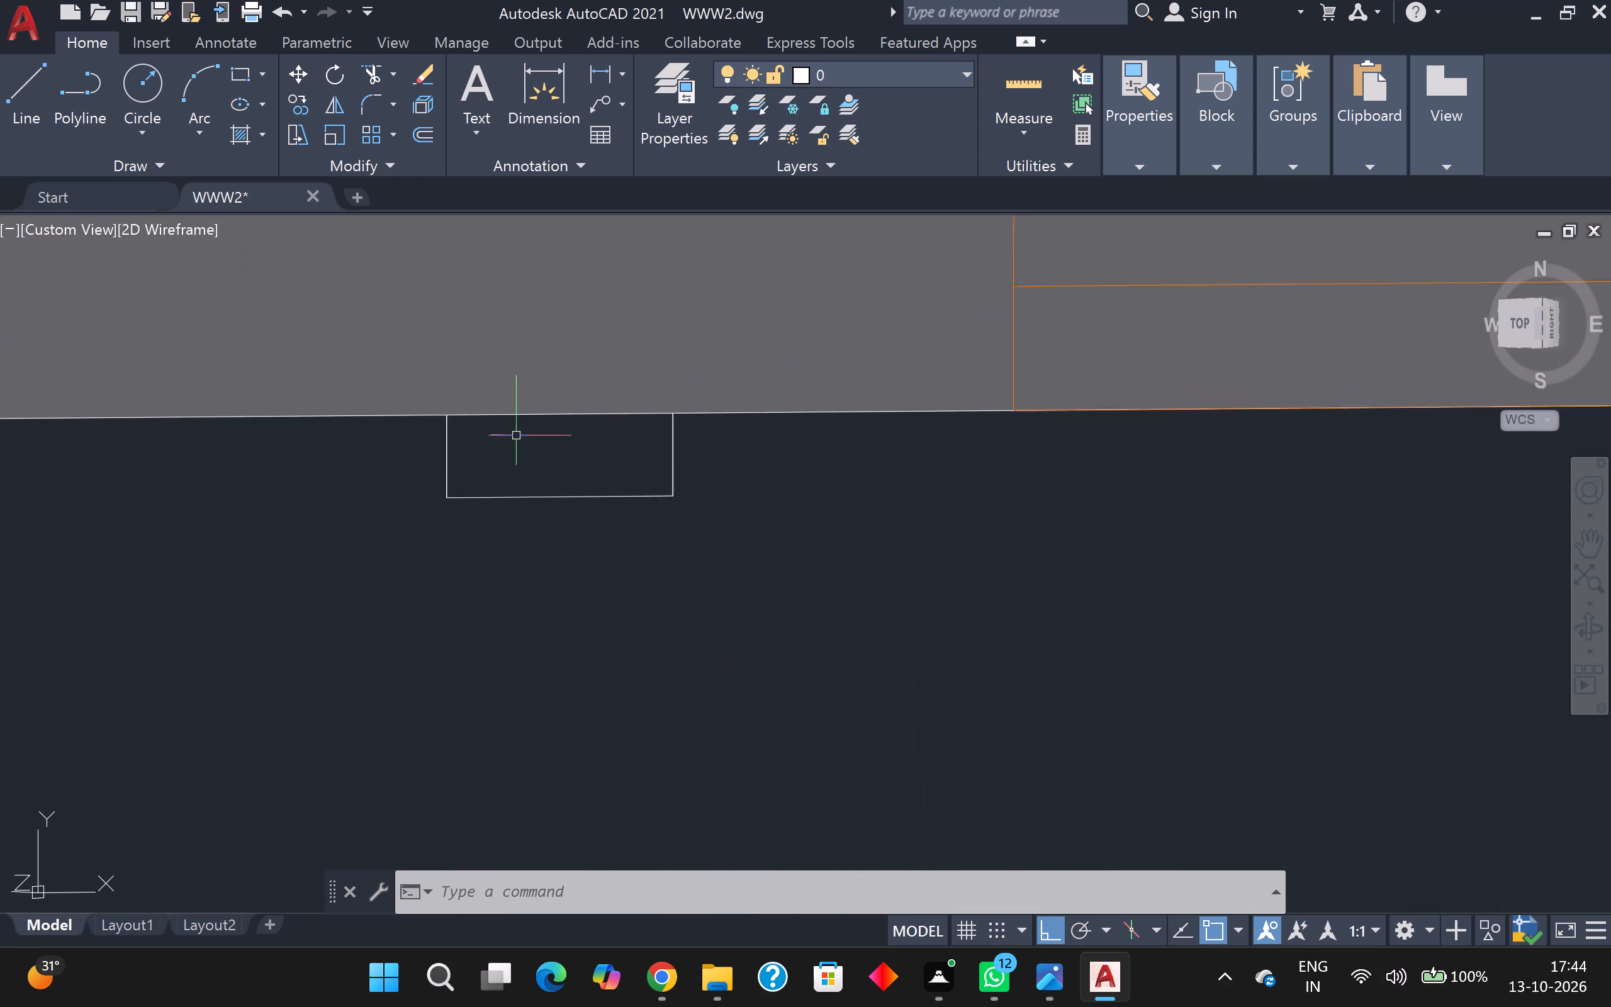
pyautogui.scroll(2, 516, 436)
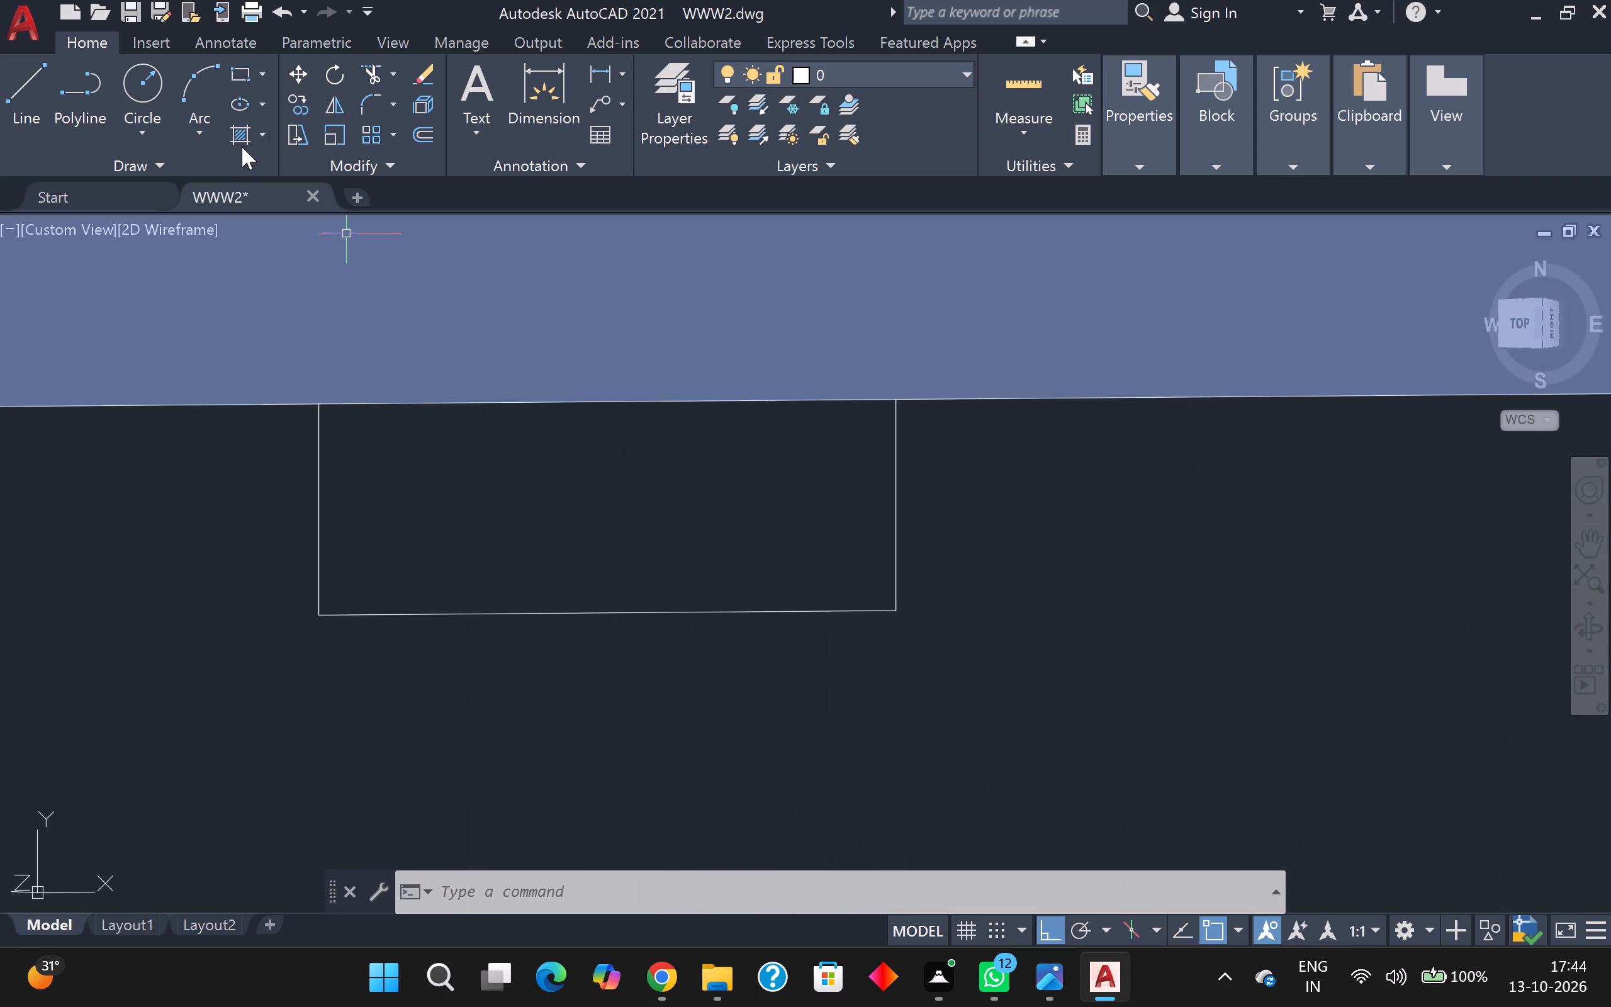
pyautogui.click(239, 142)
pyautogui.click(631, 99)
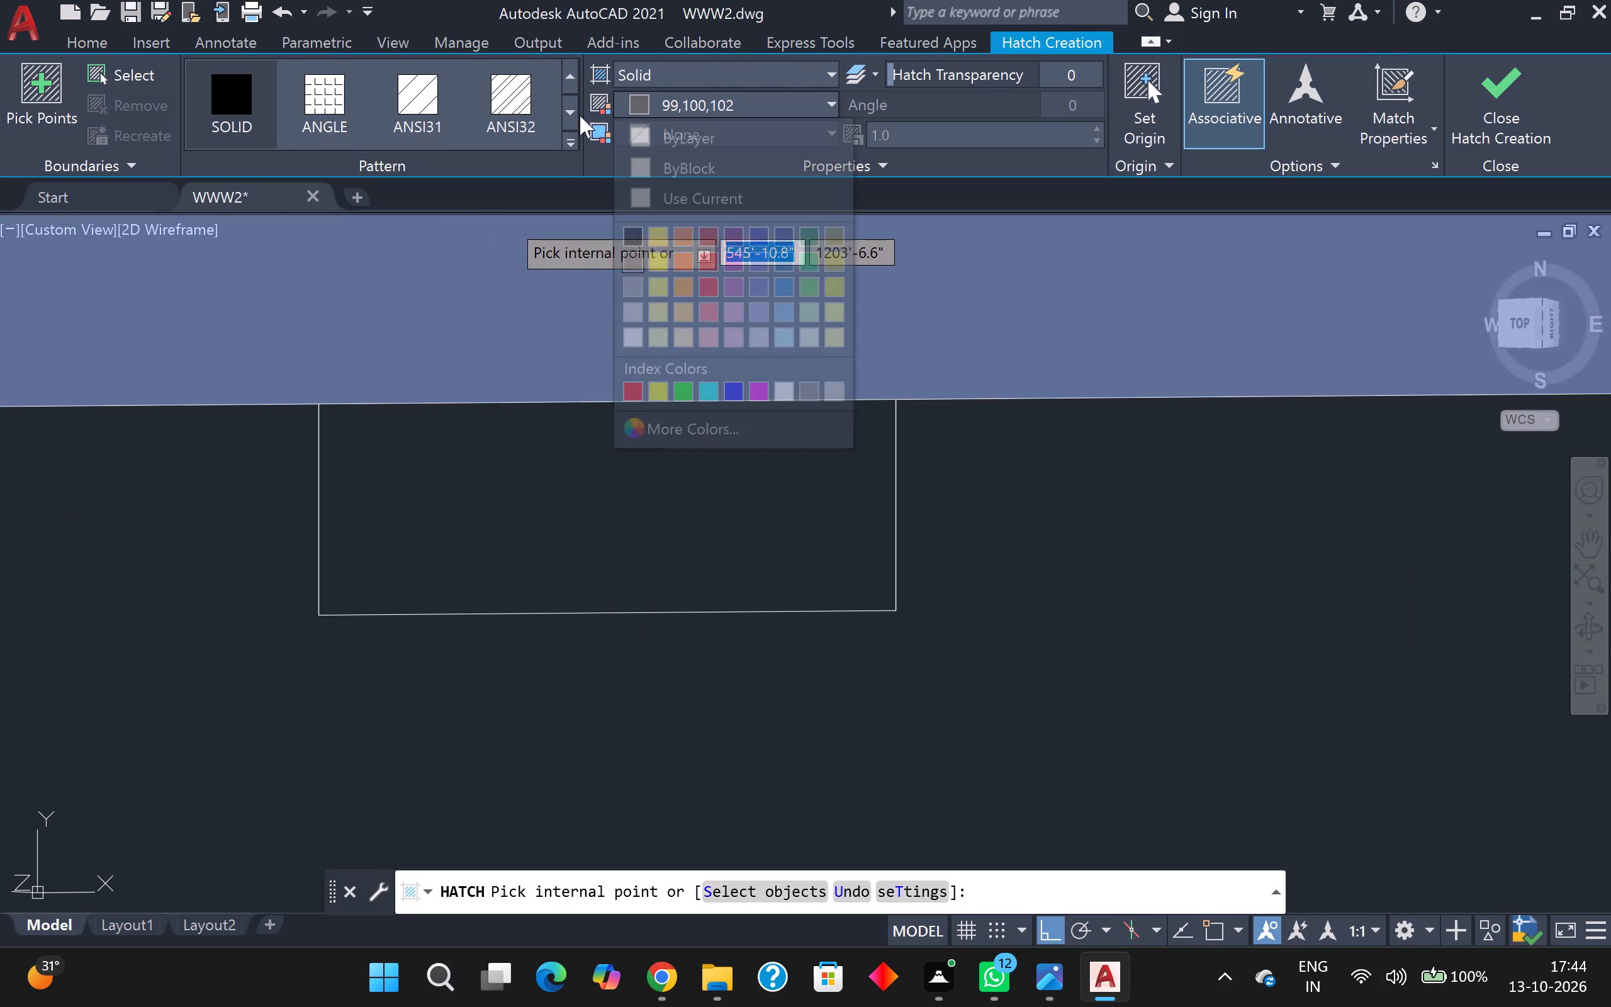
pyautogui.click(245, 109)
pyautogui.scroll(2, 507, 497)
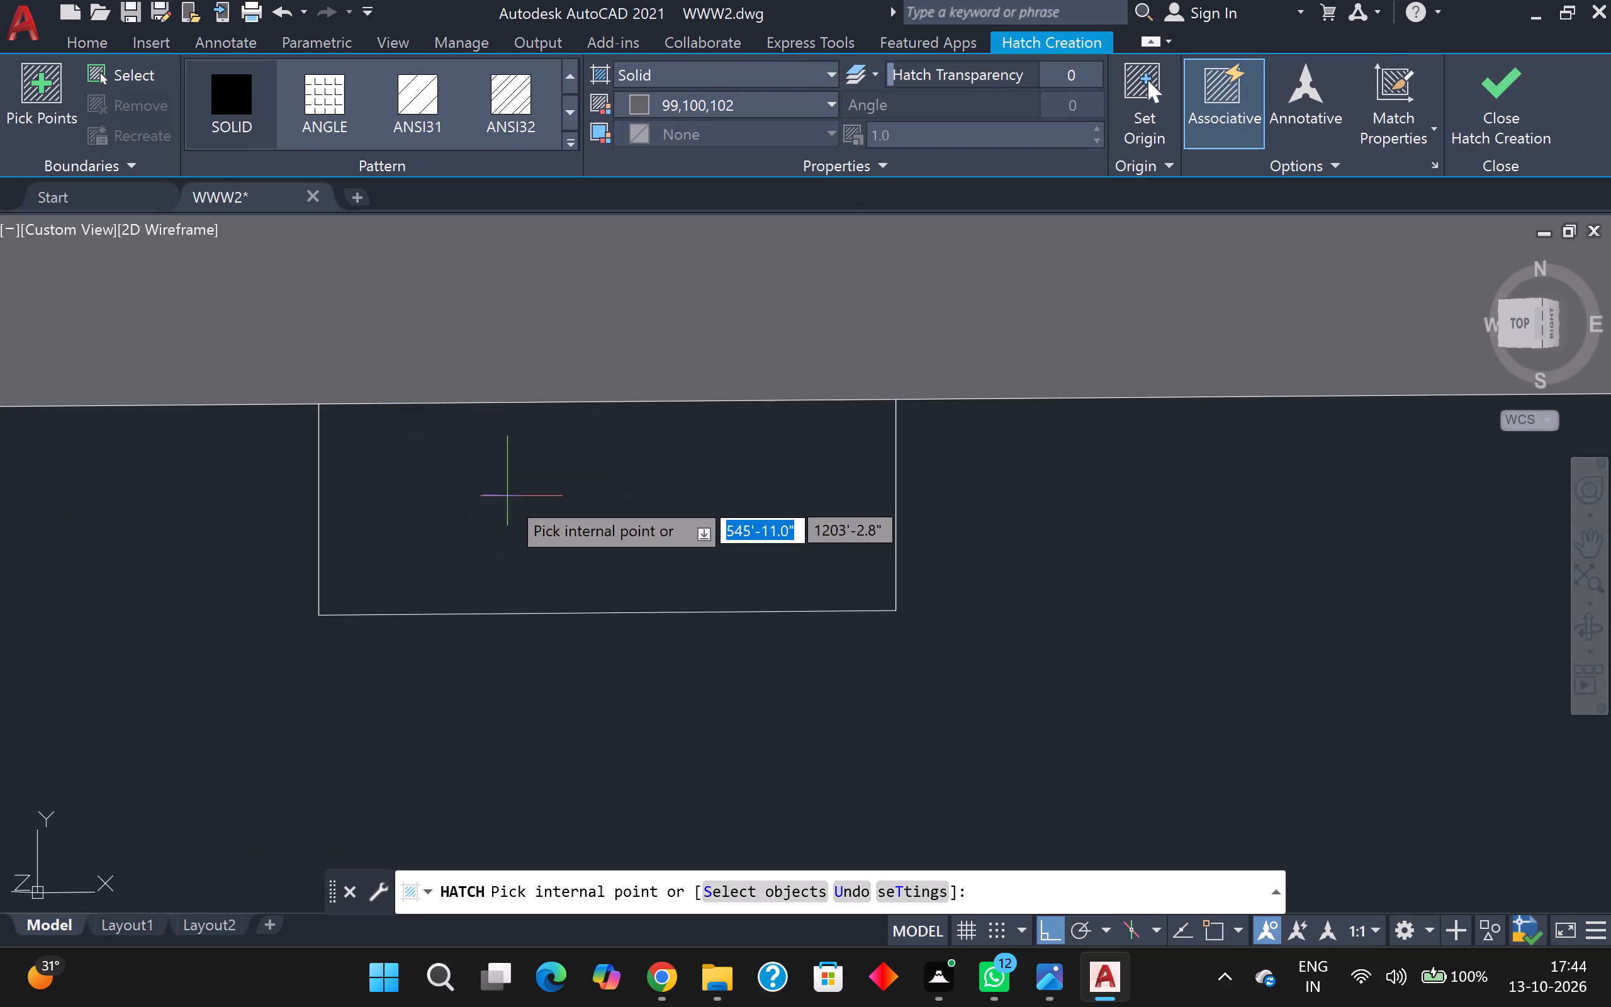
pyautogui.click(507, 497)
pyautogui.scroll(-10, 507, 497)
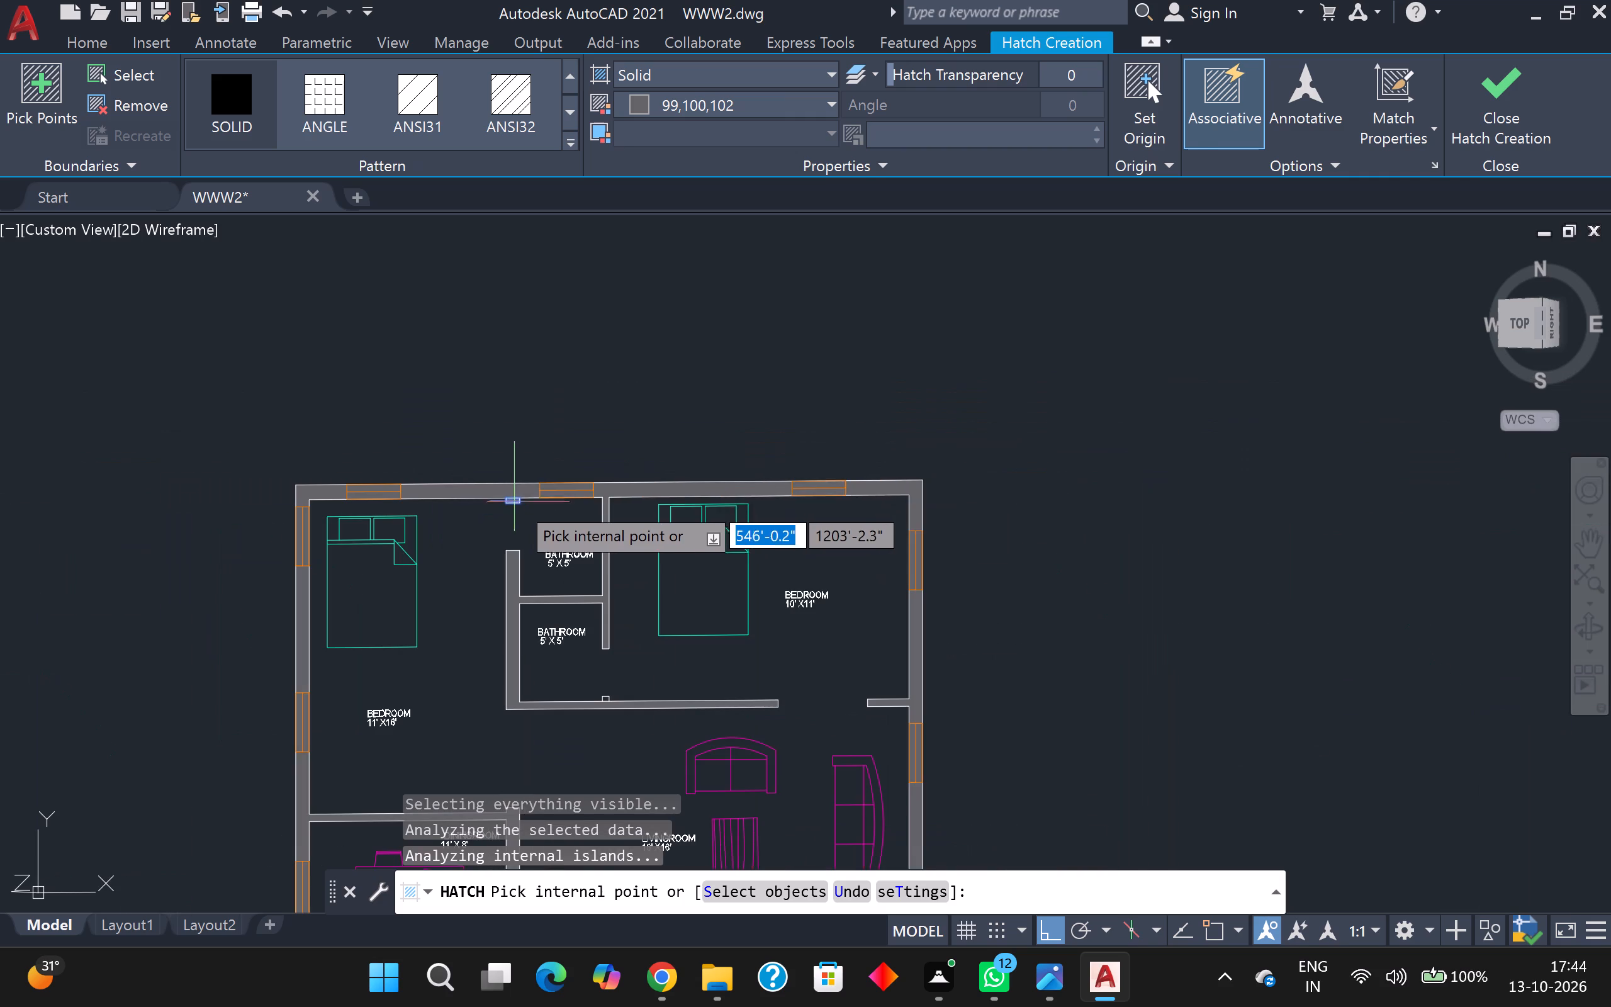
pyautogui.press('Escape')
# Hatch the wall segment between the portico window and the steps with the same solid 99,100,102 fill.
pyautogui.scroll(-2, 658, 321)
pyautogui.moveTo(817, 361); pyautogui.dragTo(852, 329, button='middle')
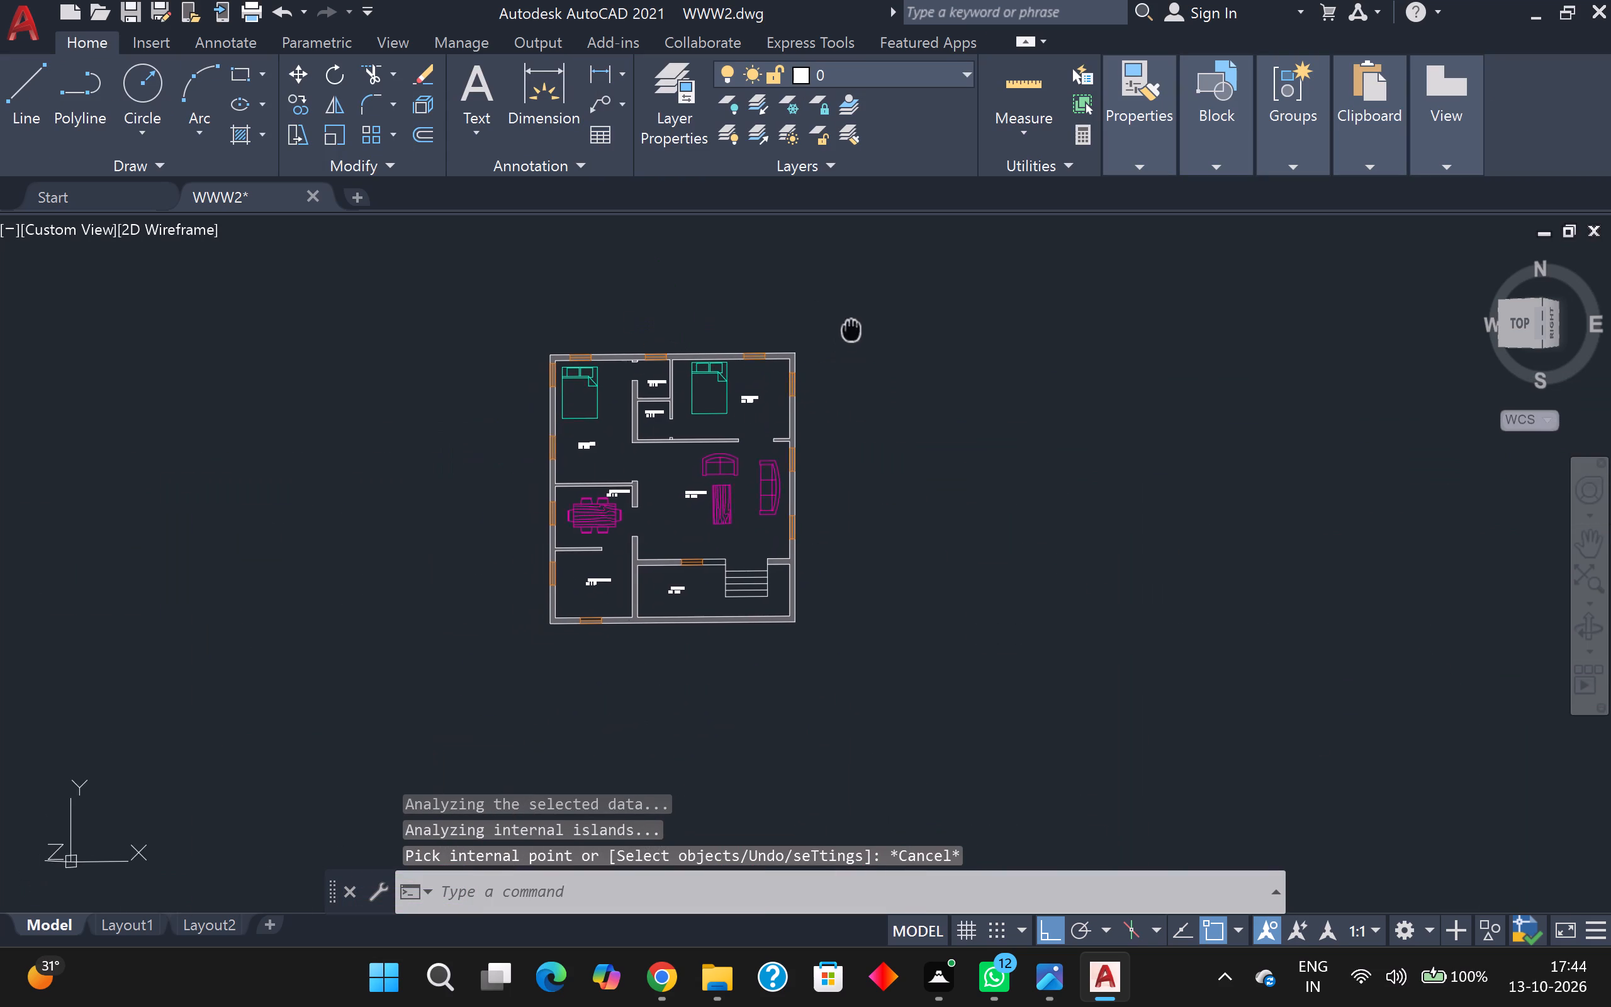
pyautogui.moveTo(852, 329); pyautogui.dragTo(853, 325, button='middle')
pyautogui.scroll(2, 895, 519)
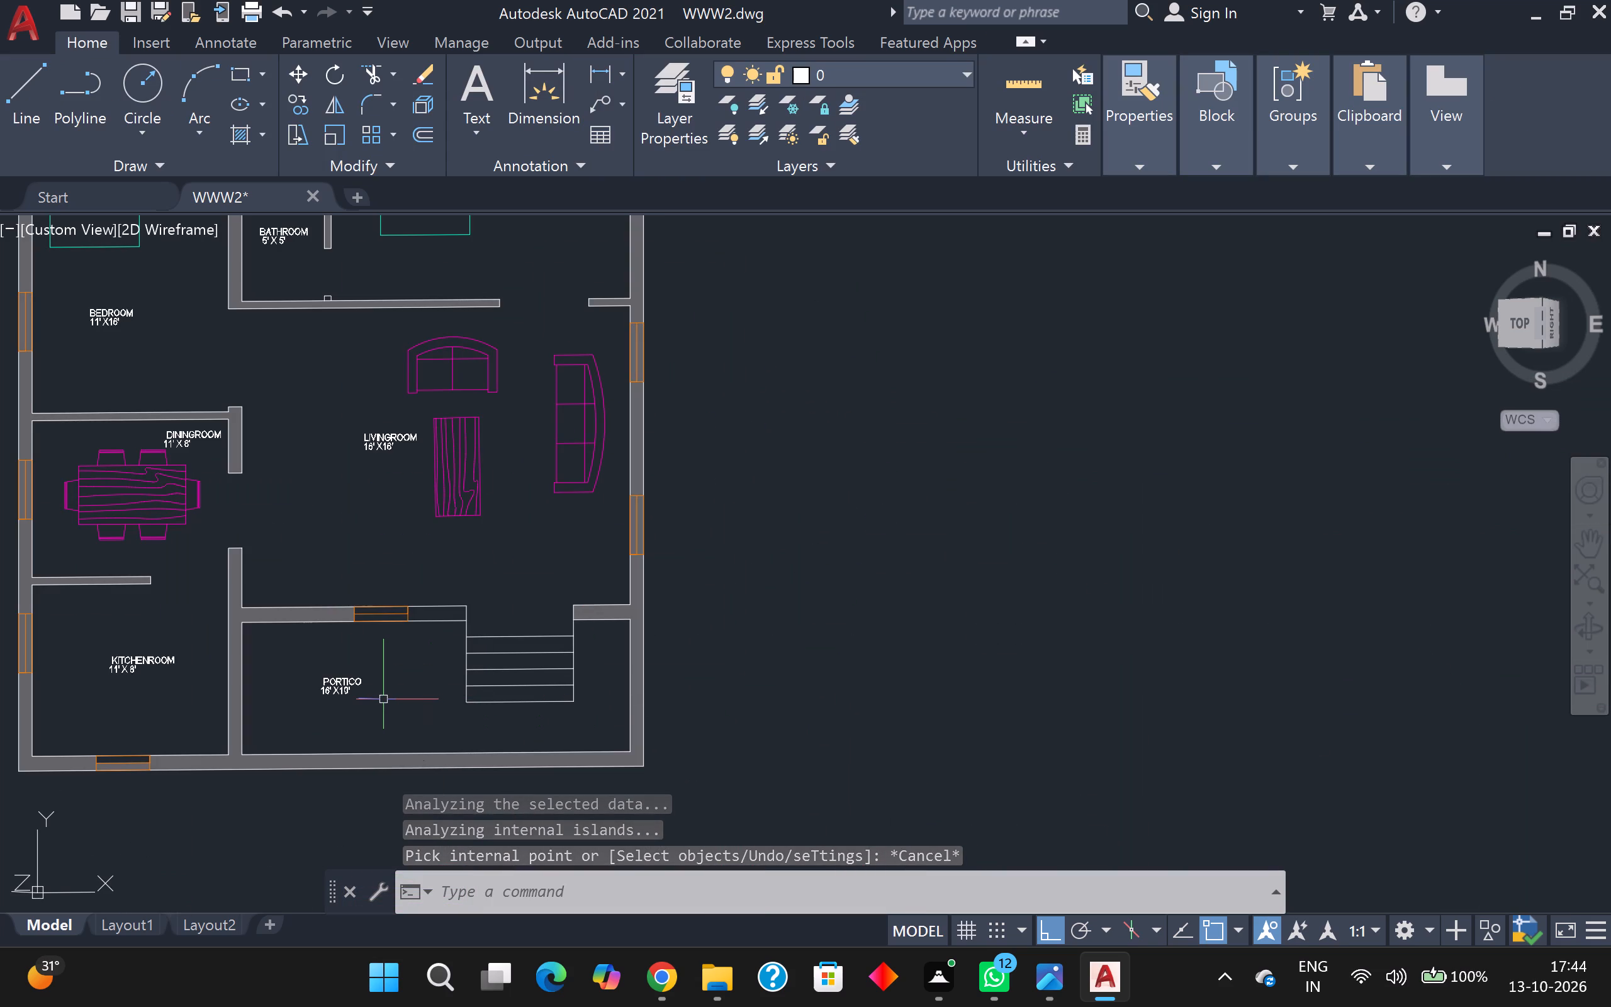
pyautogui.press('space')
pyautogui.scroll(2, 391, 685)
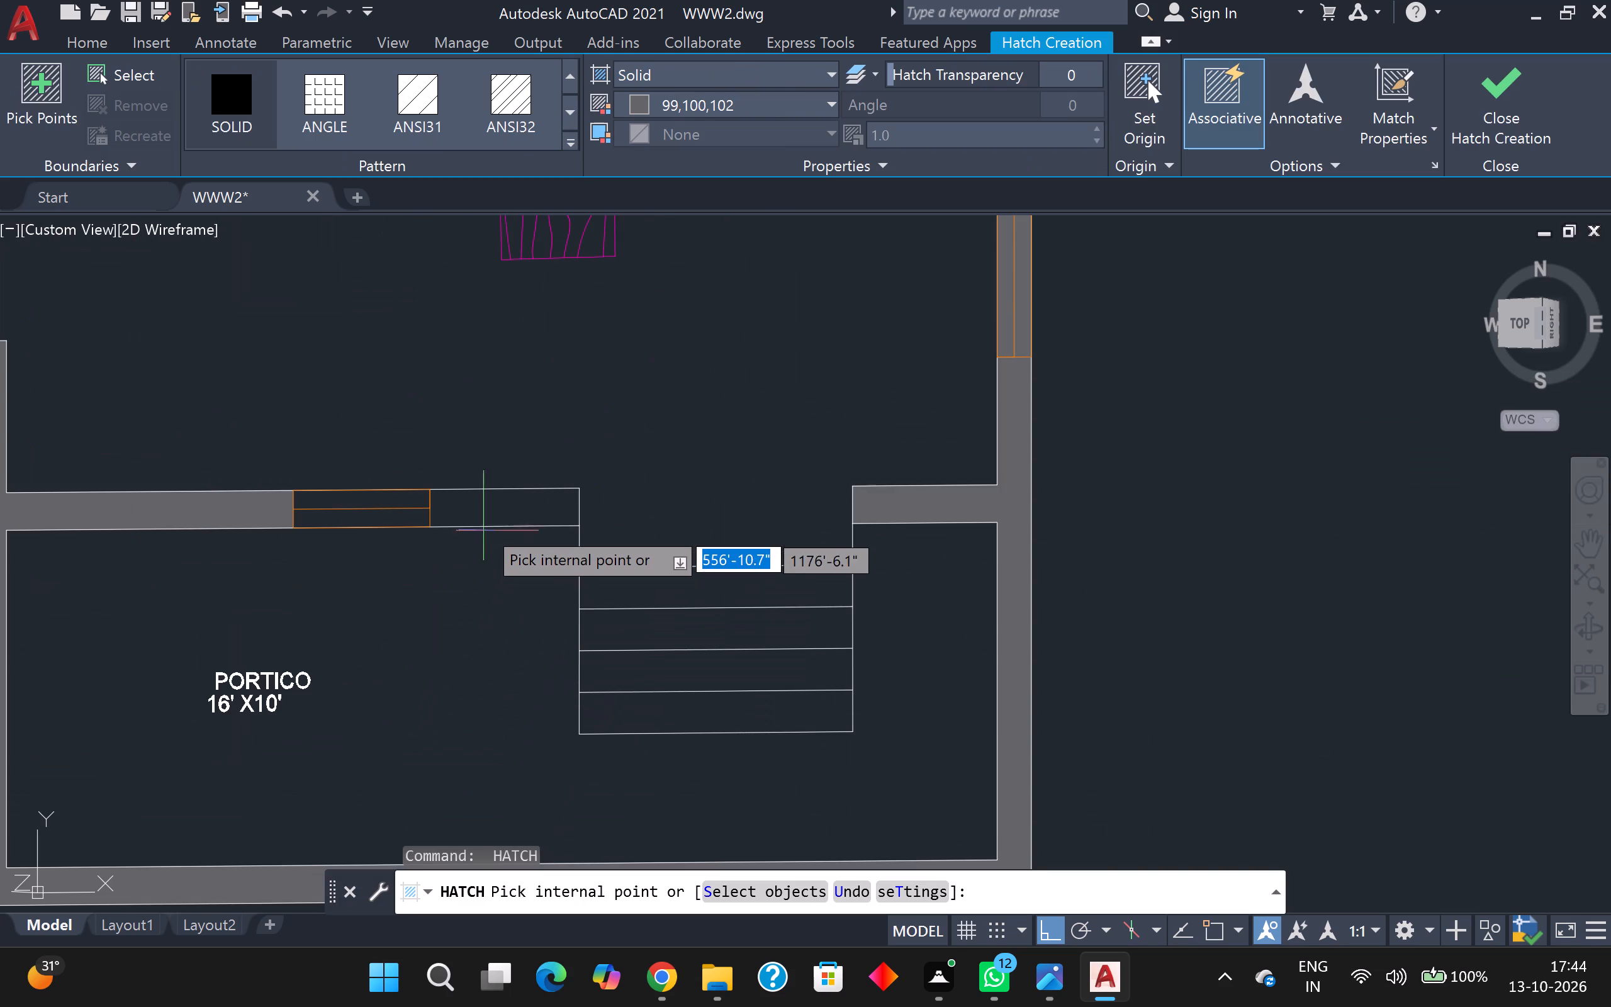
pyautogui.scroll(1, 485, 517)
pyautogui.click(485, 517)
pyautogui.press('Escape')
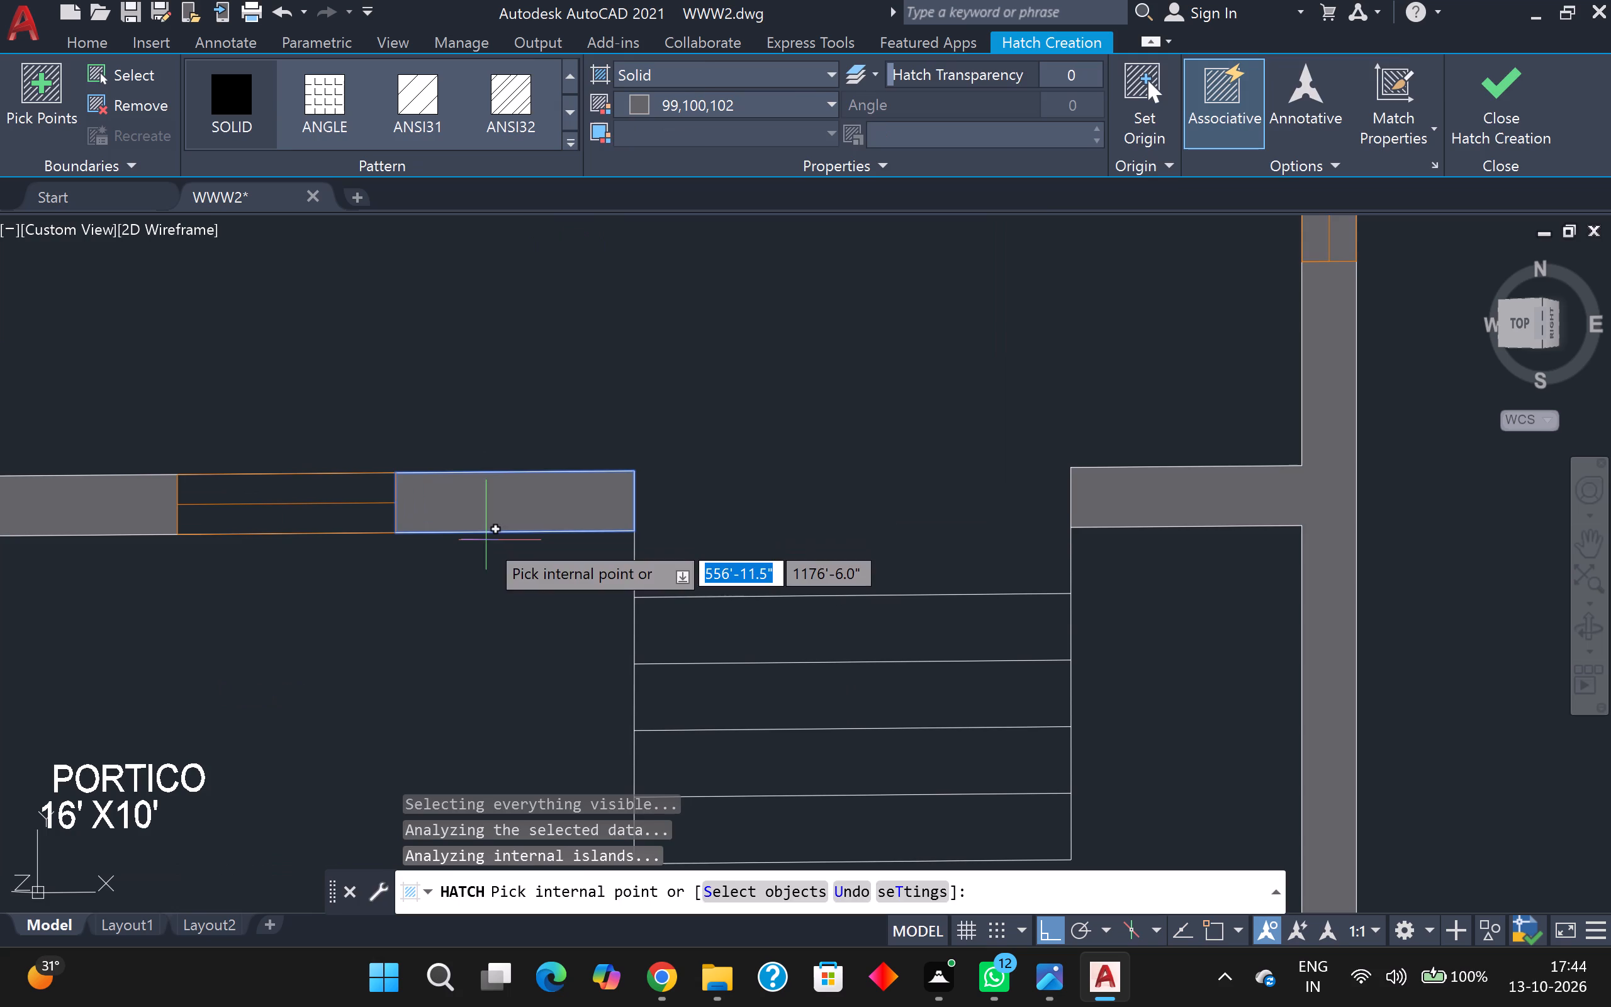
pyautogui.scroll(-2, 524, 578)
pyautogui.scroll(-1, 669, 524)
pyautogui.moveTo(669, 524); pyautogui.dragTo(670, 630, button='middle')
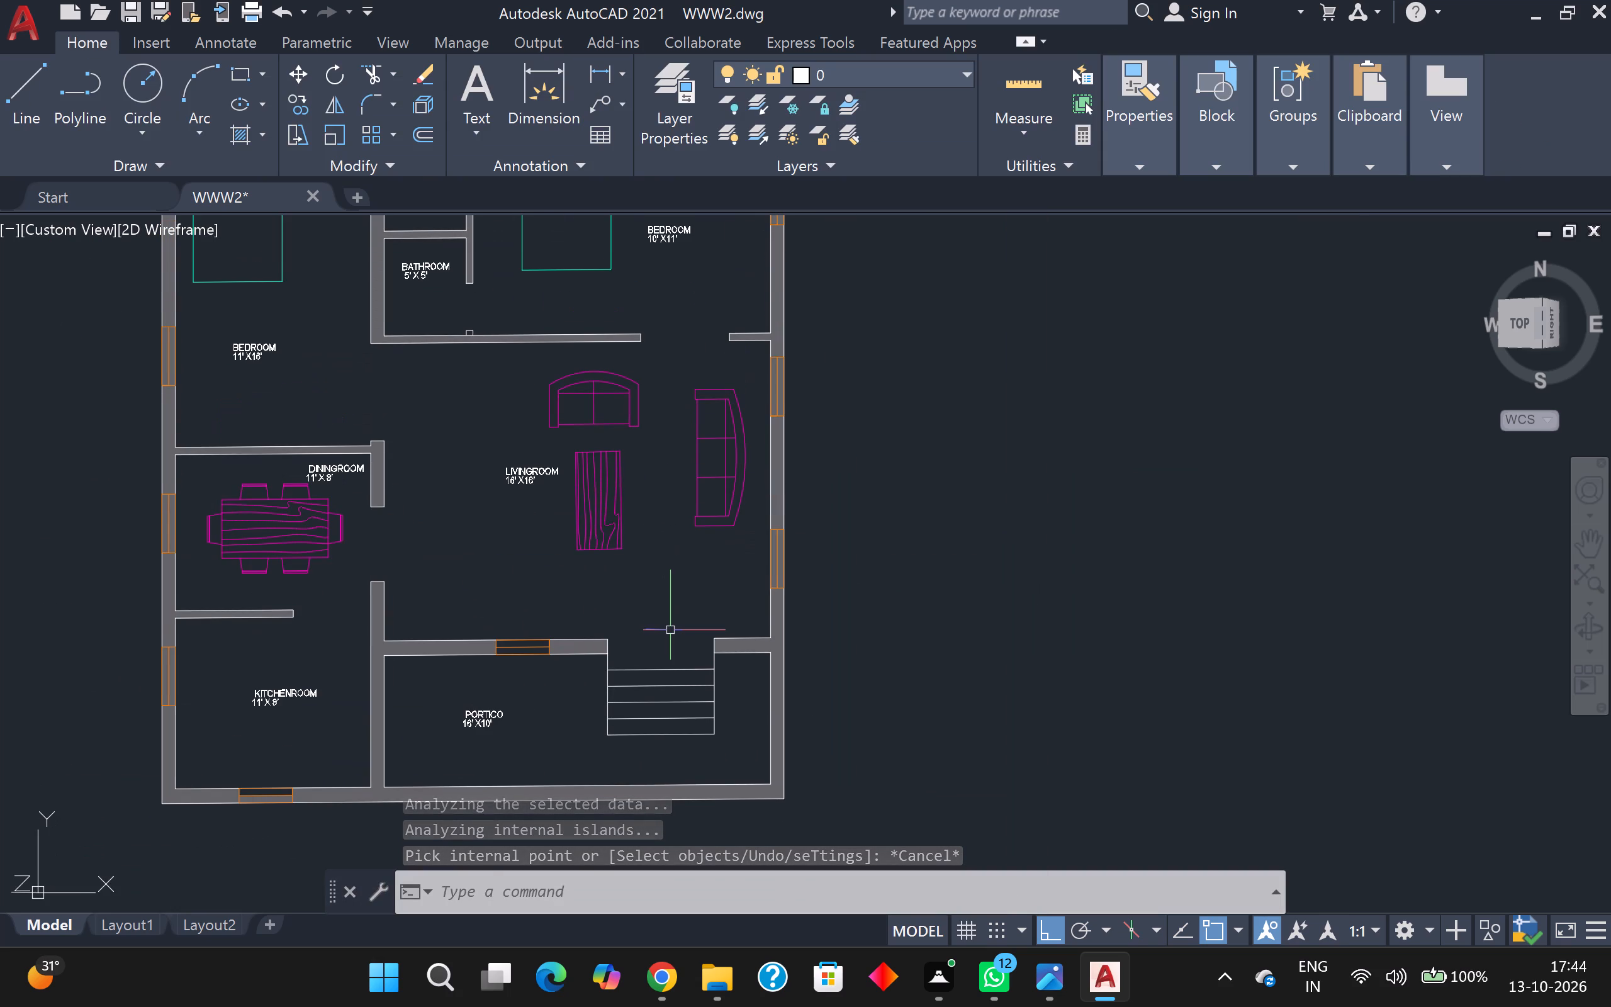
# Examine the wall fills around the plan, especially the end of the short wall between the dining room and kitchen.
pyautogui.scroll(-2, 670, 630)
pyautogui.scroll(2, 733, 599)
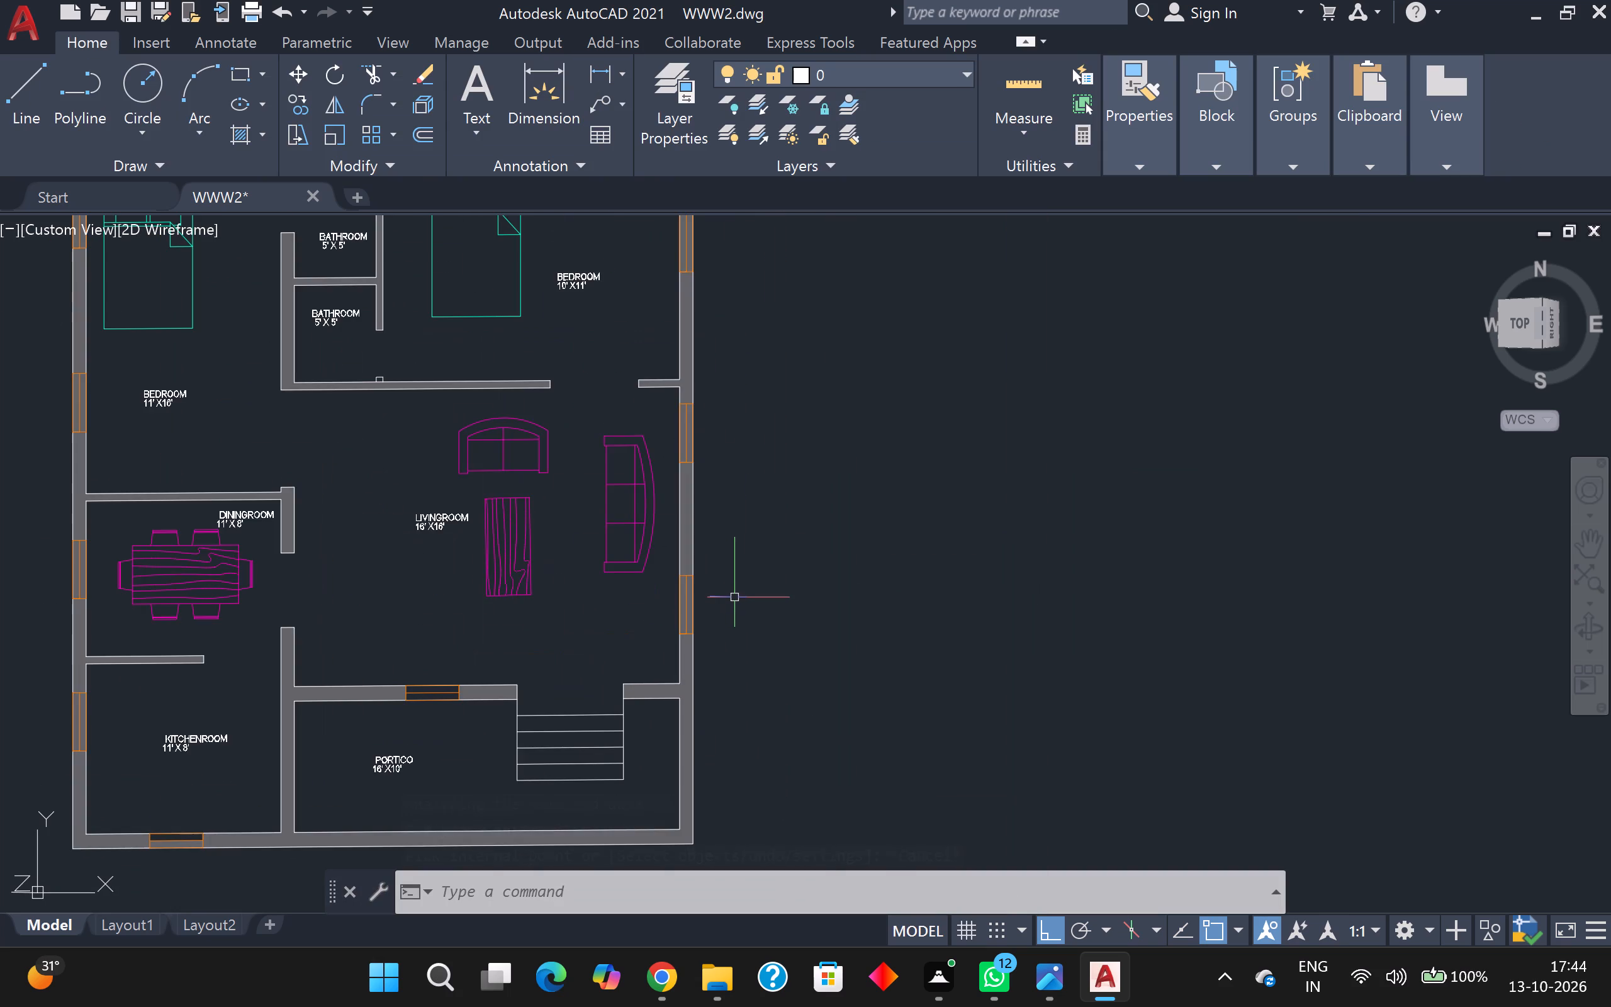
pyautogui.moveTo(734, 597); pyautogui.dragTo(942, 578, button='middle')
pyautogui.scroll(-1, 942, 578)
pyautogui.scroll(1, 607, 662)
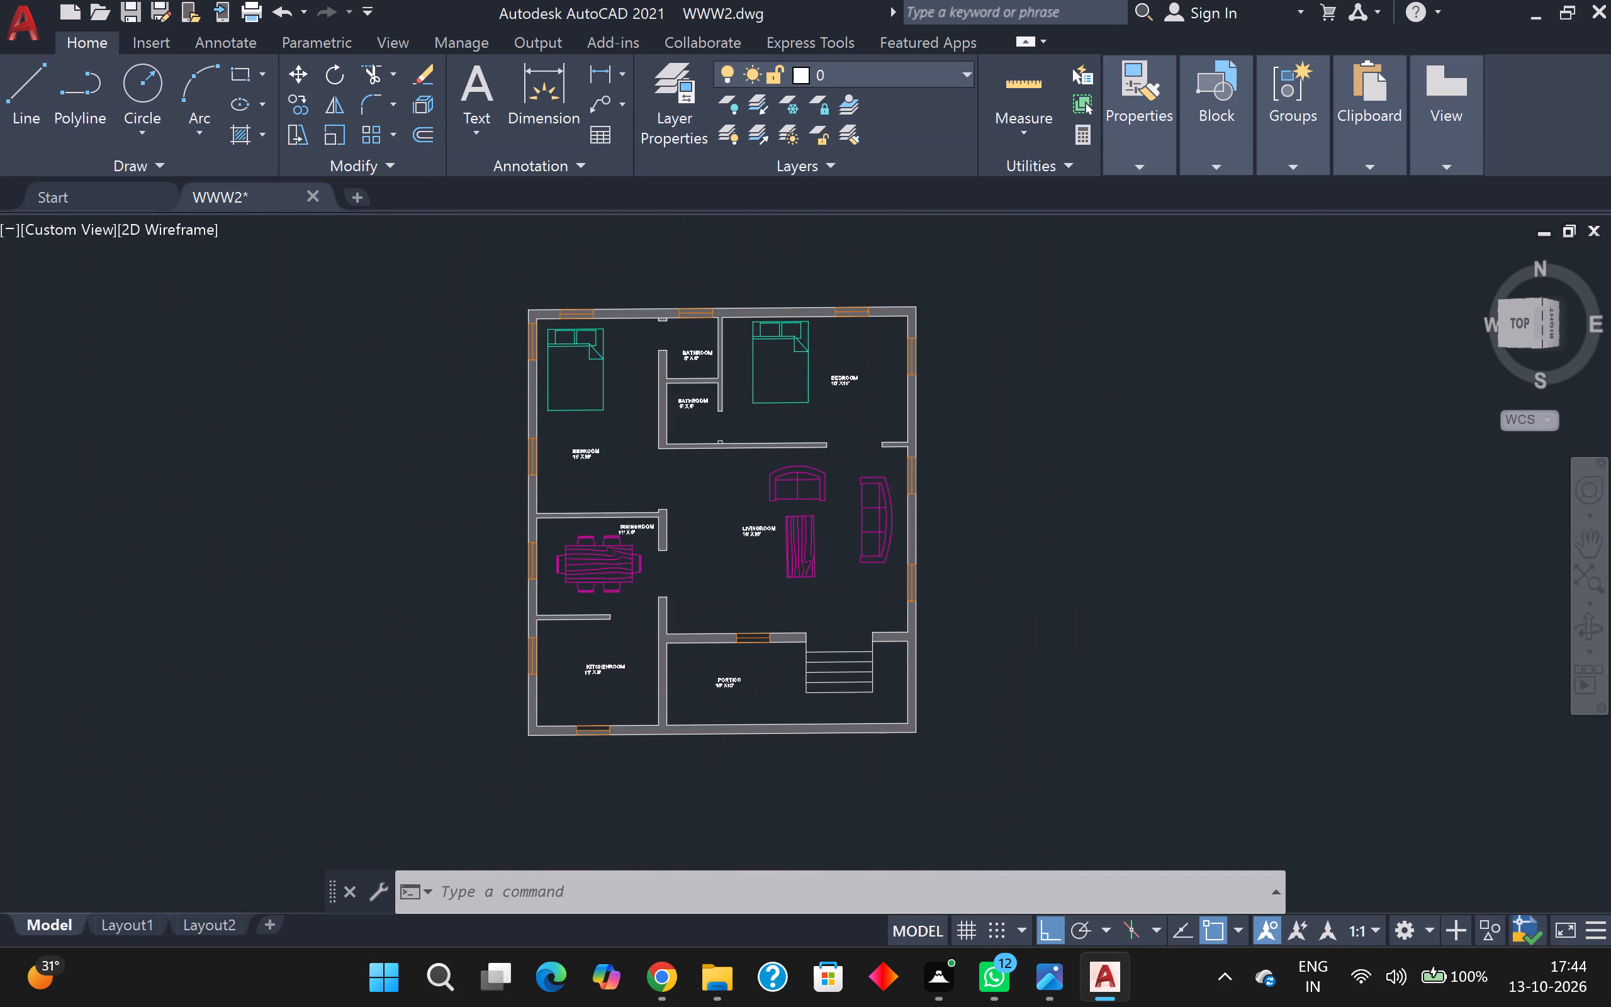
pyautogui.scroll(4, 605, 662)
pyautogui.scroll(-2, 620, 631)
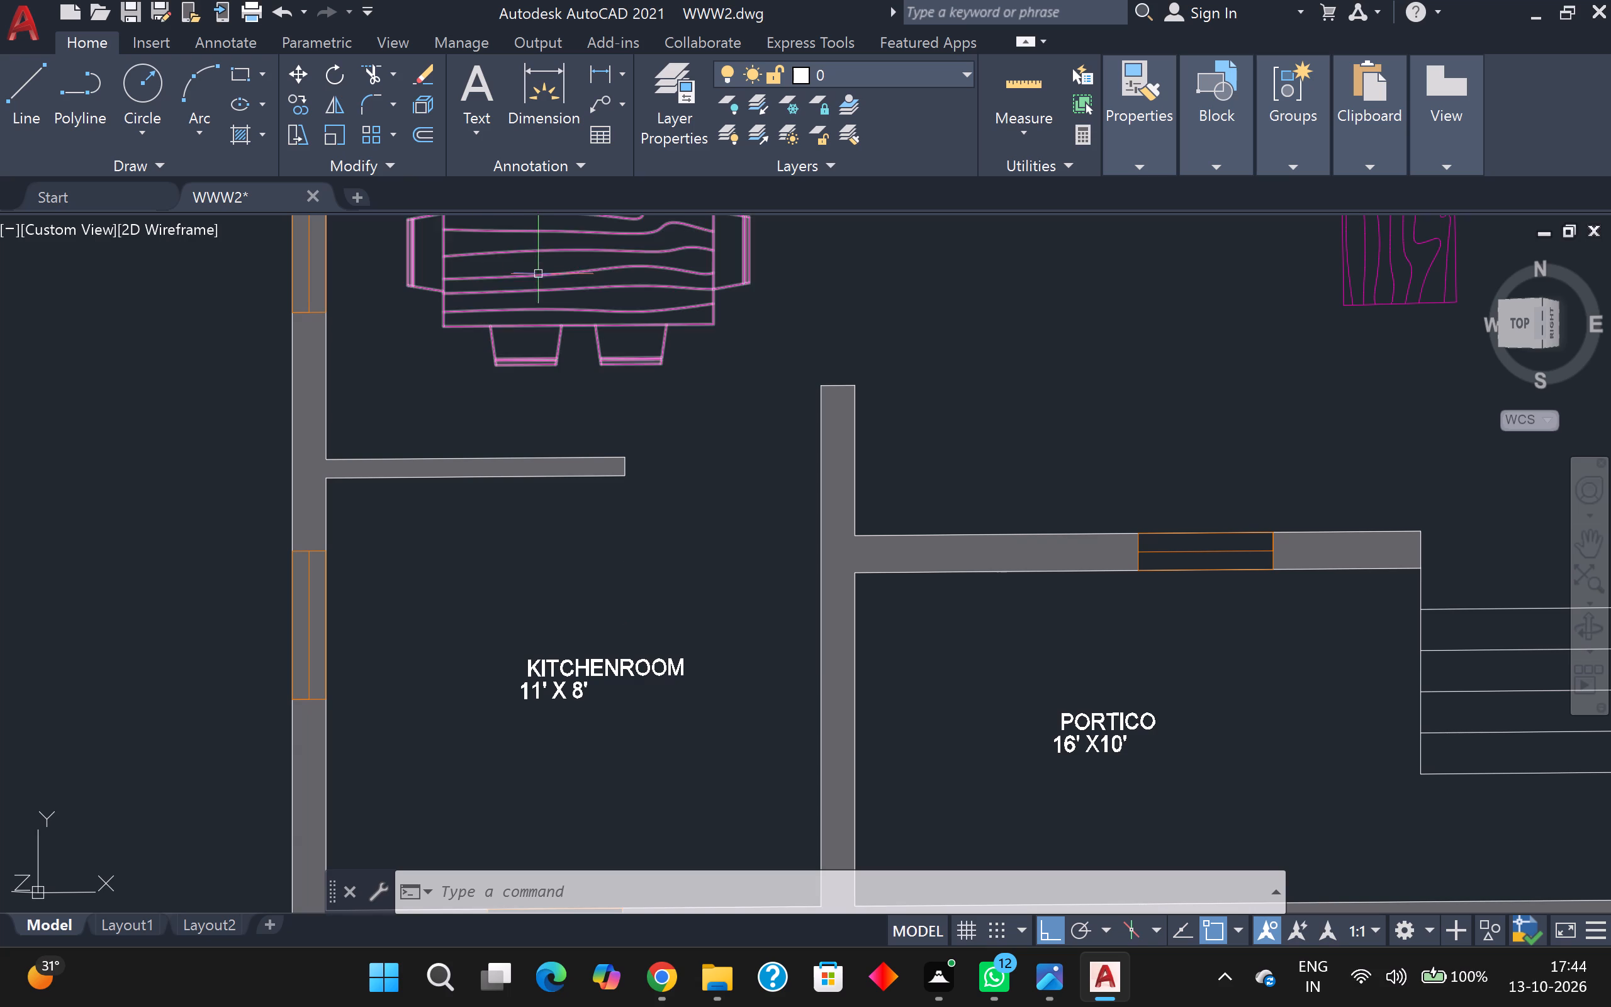
pyautogui.scroll(-1, 533, 271)
pyautogui.scroll(2, 548, 372)
pyautogui.scroll(-1, 665, 436)
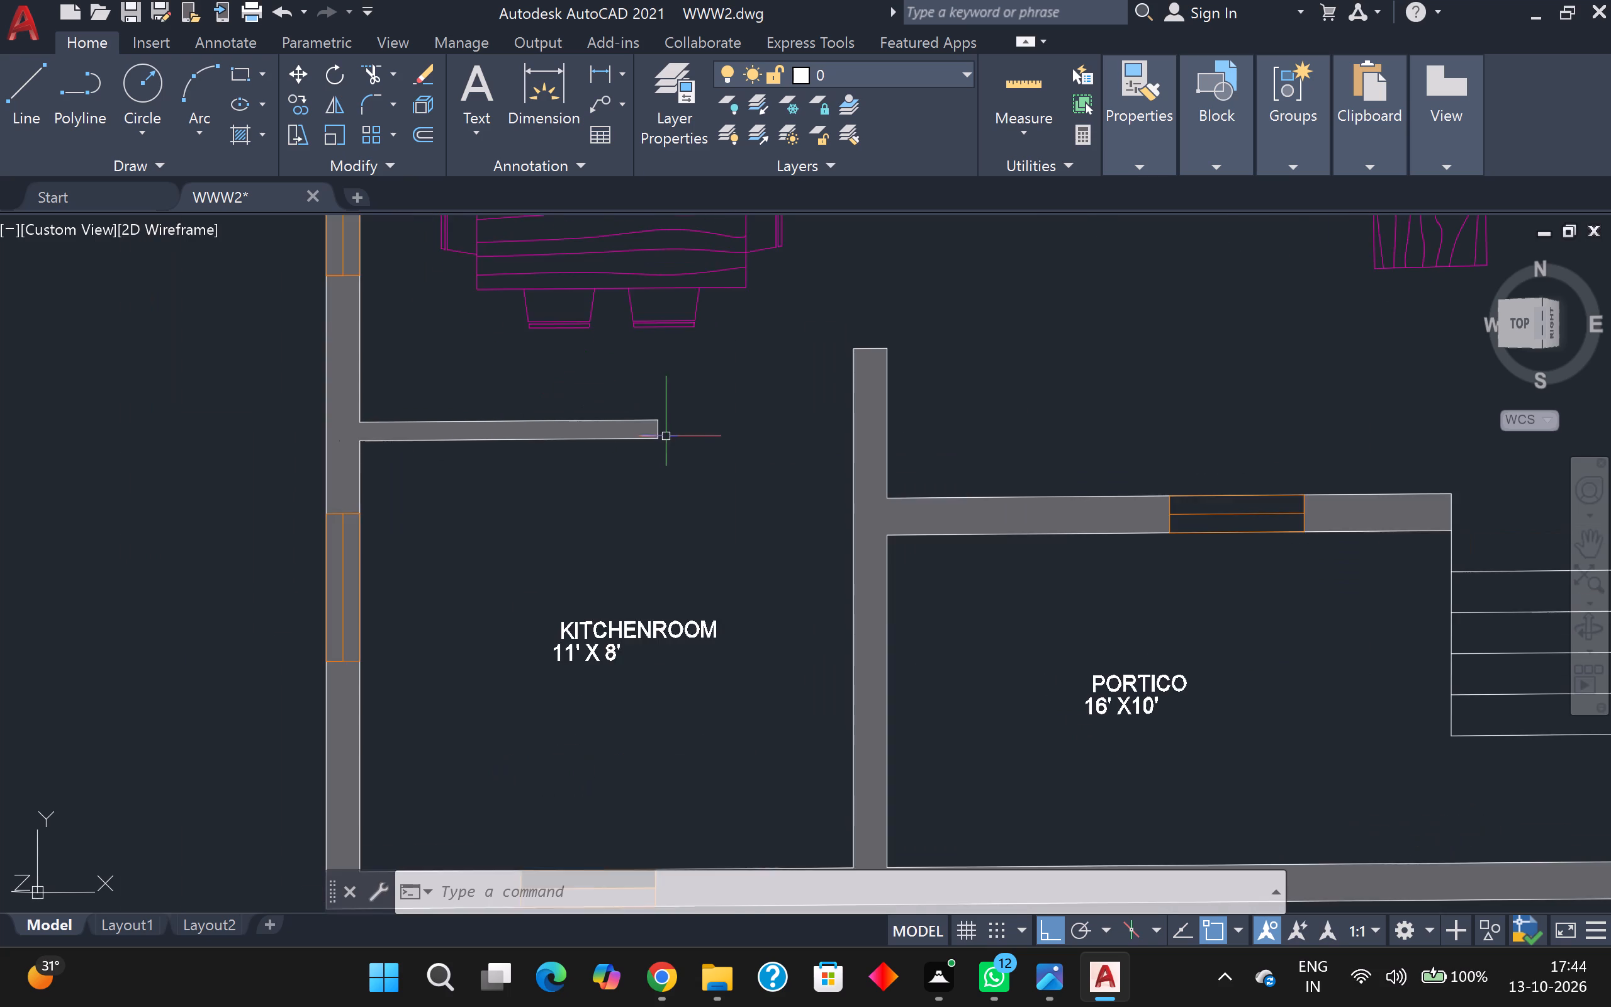
pyautogui.scroll(2, 671, 439)
pyautogui.scroll(-2, 671, 440)
pyautogui.scroll(2, 671, 440)
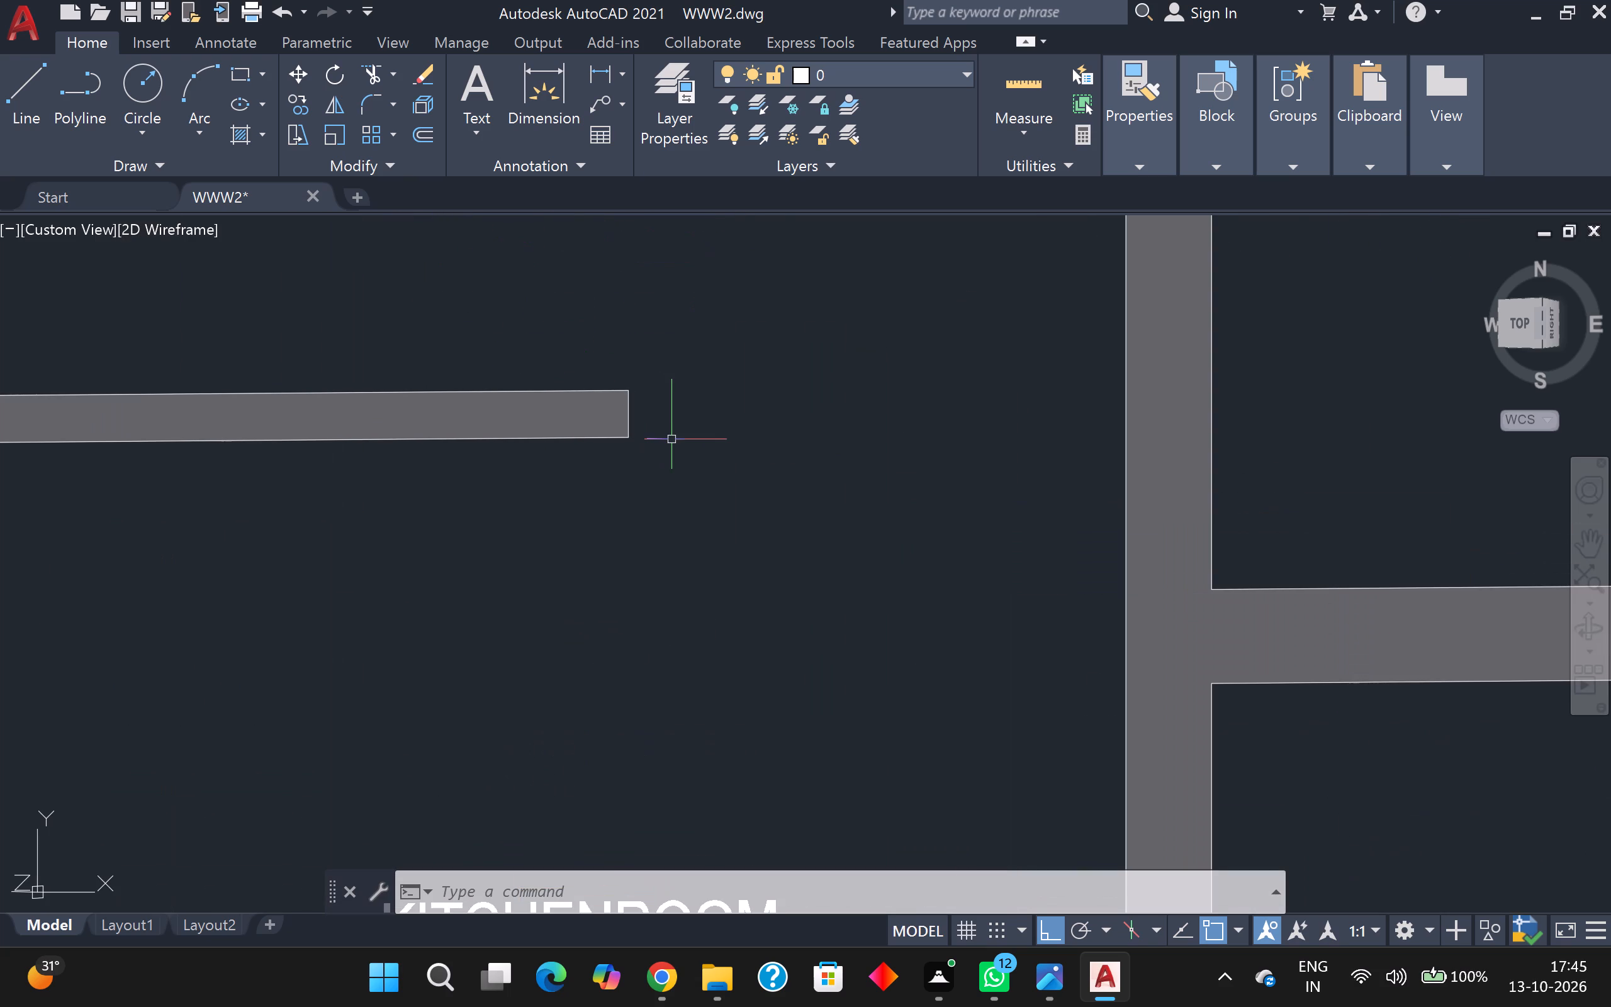
pyautogui.scroll(-2, 685, 456)
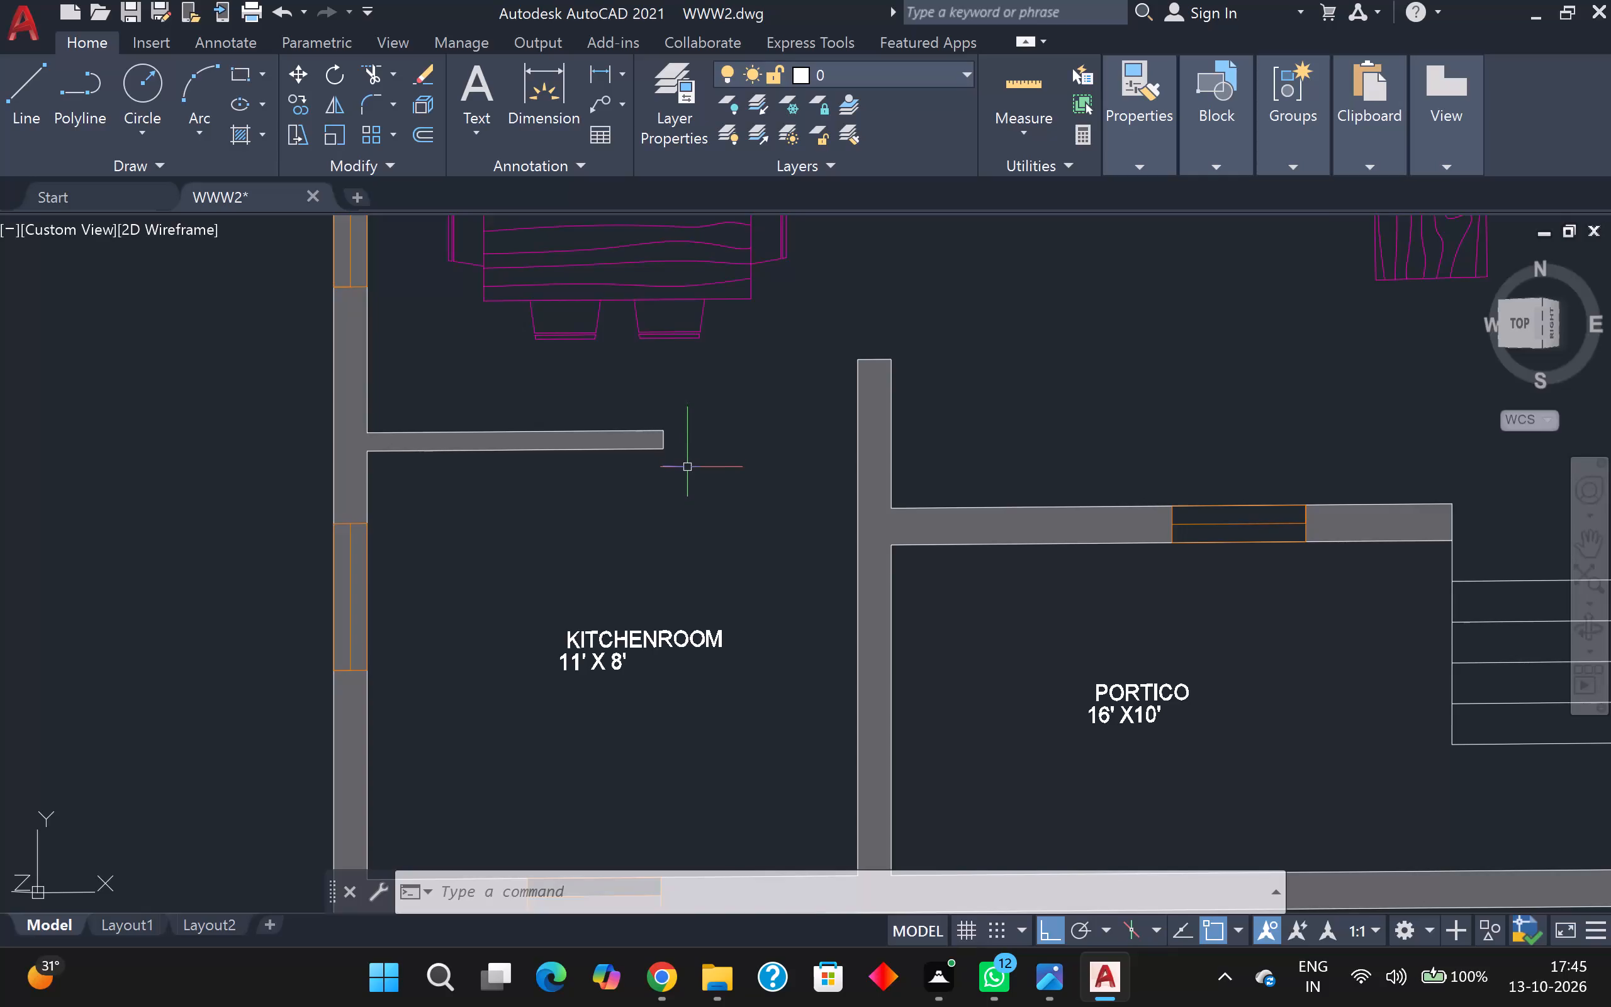
pyautogui.scroll(1, 687, 467)
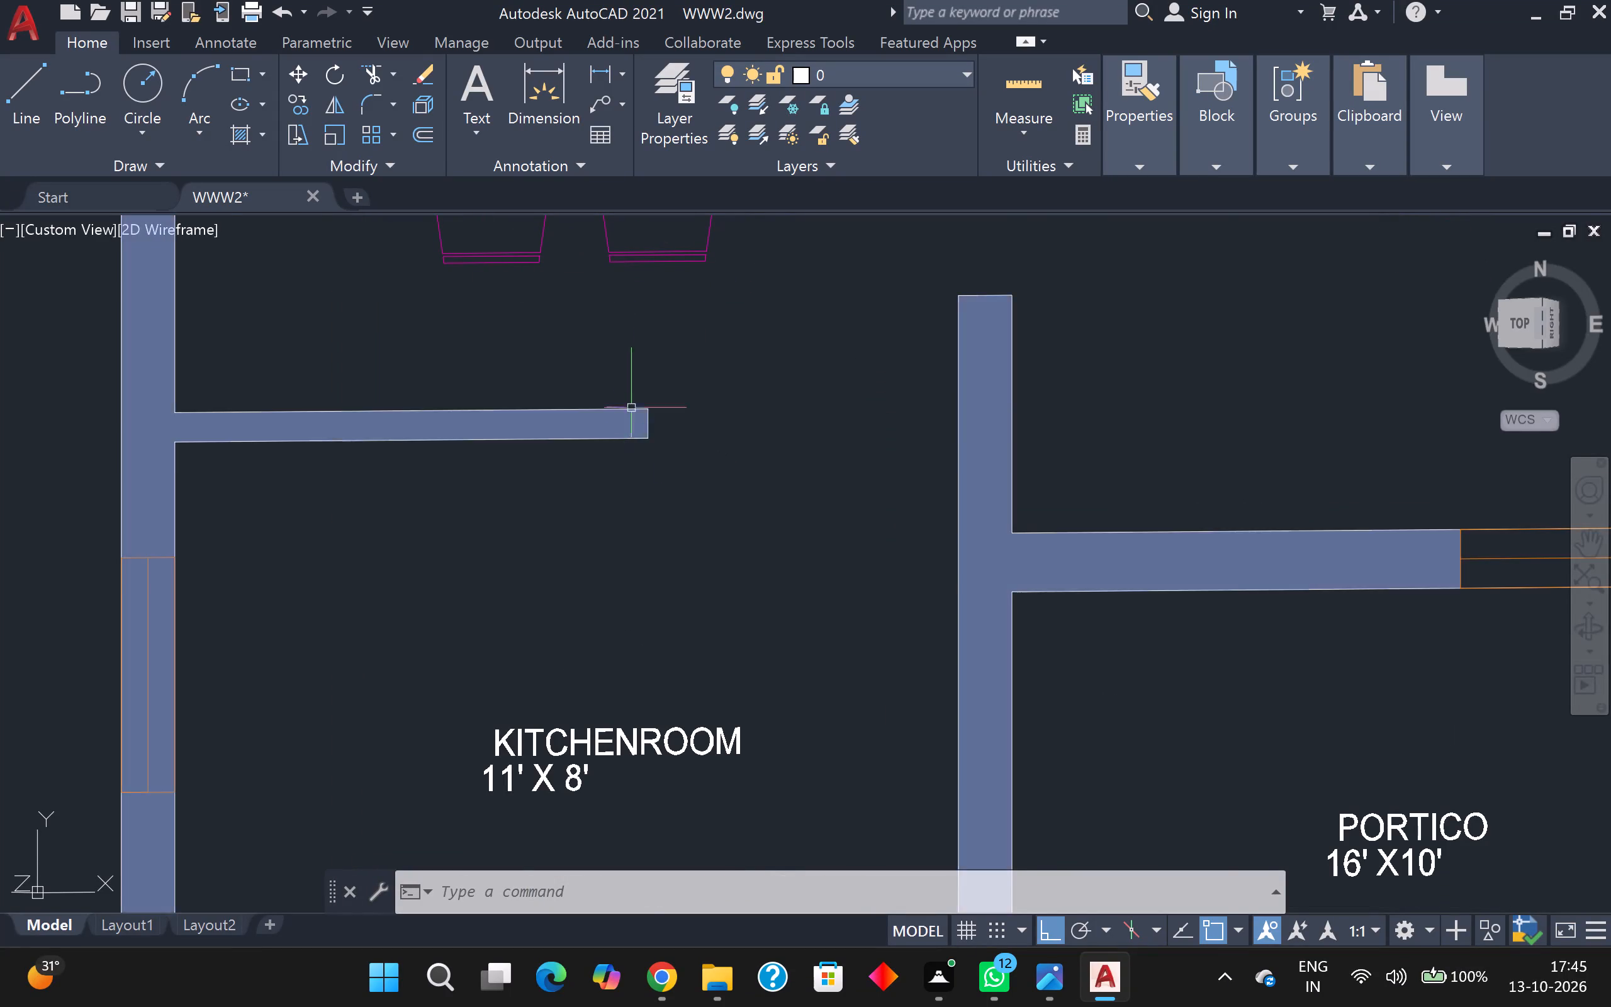
pyautogui.scroll(1, 644, 391)
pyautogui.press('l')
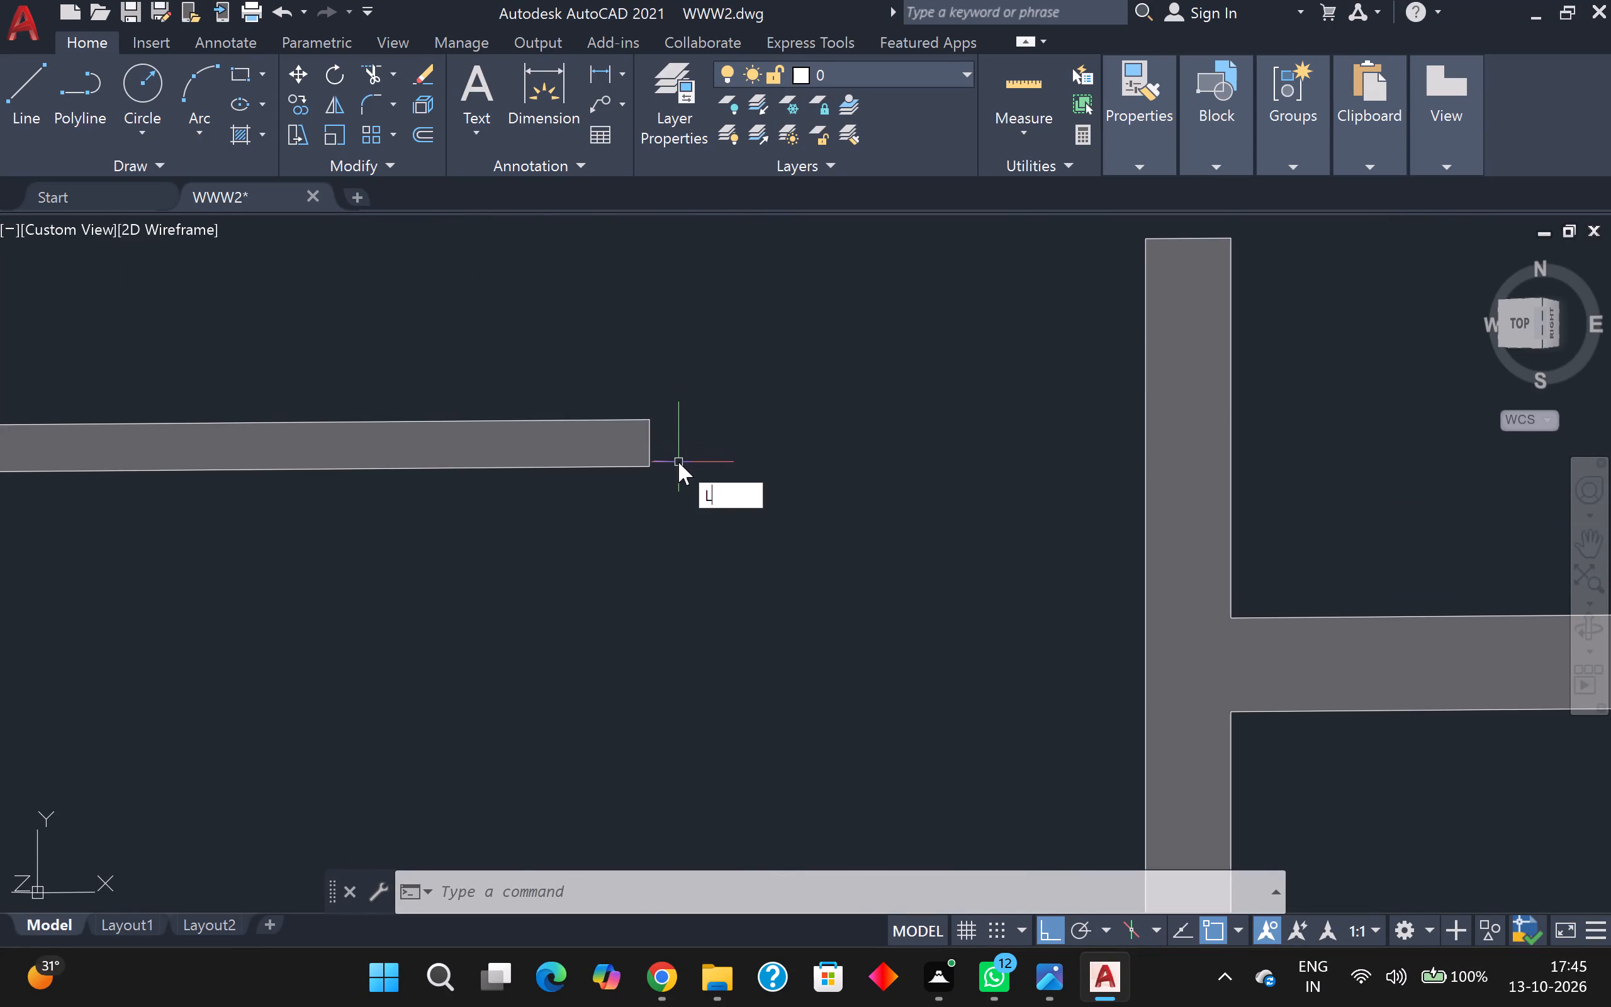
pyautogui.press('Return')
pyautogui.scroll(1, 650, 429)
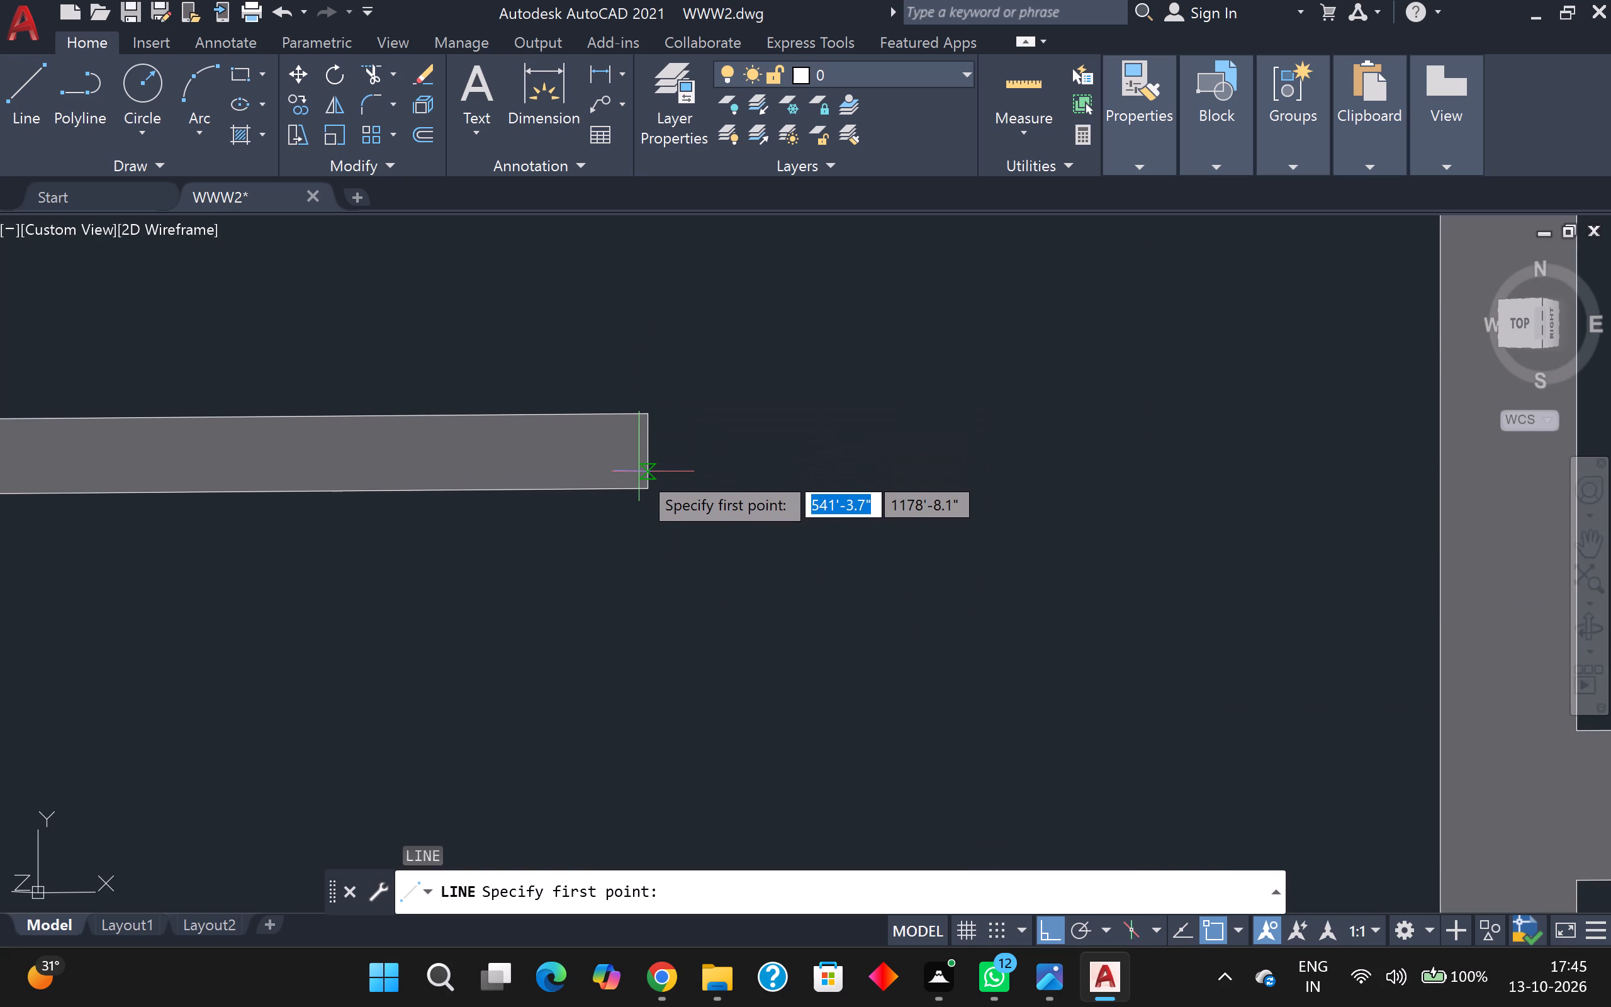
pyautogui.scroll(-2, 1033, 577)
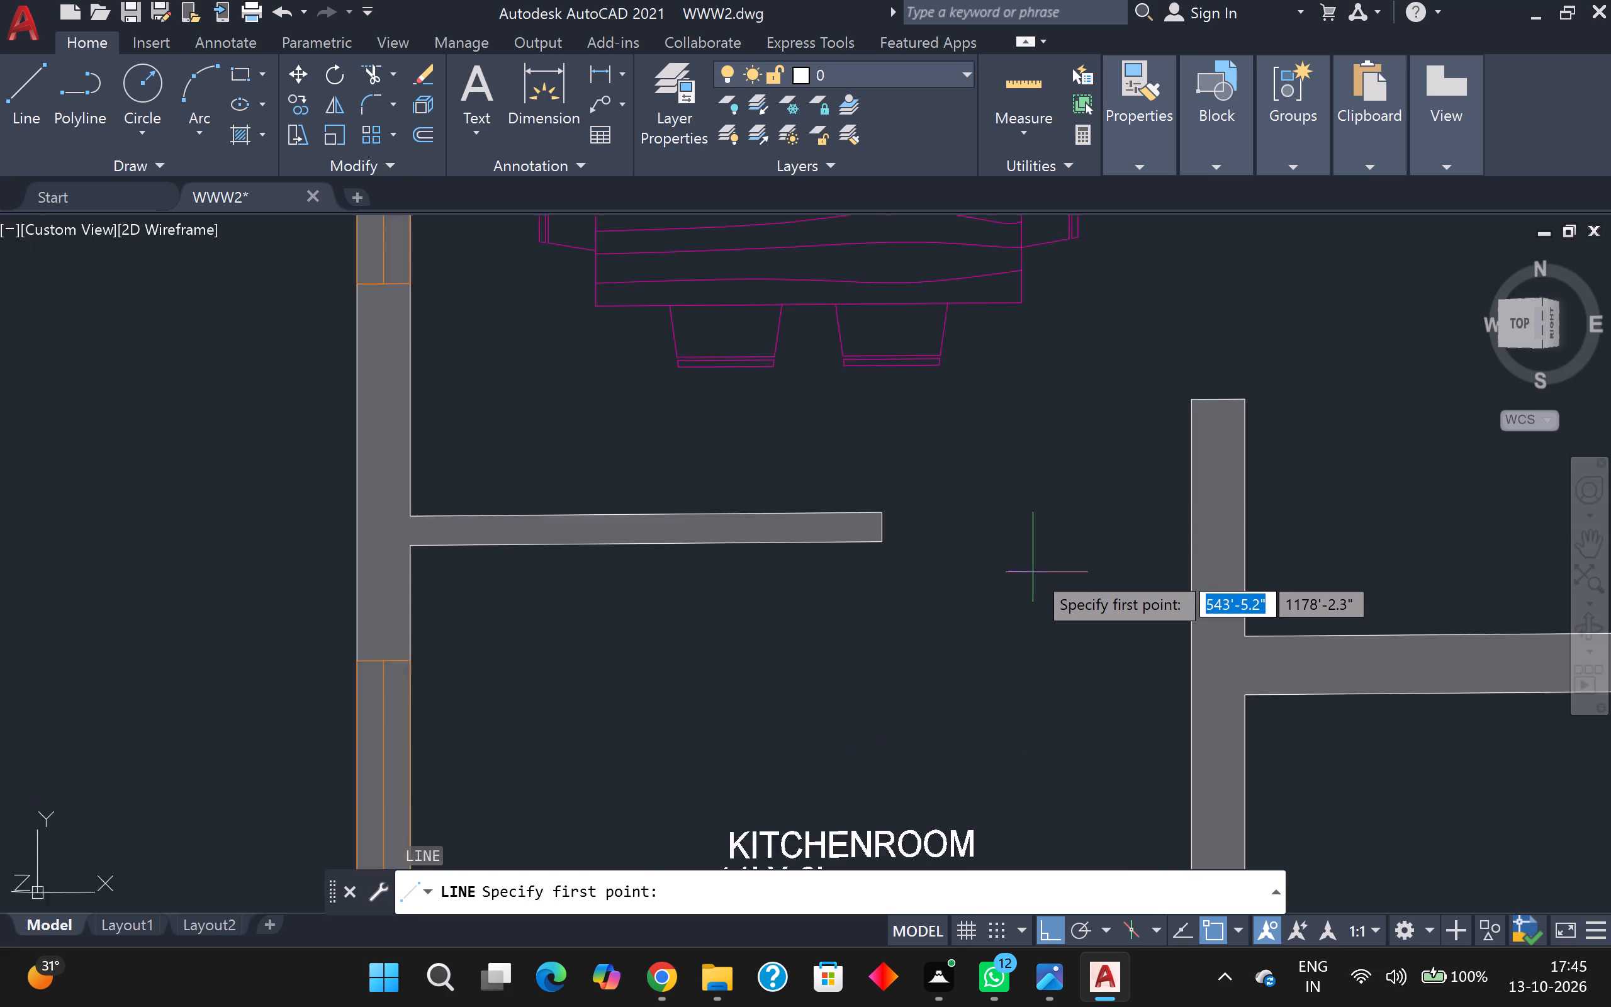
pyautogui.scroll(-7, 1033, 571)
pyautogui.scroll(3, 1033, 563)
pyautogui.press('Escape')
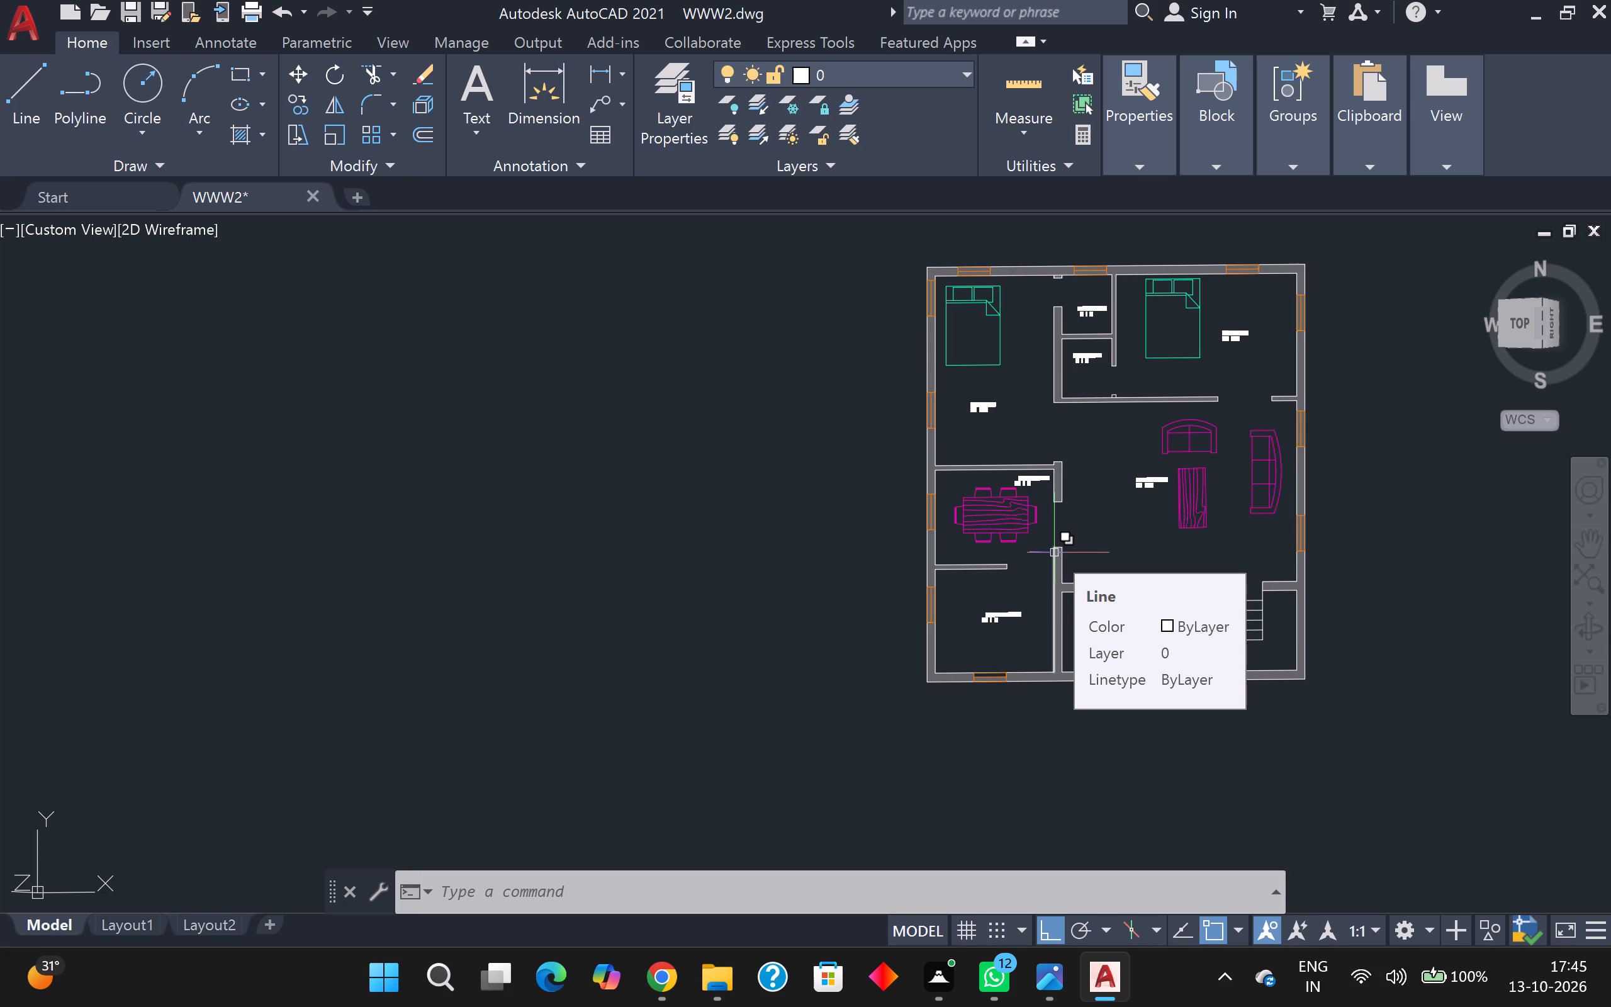
# Inspect the whole floor plan for wall pieces still without fill, temporarily selecting the entire drawing to check it.
pyautogui.scroll(1, 1054, 553)
pyautogui.scroll(-2, 1043, 582)
pyautogui.scroll(-2, 923, 456)
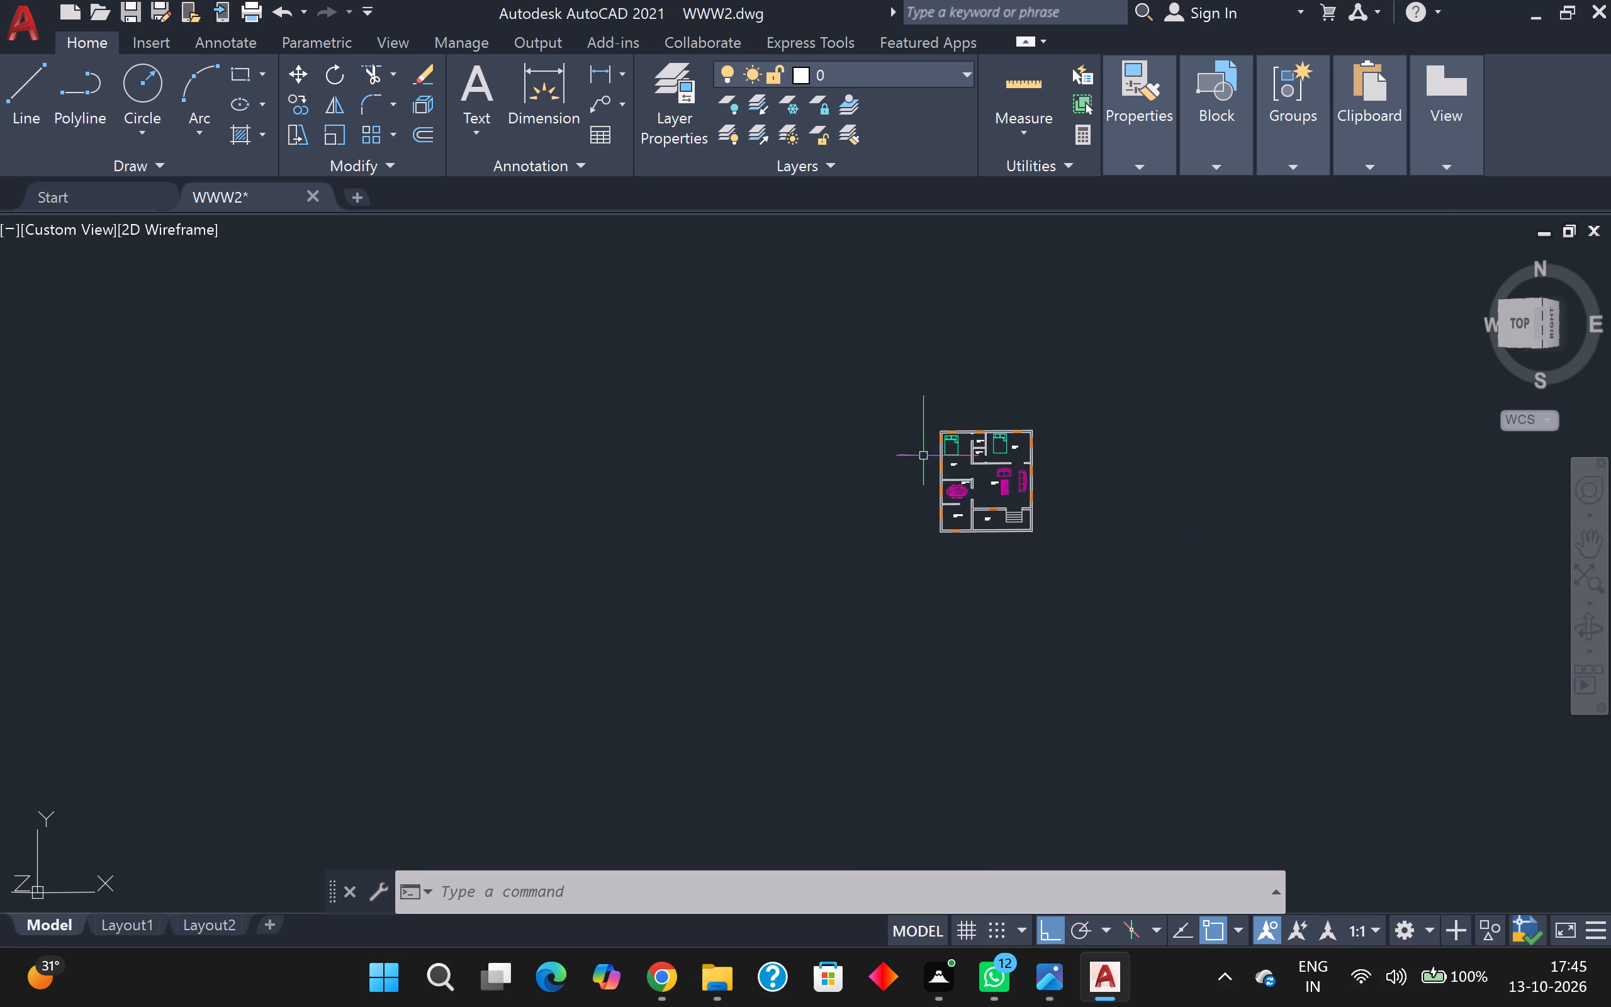
pyautogui.scroll(1, 1255, 399)
pyautogui.scroll(1, 1088, 550)
pyautogui.moveTo(1097, 550); pyautogui.dragTo(1317, 608, button='middle')
pyautogui.scroll(2, 1216, 585)
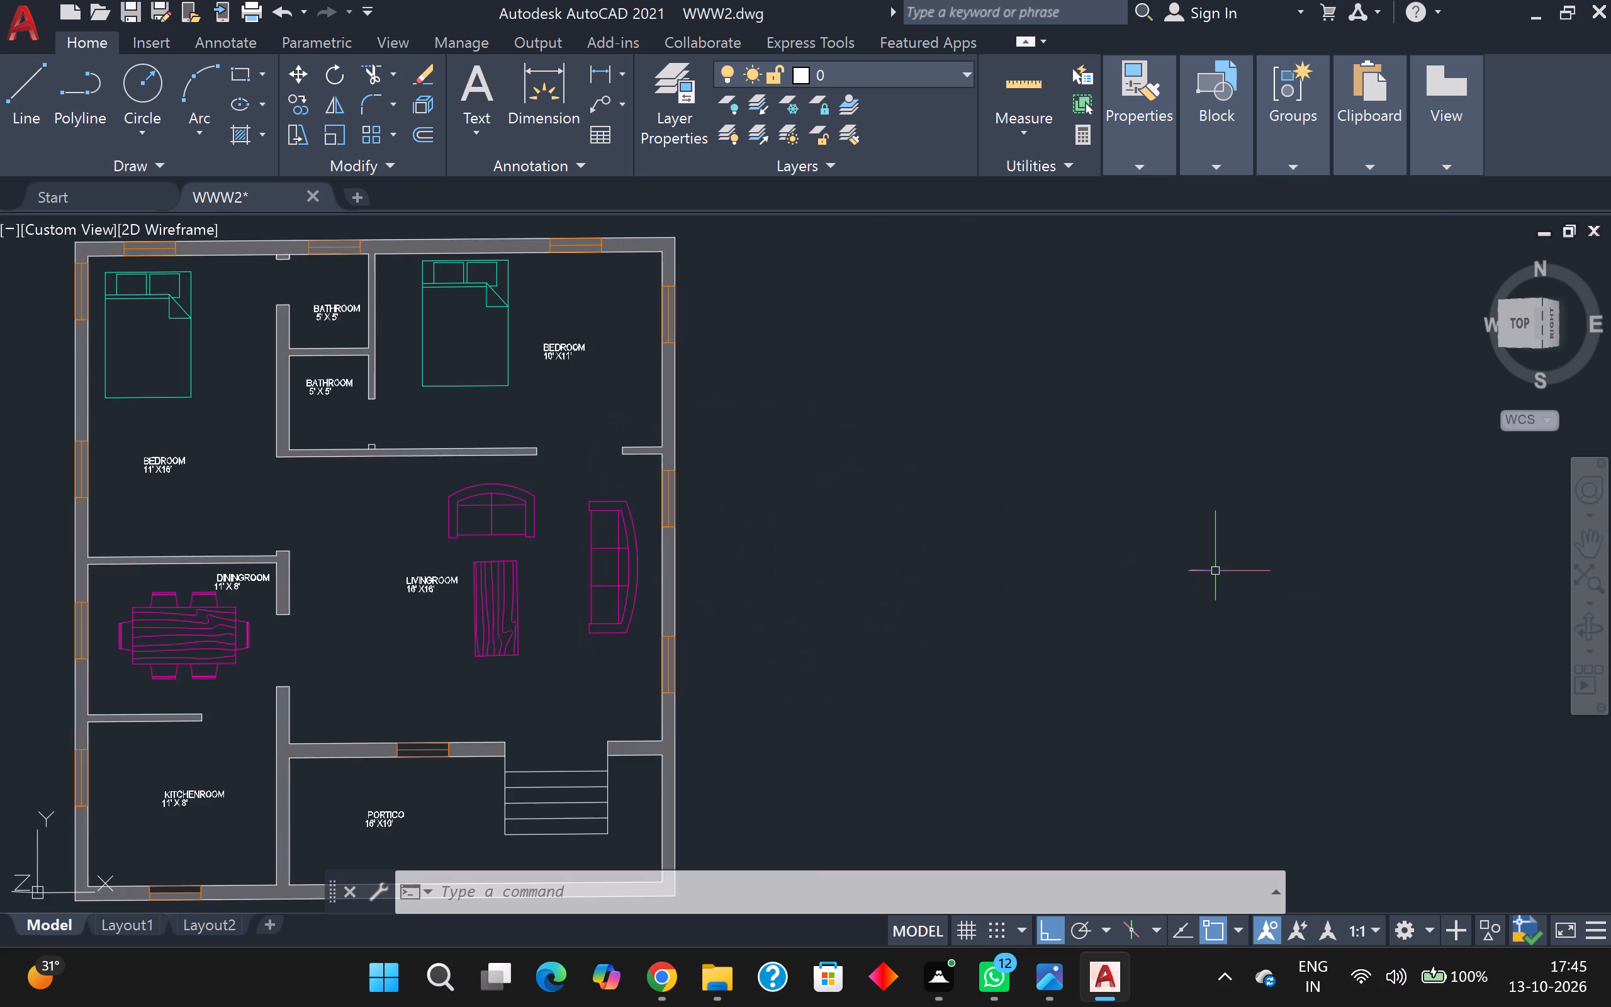
pyautogui.moveTo(1220, 568); pyautogui.dragTo(1501, 472, button='middle')
pyautogui.scroll(-2, 1500, 460)
pyautogui.moveTo(1455, 414); pyautogui.dragTo(1469, 464, button='middle')
pyautogui.scroll(1, 1455, 414)
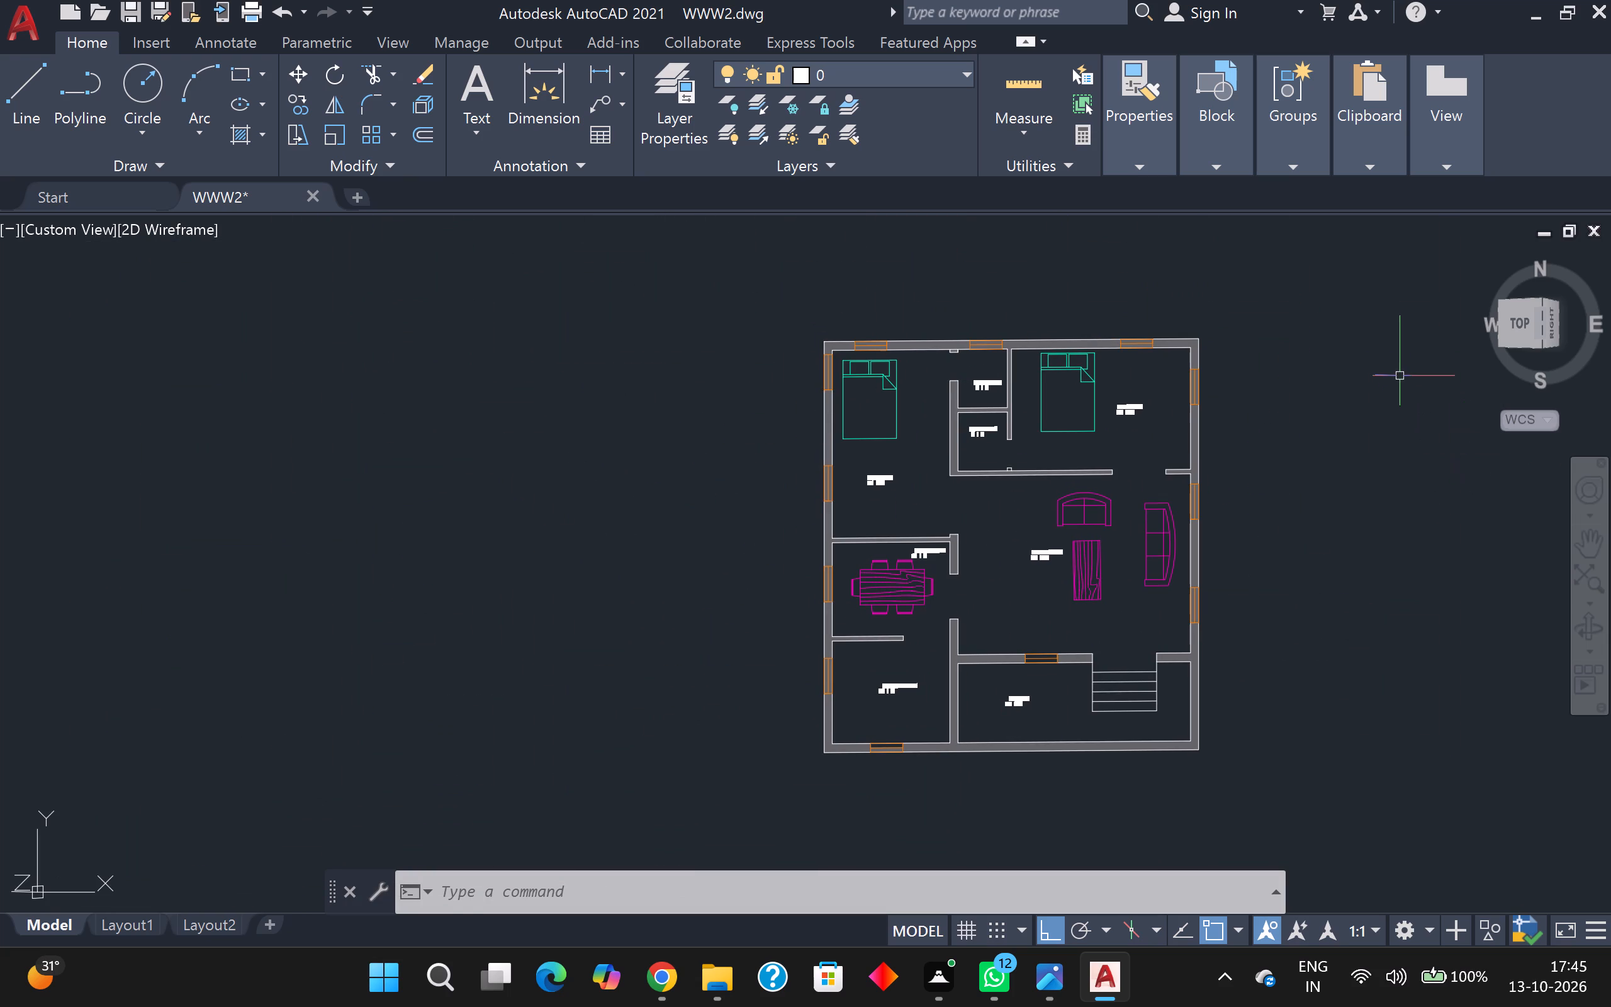
pyautogui.click(1359, 274)
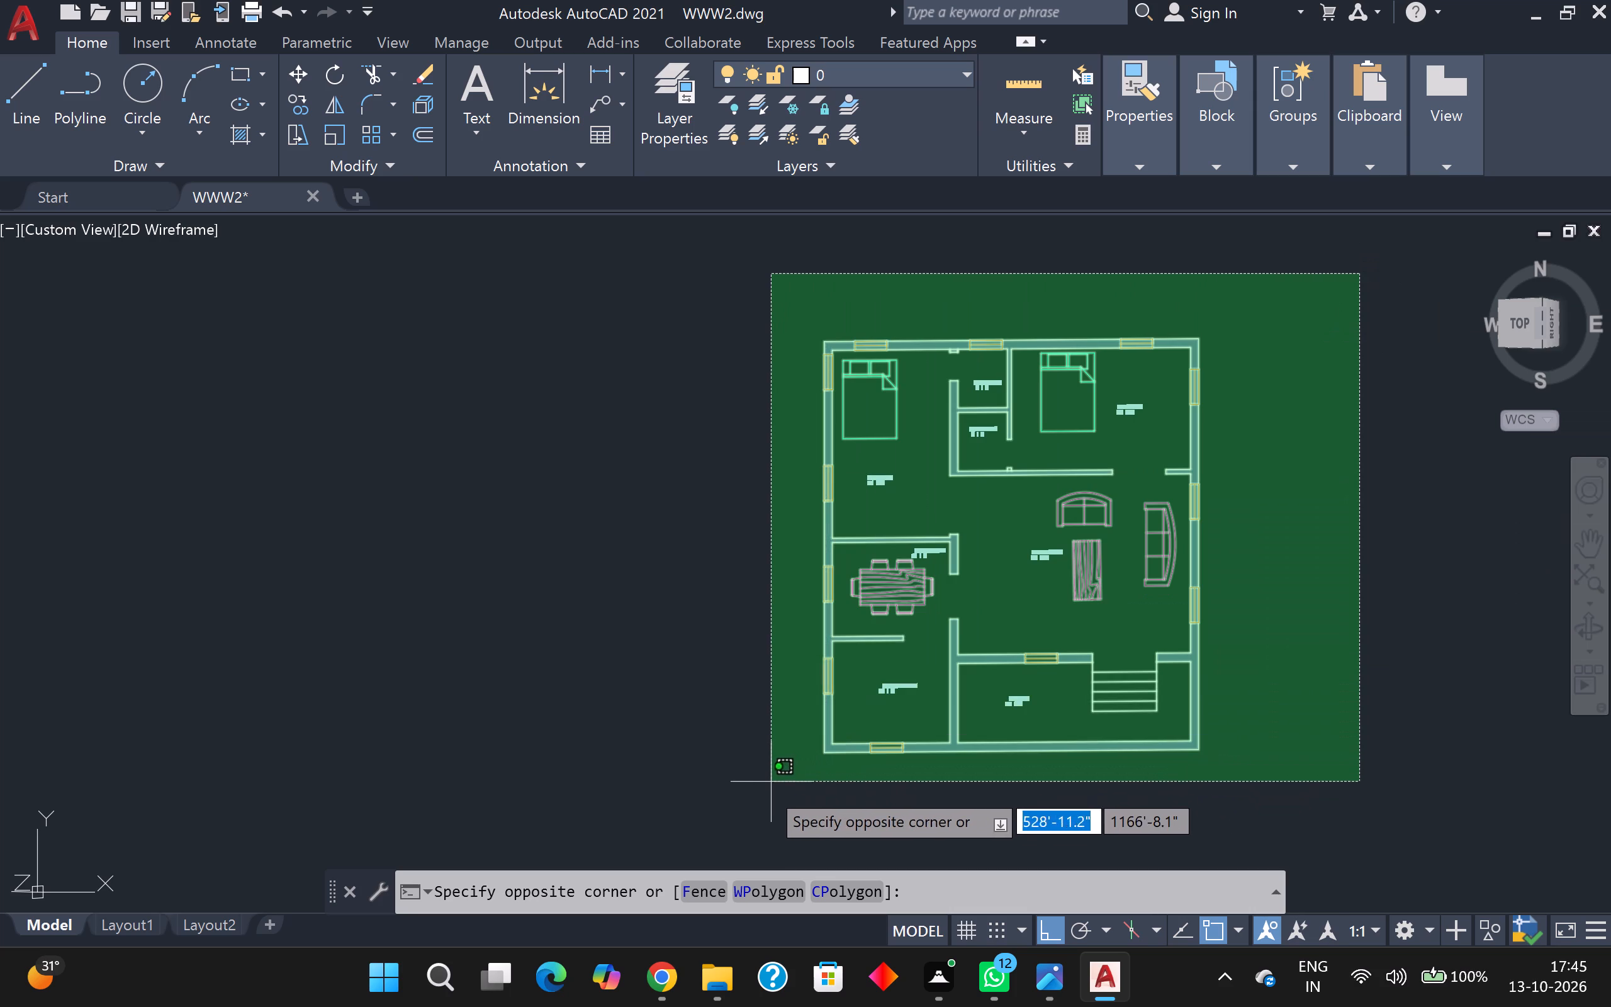
pyautogui.click(762, 793)
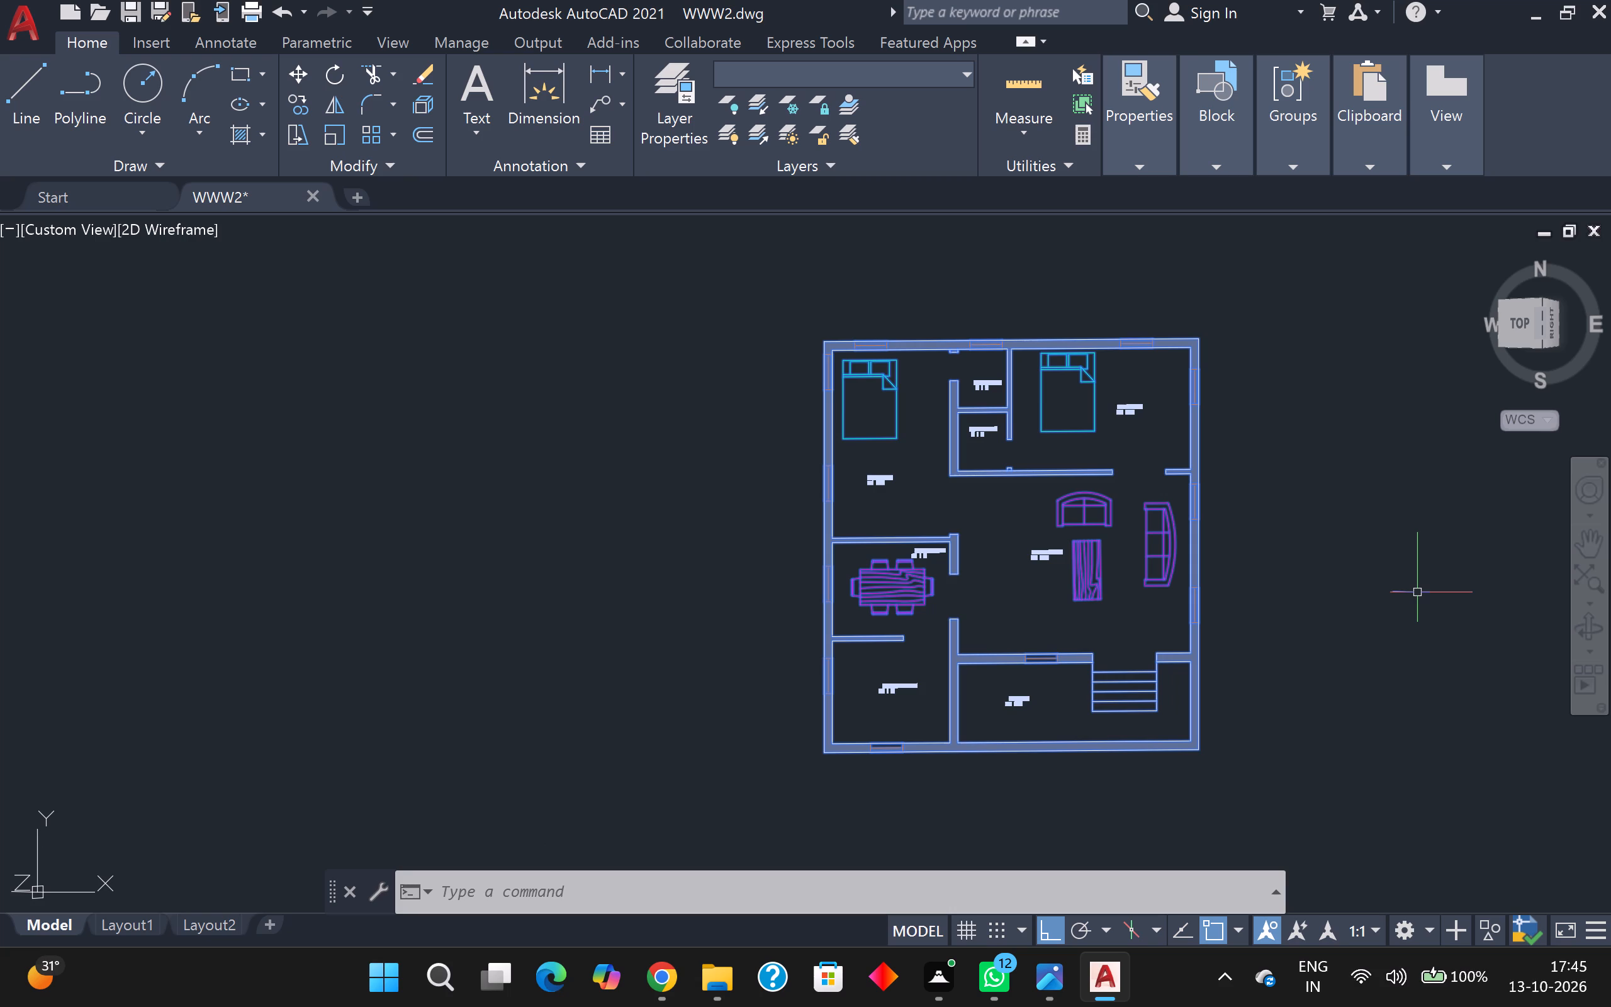
pyautogui.scroll(1, 1373, 572)
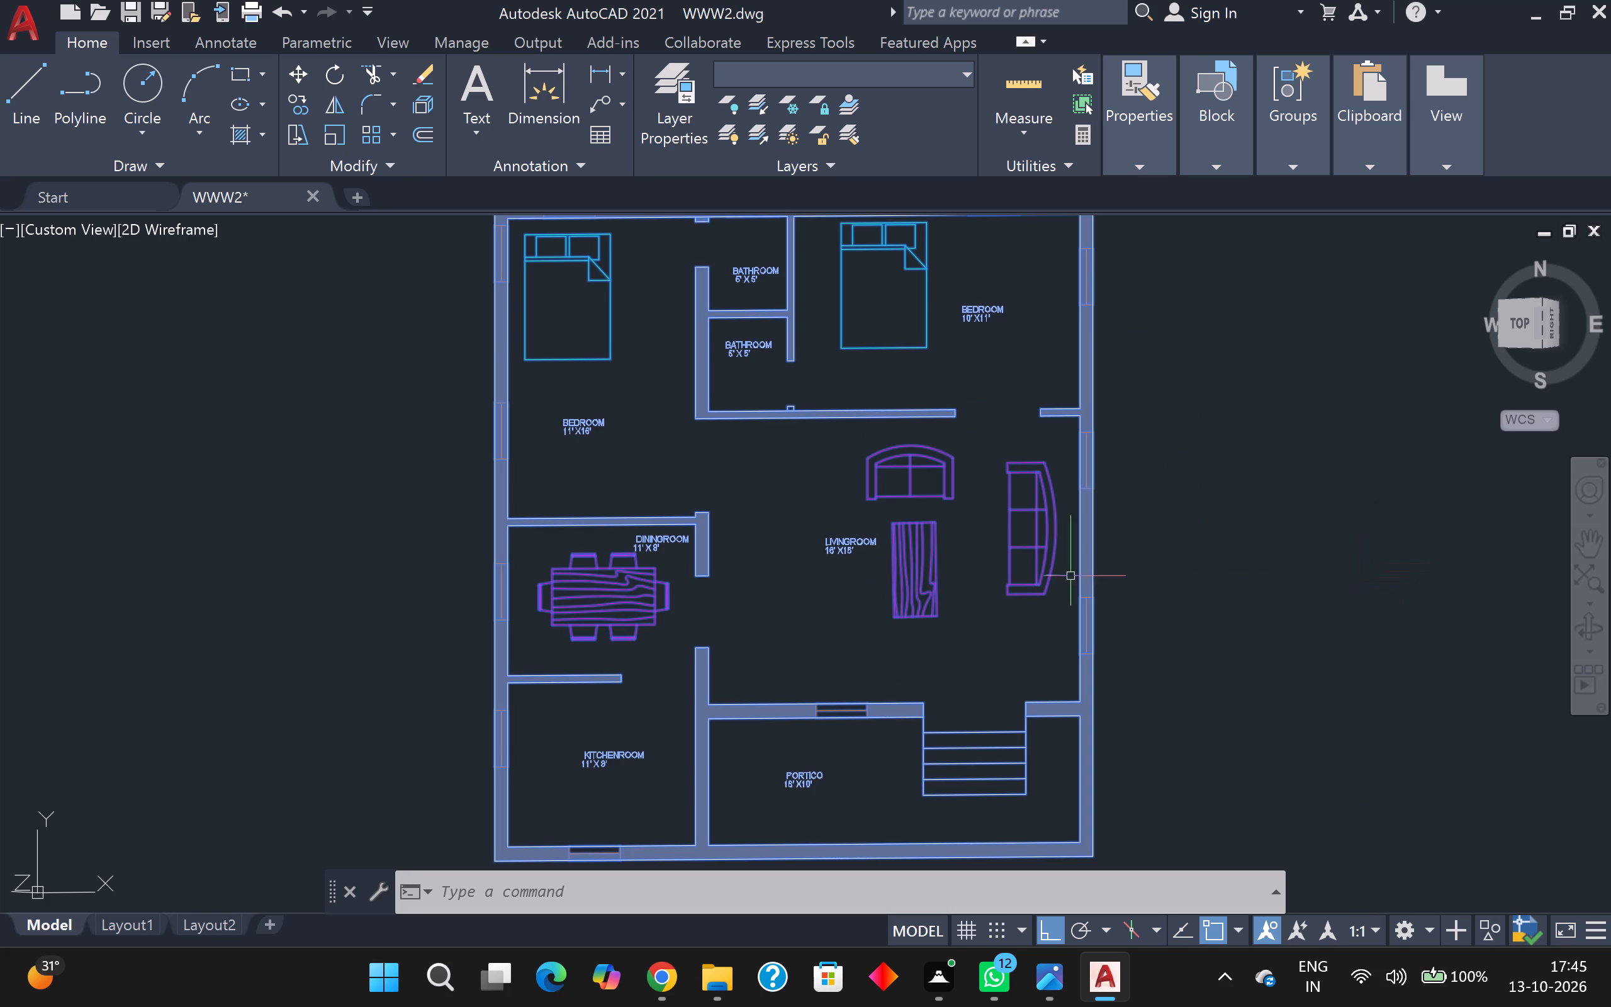
pyautogui.scroll(2, 785, 415)
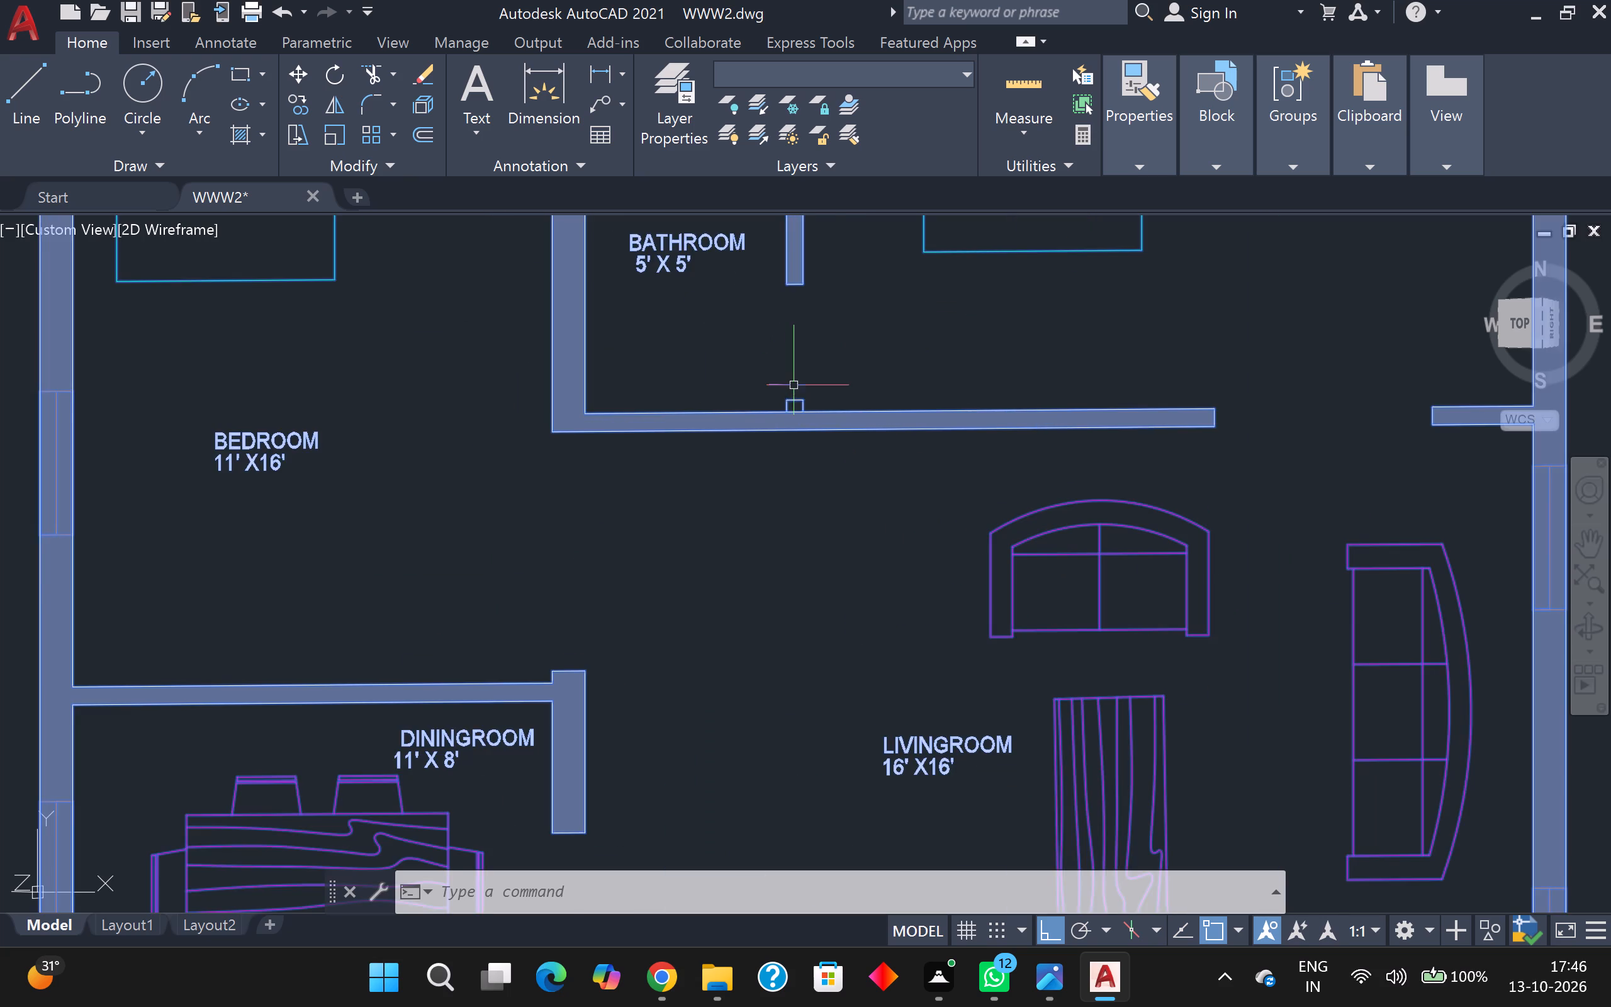
pyautogui.scroll(5, 807, 402)
pyautogui.scroll(-11, 802, 403)
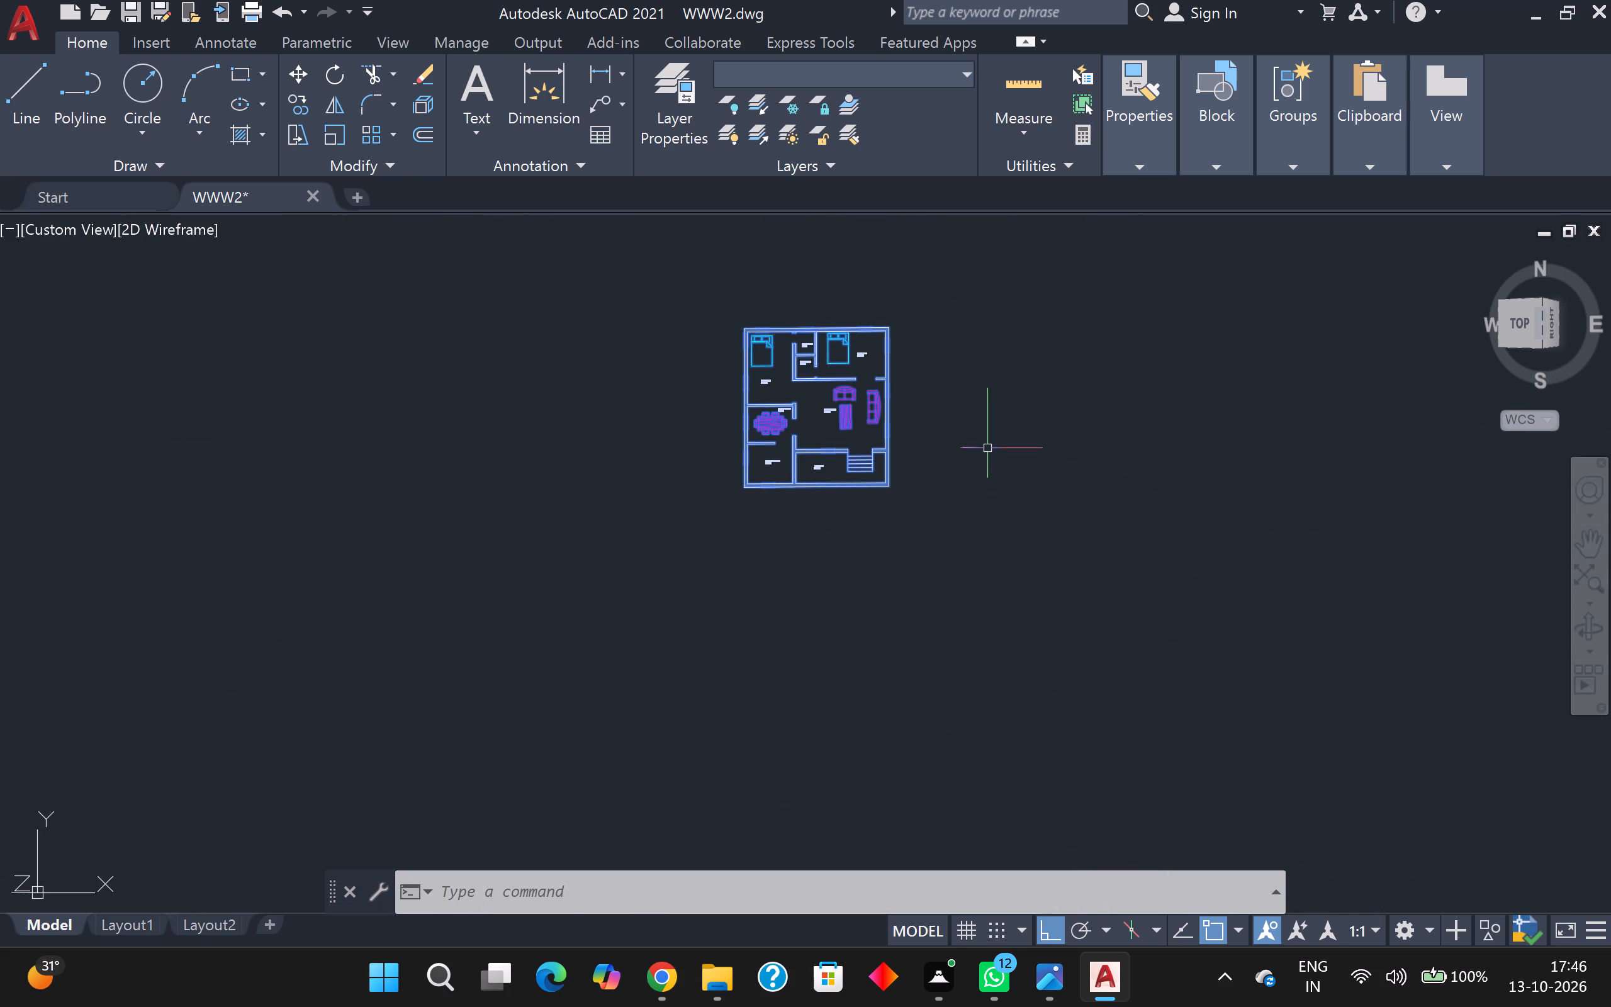
pyautogui.scroll(-1, 893, 339)
pyautogui.moveTo(884, 404); pyautogui.dragTo(1012, 586, button='middle')
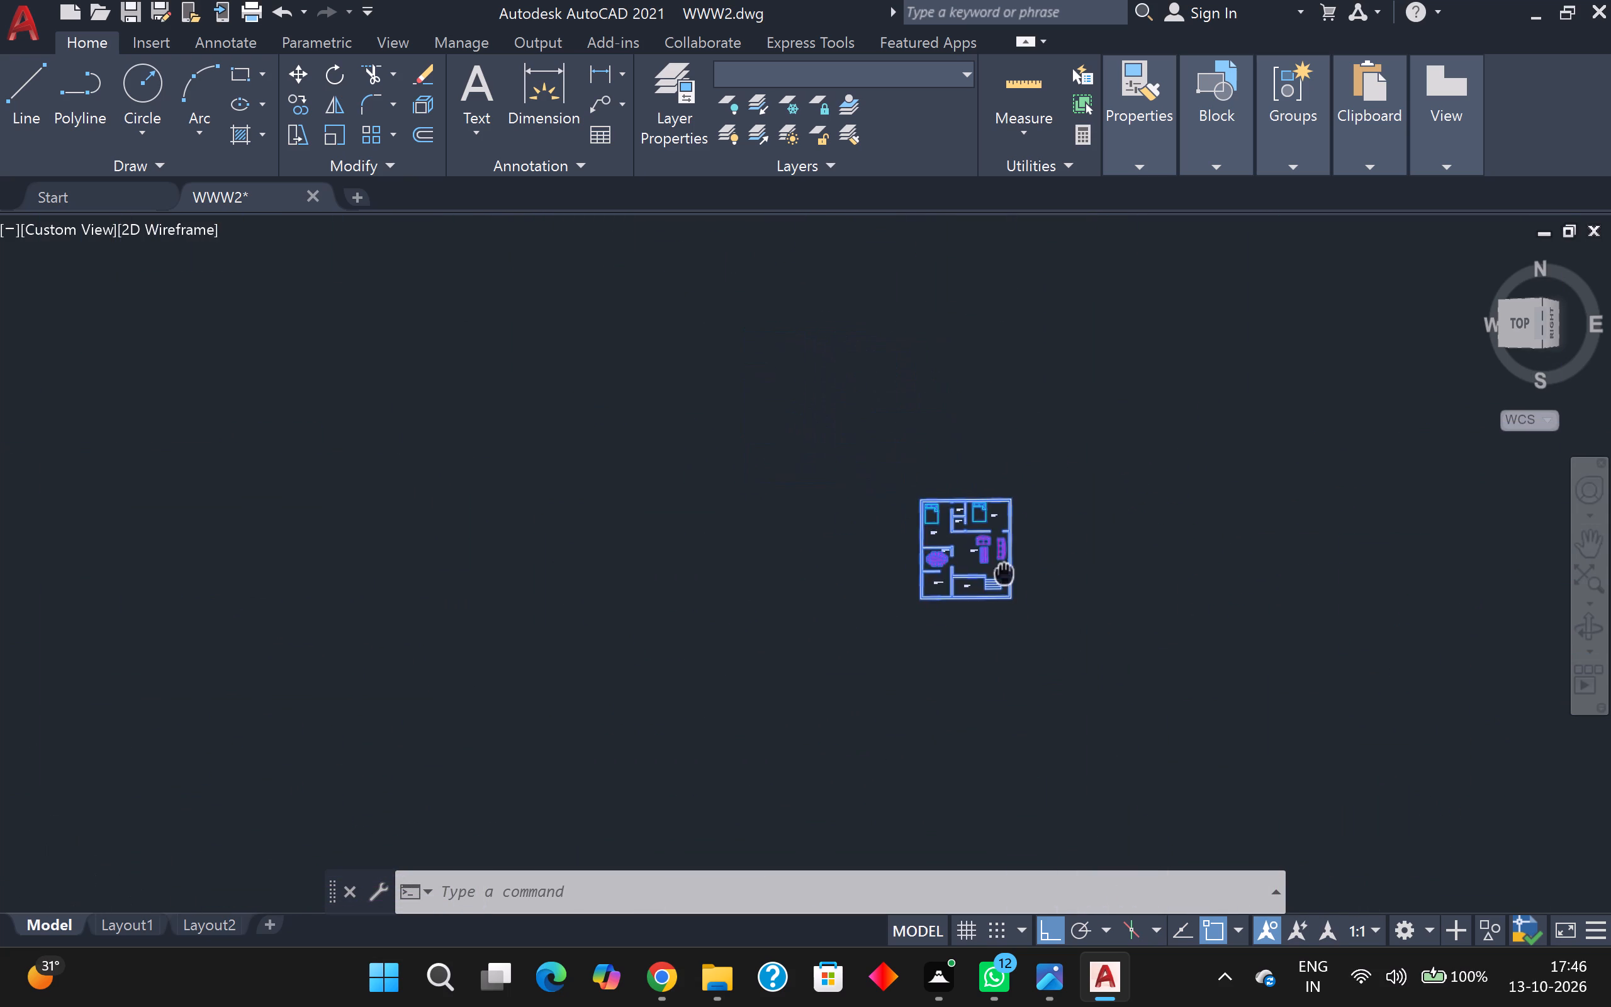
pyautogui.moveTo(1012, 586); pyautogui.dragTo(1013, 588, button='middle')
pyautogui.scroll(2, 1013, 588)
pyautogui.scroll(1, 917, 524)
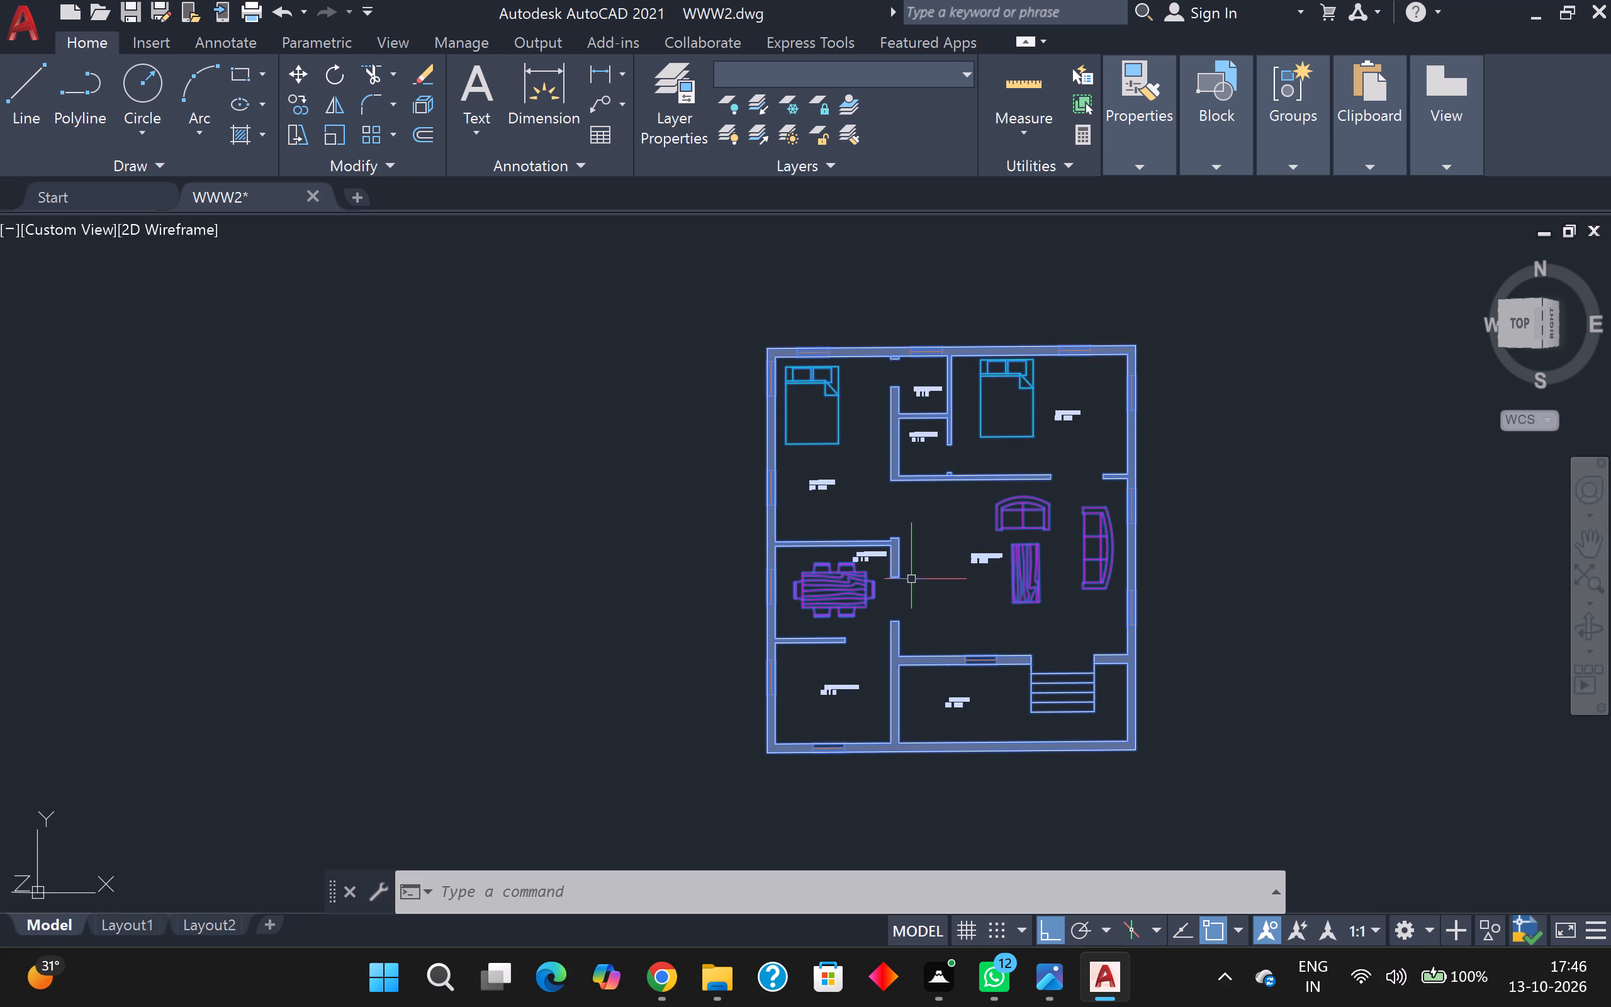
pyautogui.press('Escape')
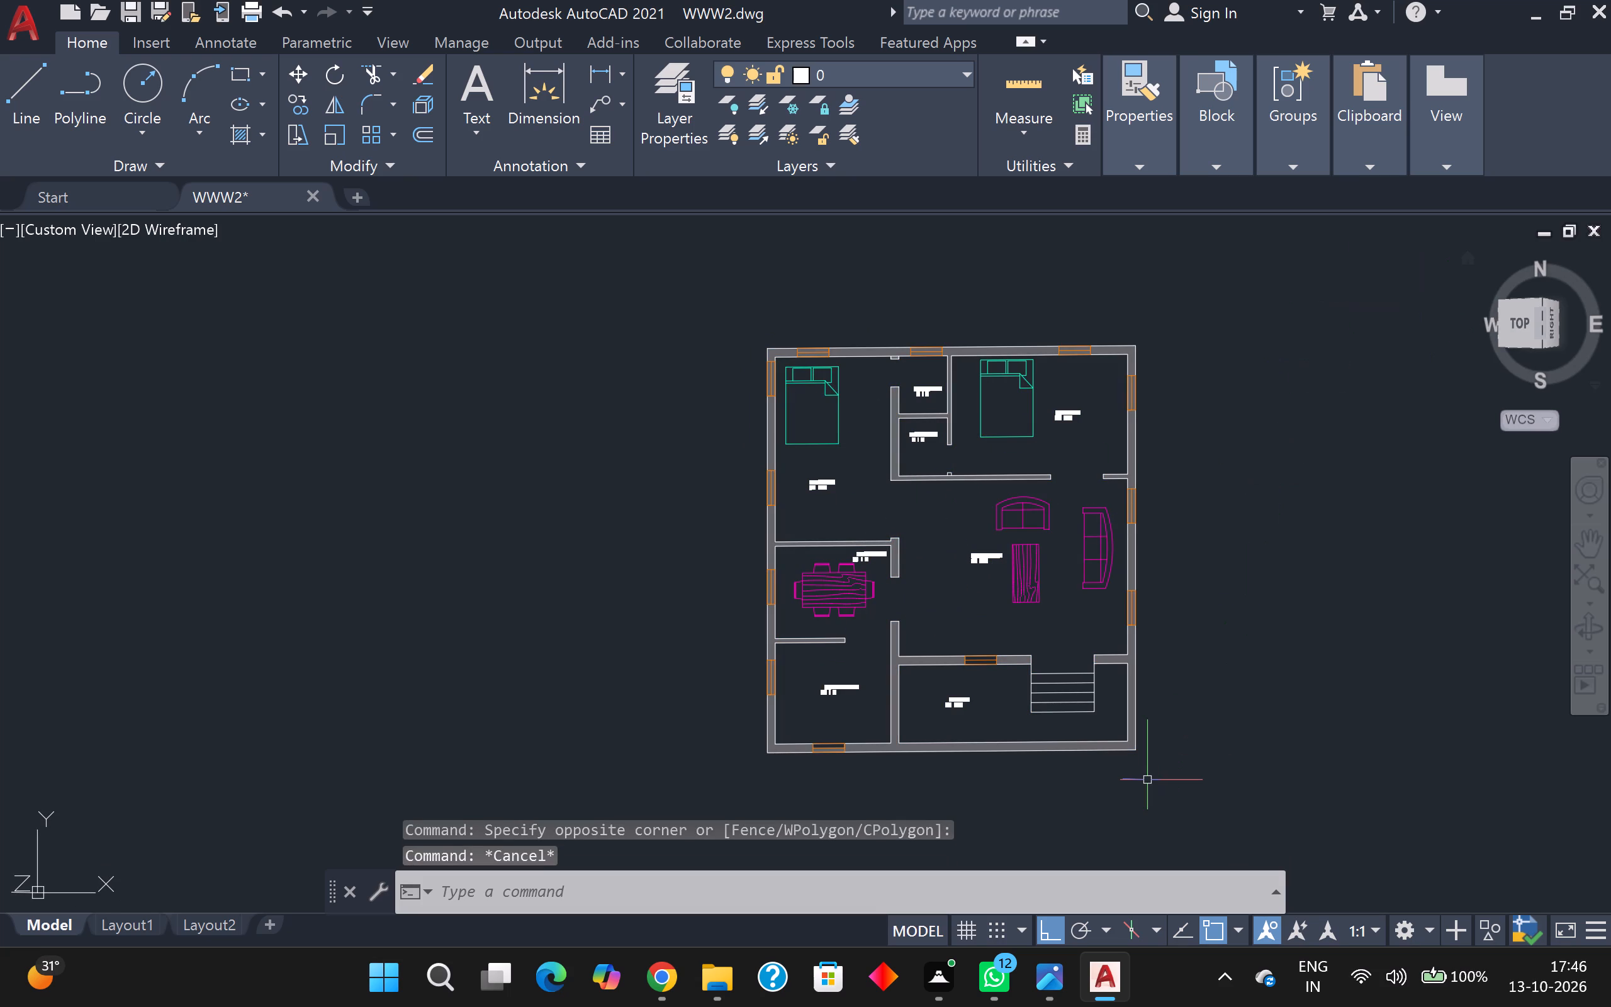
# Hatch the small wall stub at the lower bathroom's door opening, on its south wall, with SOLID in colour 99,100,102.
pyautogui.scroll(5, 1098, 497)
pyautogui.scroll(-4, 1091, 498)
pyautogui.scroll(3, 928, 532)
pyautogui.moveTo(836, 482); pyautogui.dragTo(907, 716, button='middle')
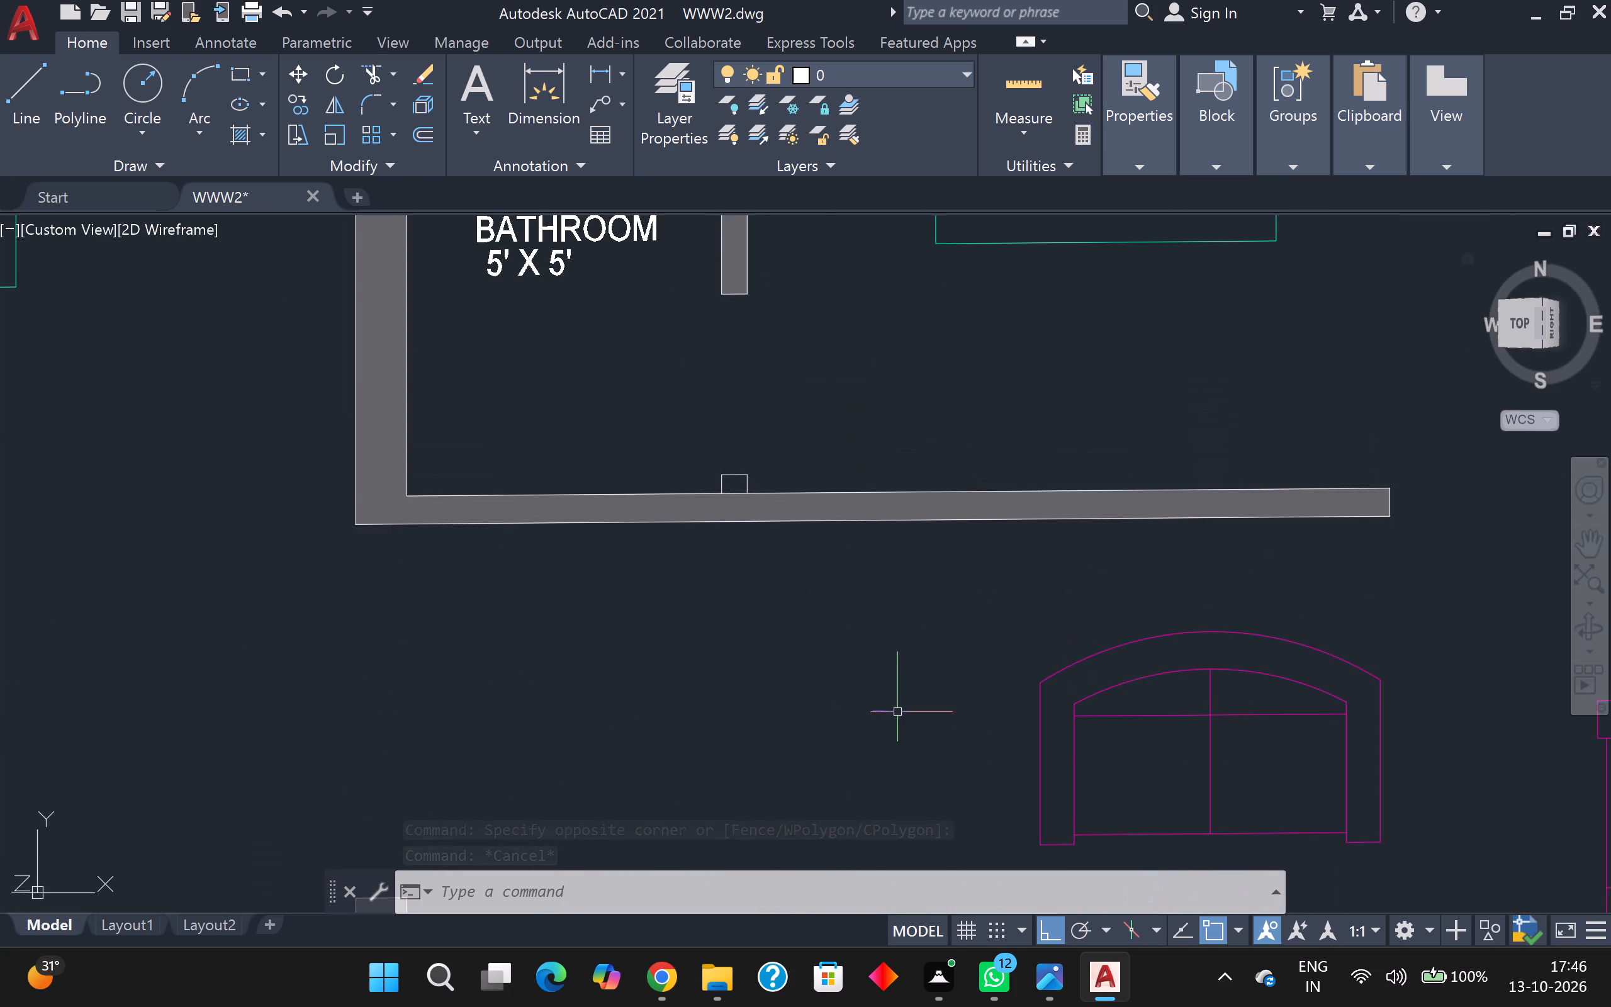
pyautogui.click(233, 135)
pyautogui.scroll(1, 676, 520)
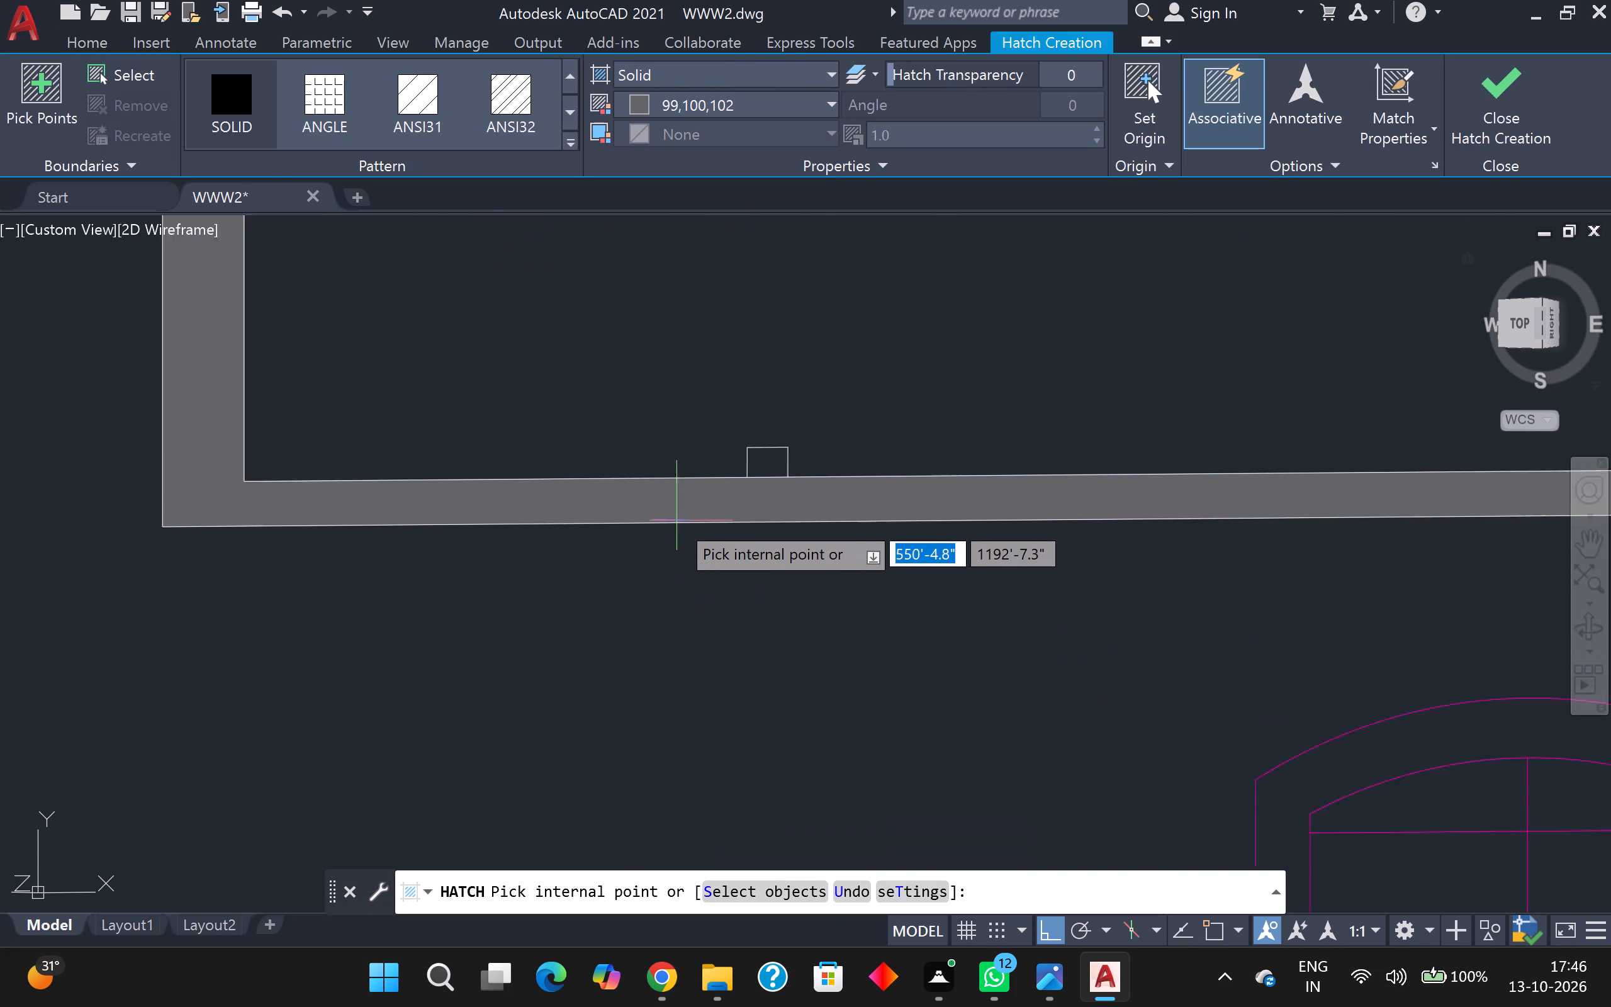
pyautogui.scroll(1, 676, 520)
pyautogui.scroll(3, 805, 454)
pyautogui.click(801, 420)
pyautogui.scroll(-2, 812, 426)
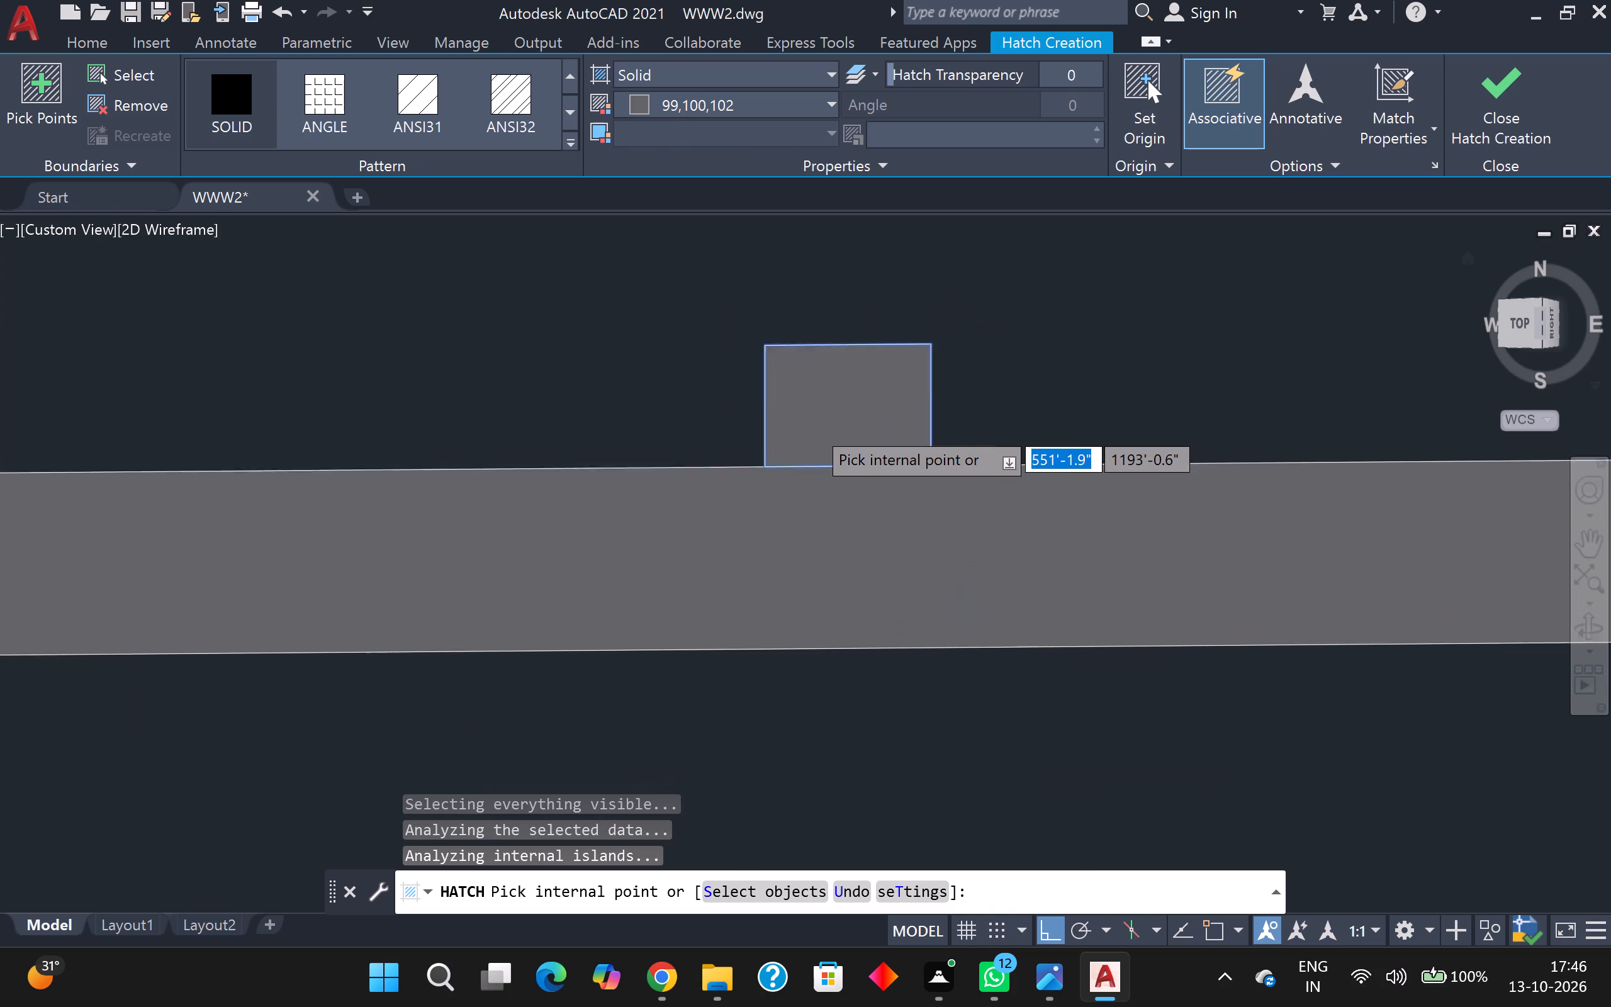
pyautogui.scroll(-6, 812, 426)
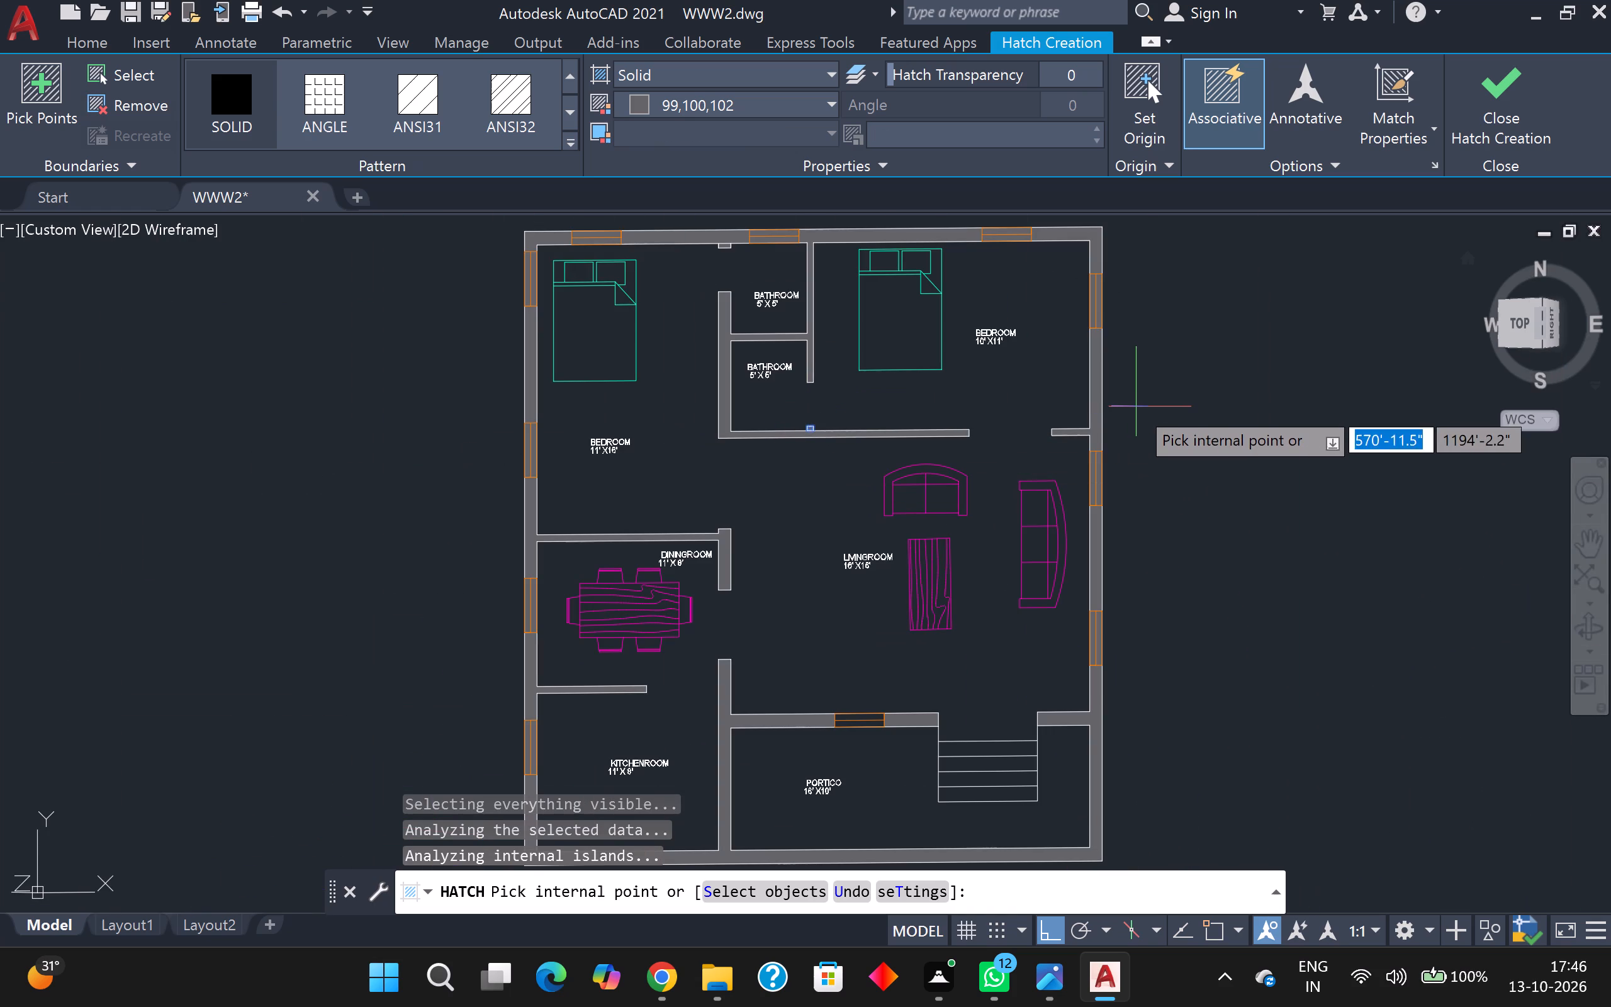
pyautogui.press('Escape')
# Examine the portico, kitchen and living room walls and the overall plan for missing fill or openings needing doors.
pyautogui.scroll(-3, 1159, 402)
pyautogui.scroll(3, 1186, 447)
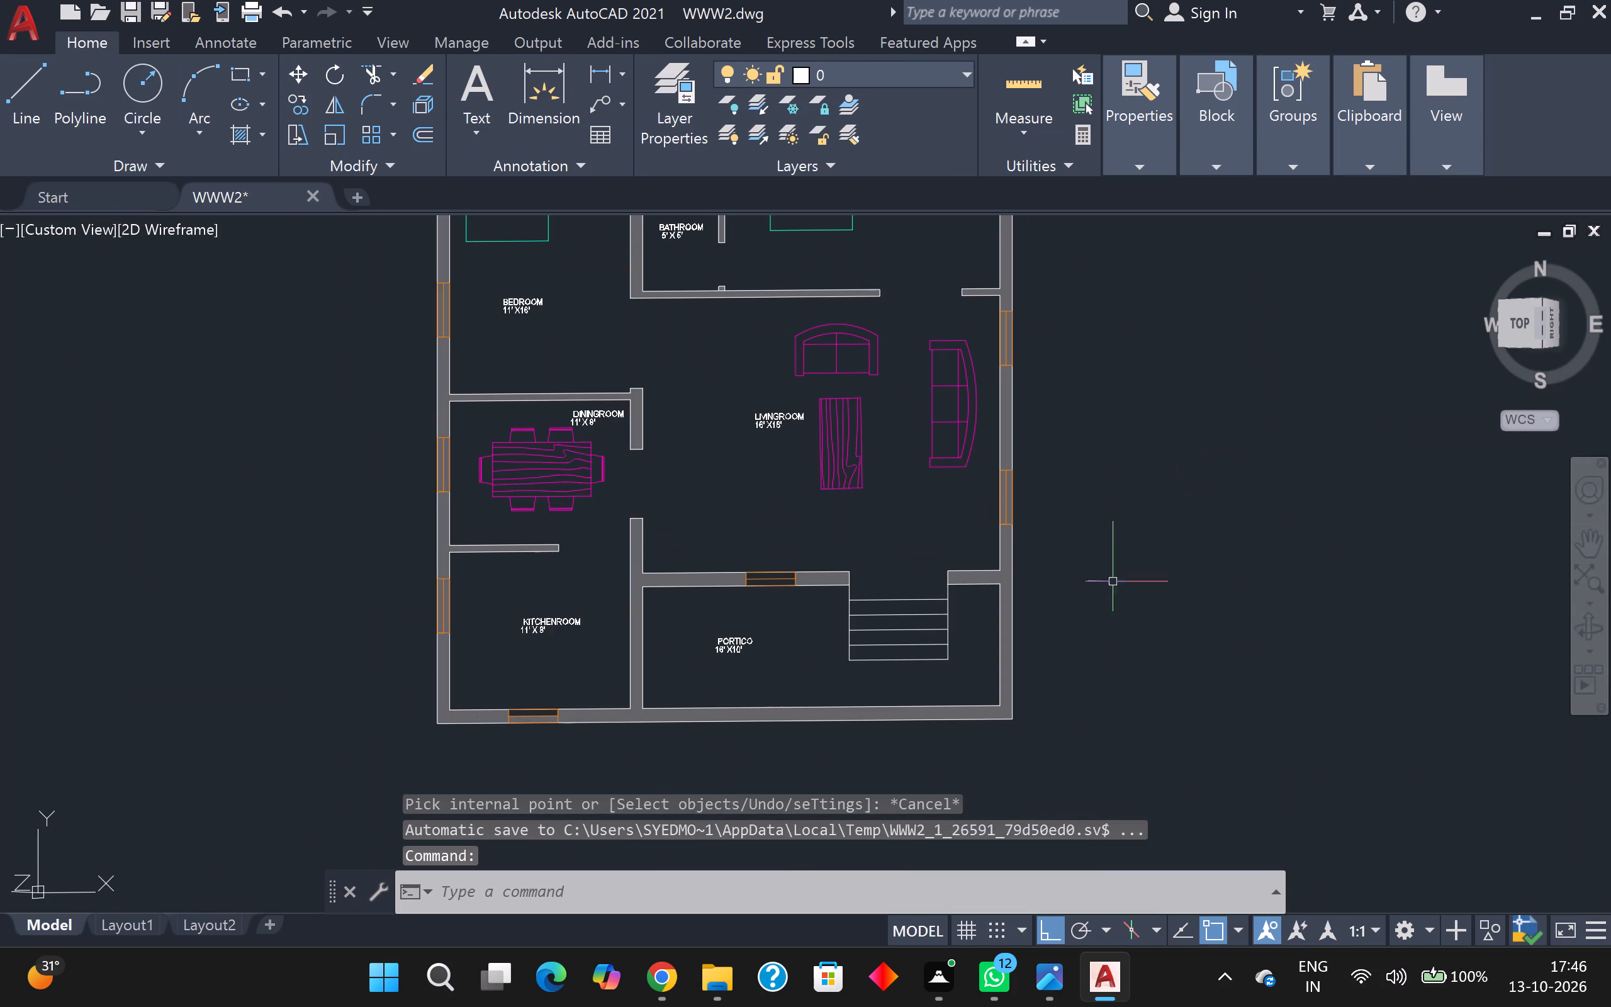
pyautogui.scroll(1, 895, 721)
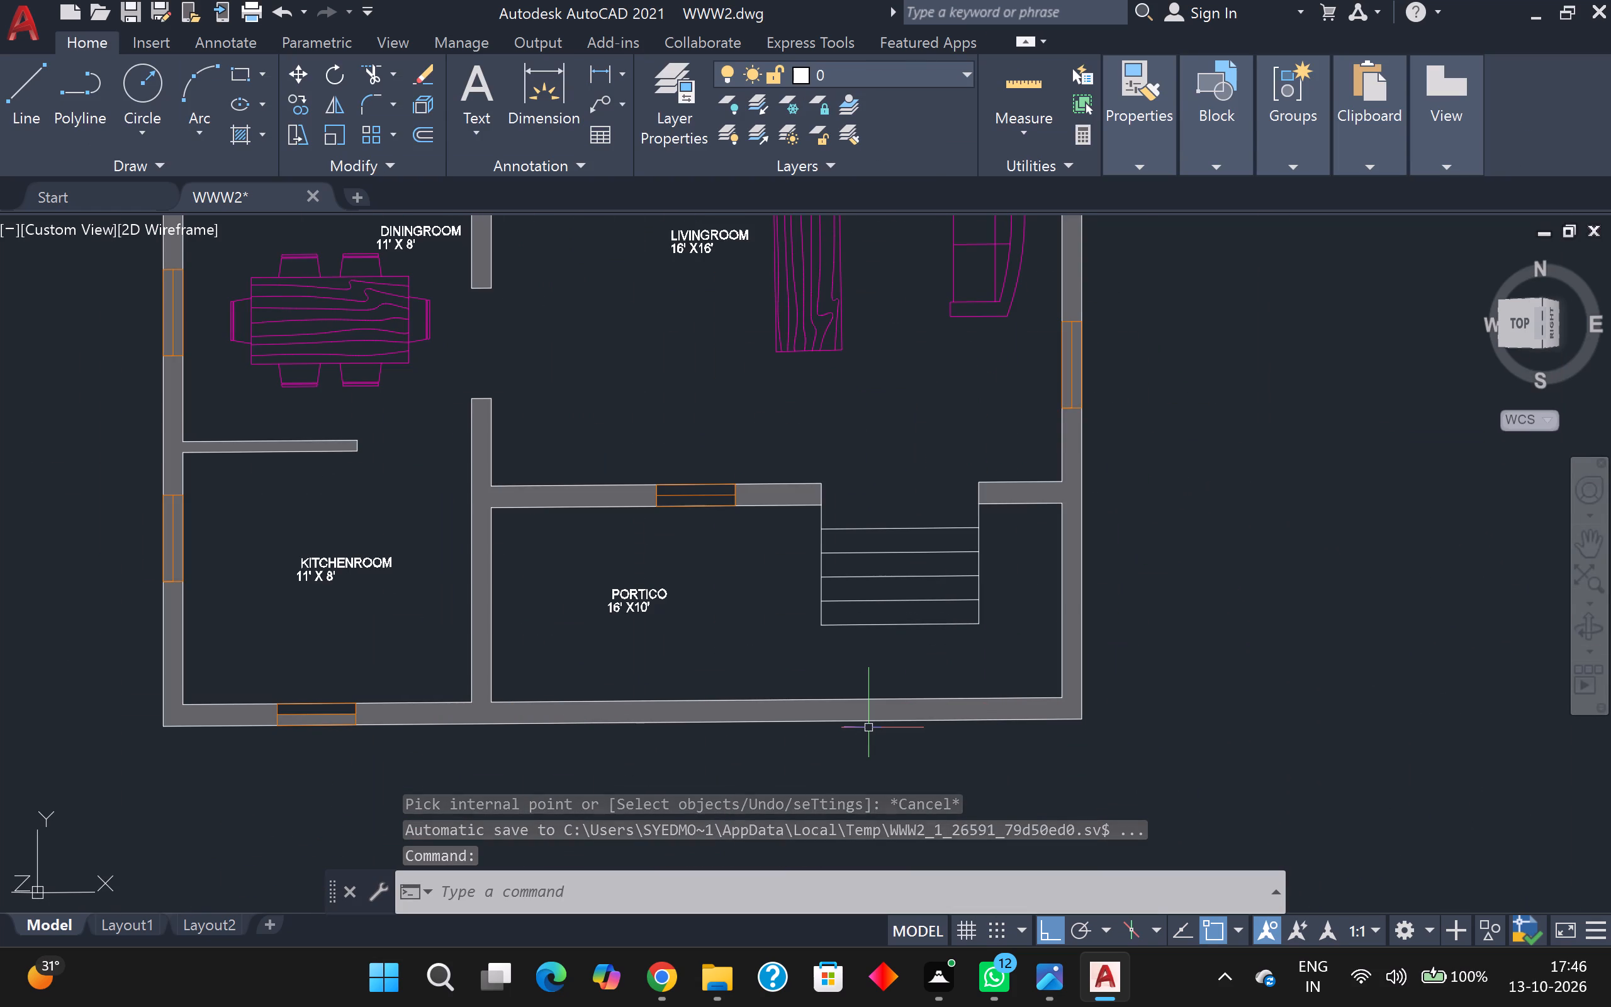
pyautogui.scroll(-1, 875, 716)
pyautogui.scroll(1, 870, 701)
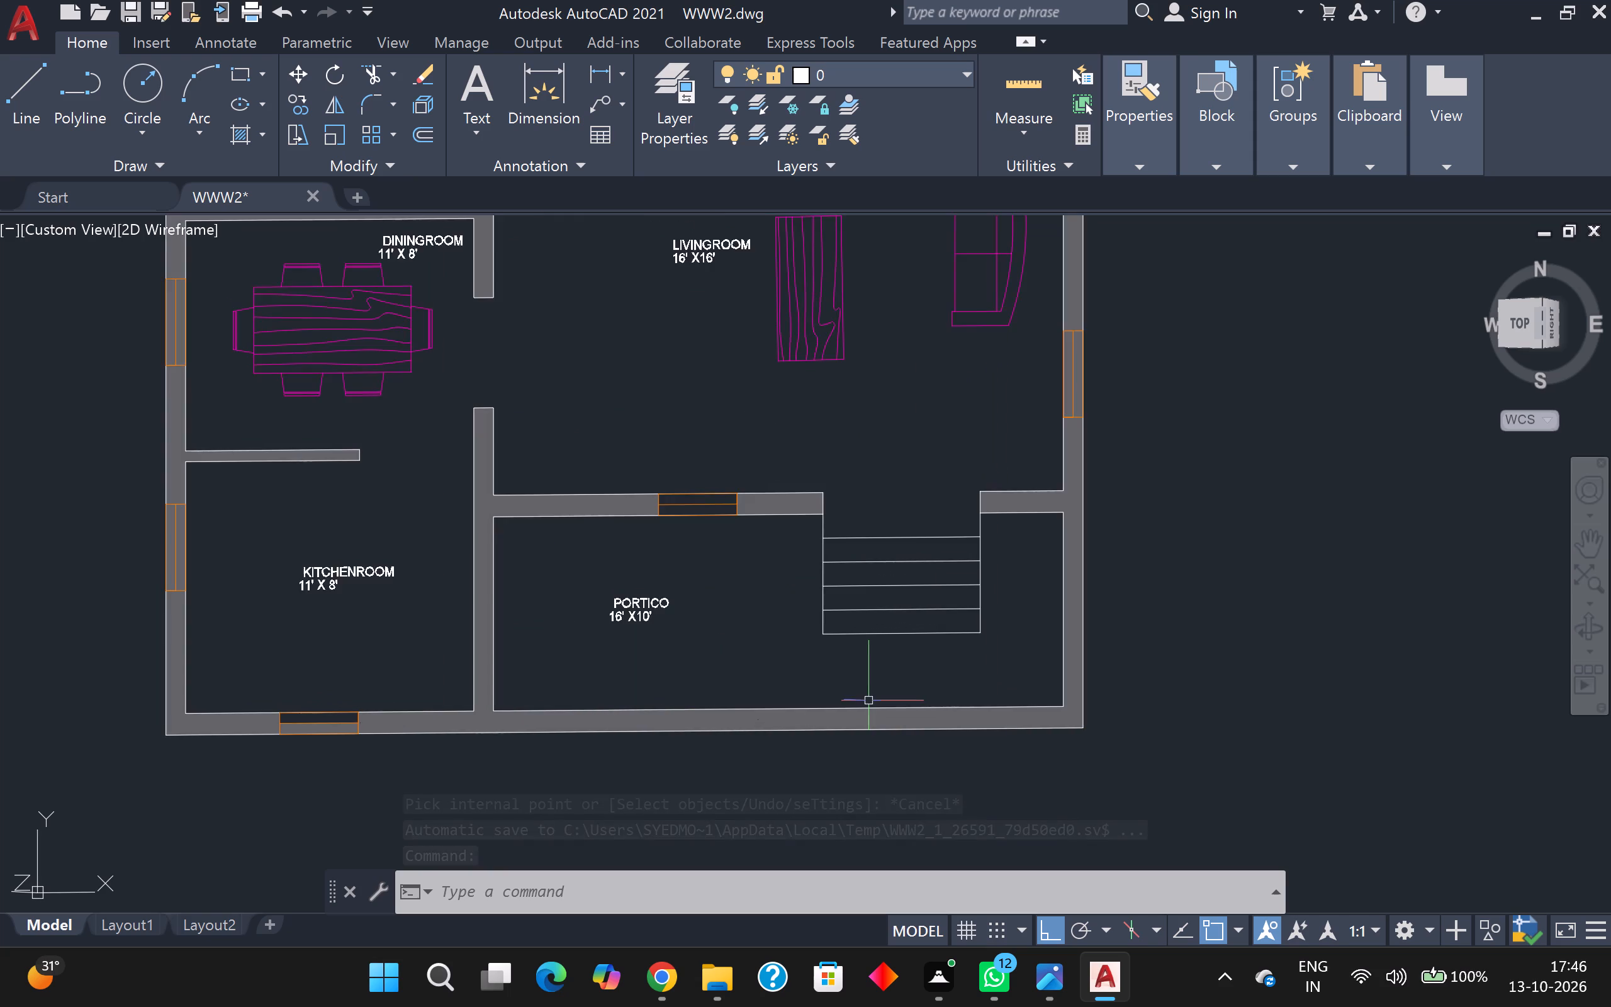
pyautogui.scroll(-3, 867, 666)
pyautogui.scroll(2, 985, 575)
pyautogui.scroll(-1, 987, 572)
pyautogui.moveTo(1010, 554); pyautogui.dragTo(1120, 544, button='middle')
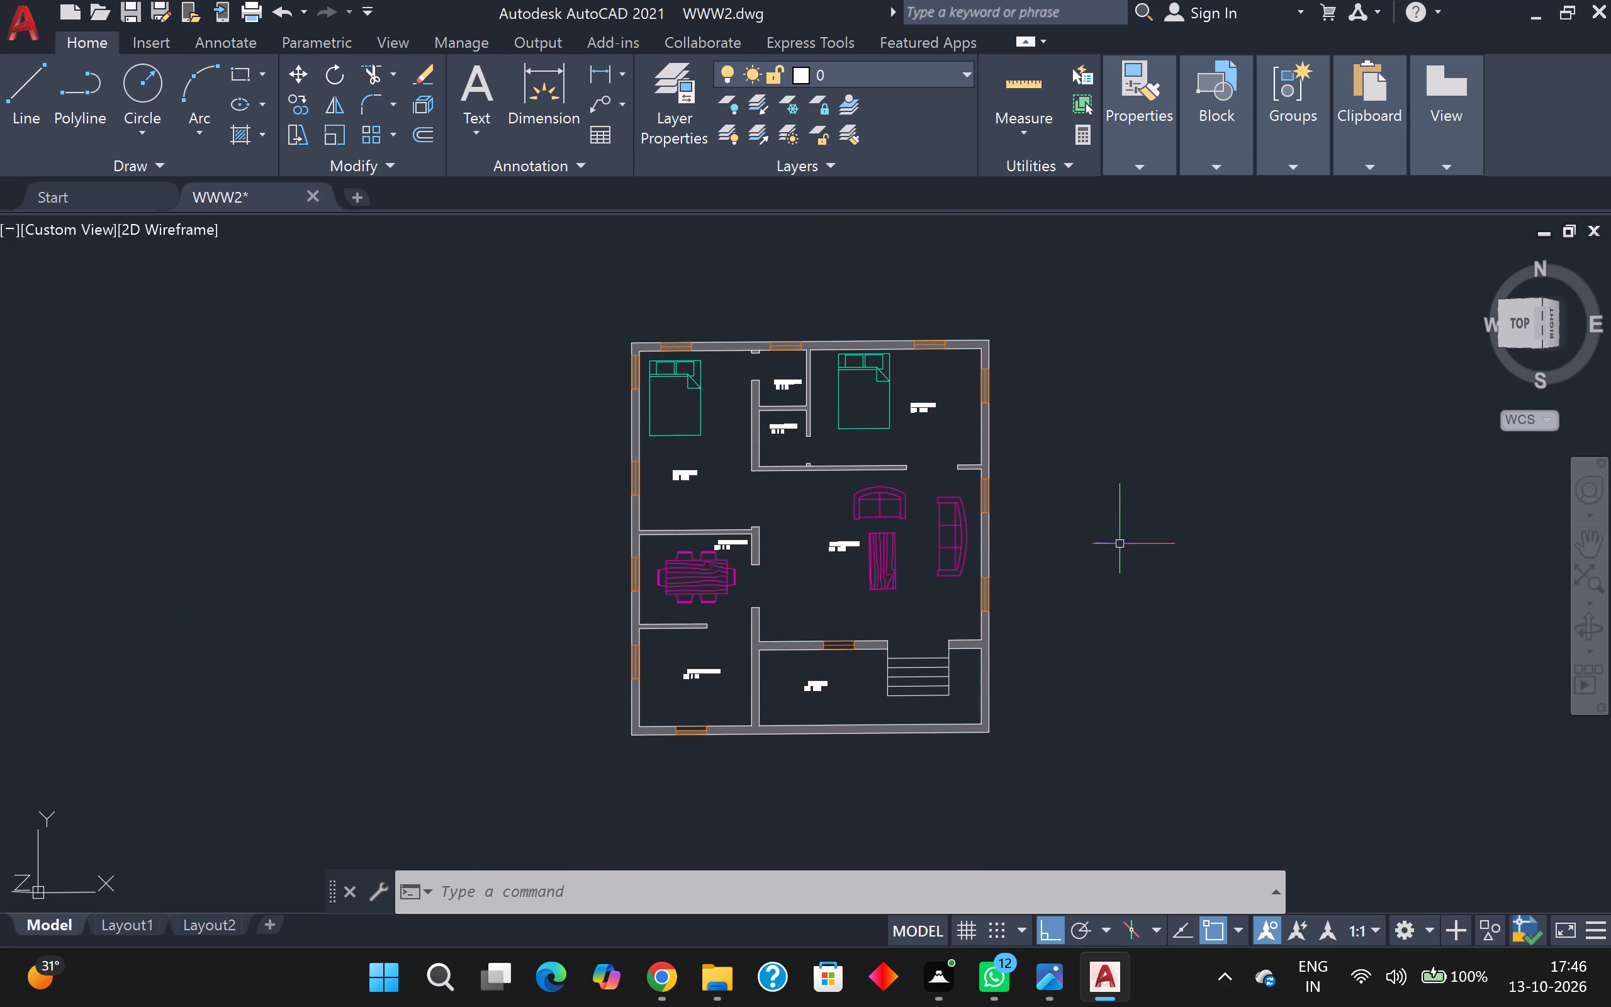
pyautogui.scroll(2, 1101, 553)
pyautogui.scroll(-1, 1101, 553)
pyautogui.moveTo(1101, 553); pyautogui.dragTo(1157, 533, button='middle')
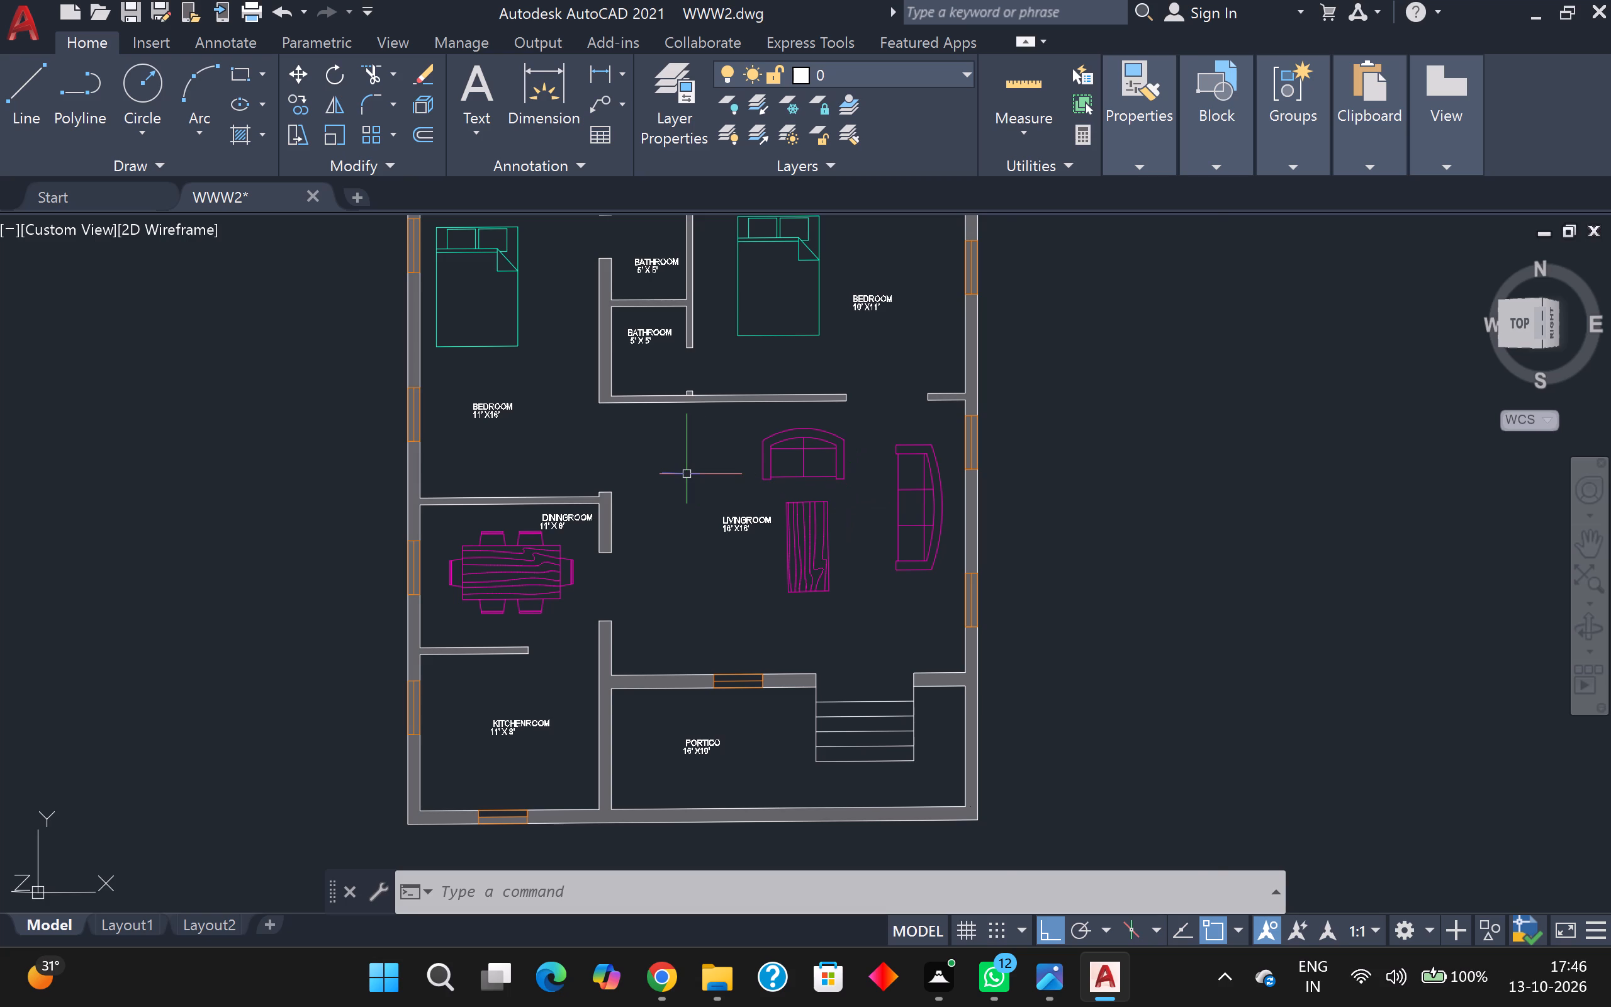
# Insert a Door - Imperial block from the architectural samples in the empty space east of the living room.
pyautogui.hotkey('ctrl', '3')
pyautogui.moveTo(1098, 225); pyautogui.dragTo(1184, 321)
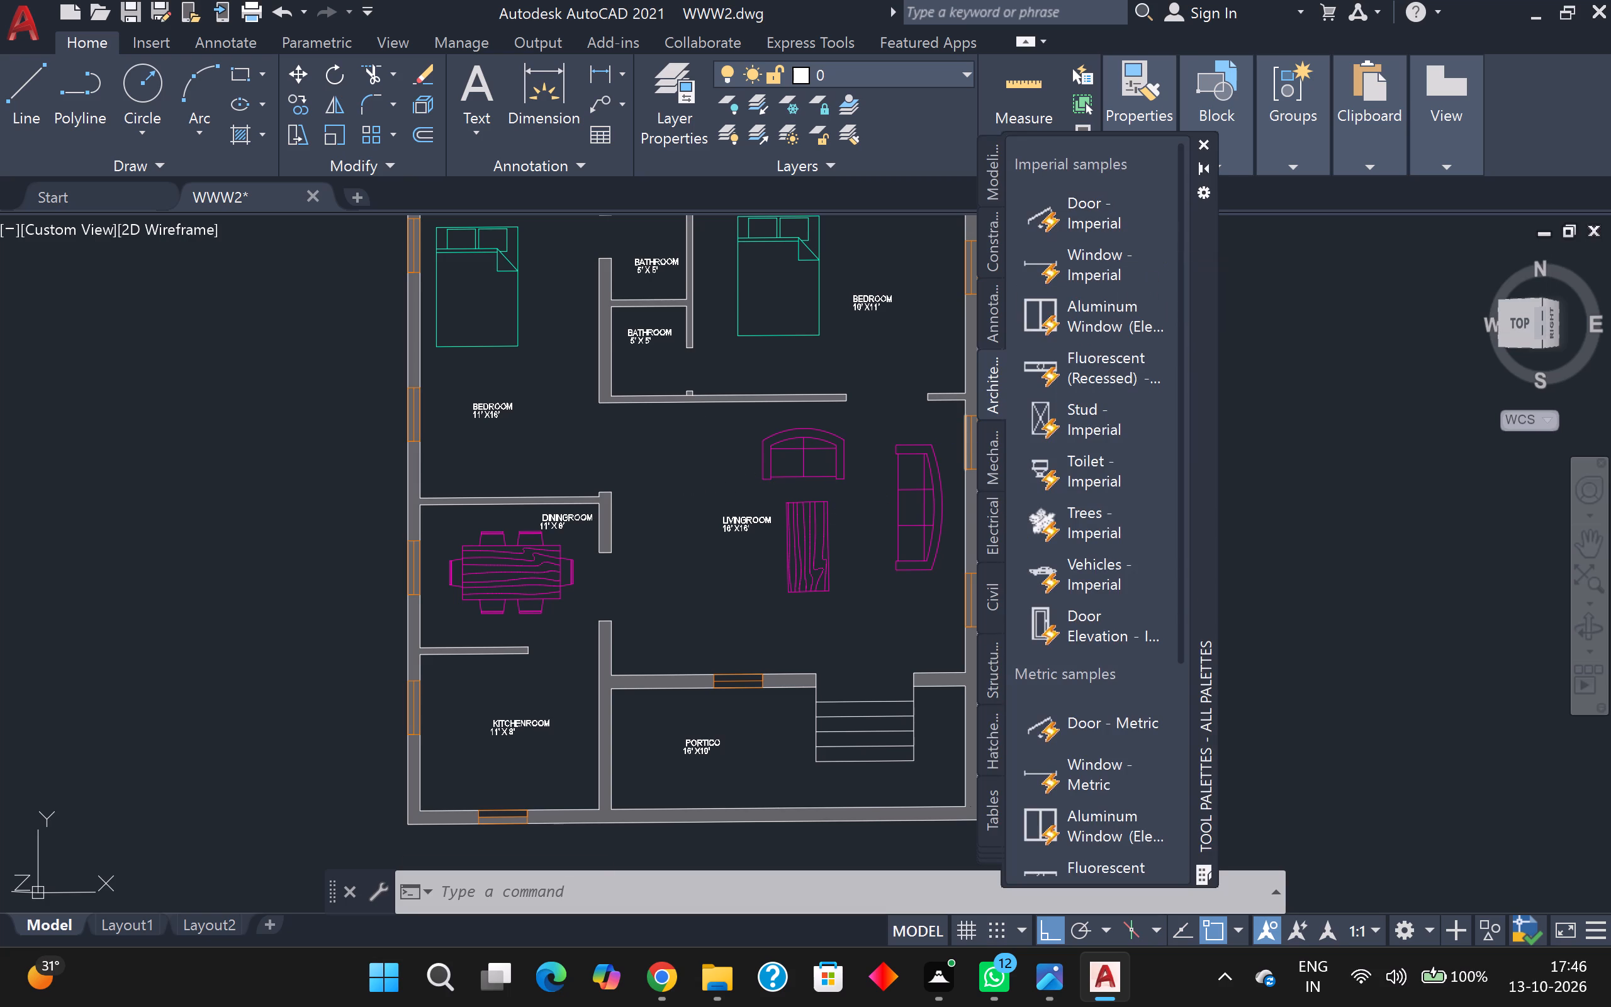
pyautogui.moveTo(1184, 321); pyautogui.dragTo(1291, 442)
pyautogui.press('Escape')
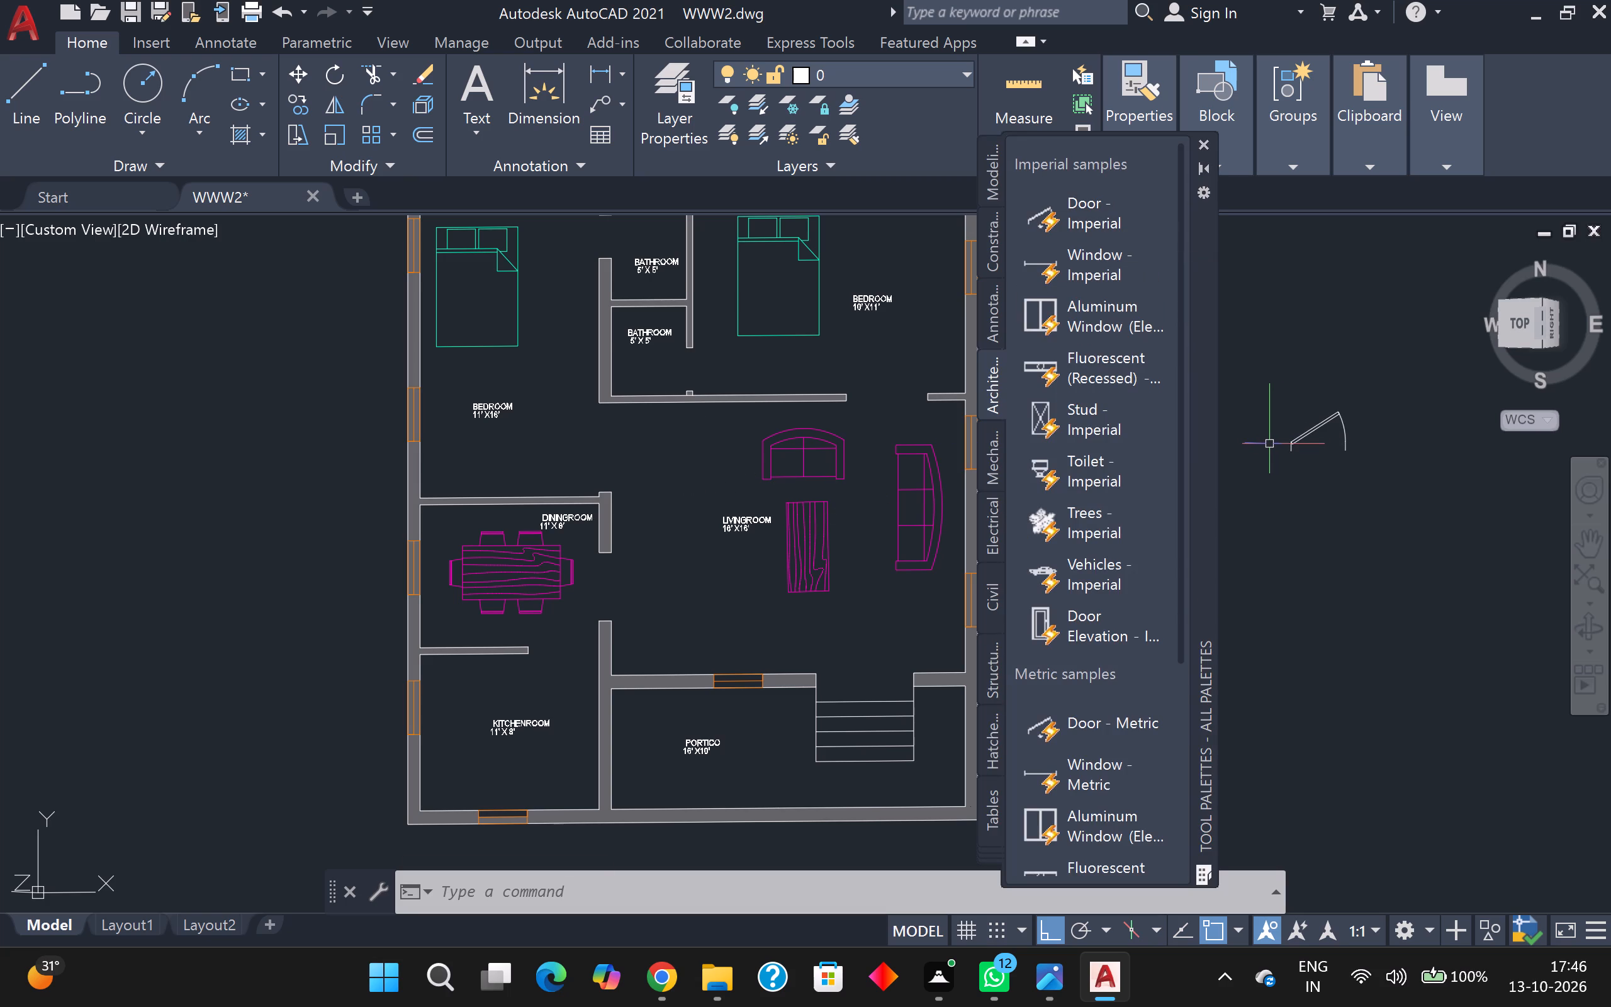
pyautogui.click(1201, 134)
pyautogui.click(1204, 146)
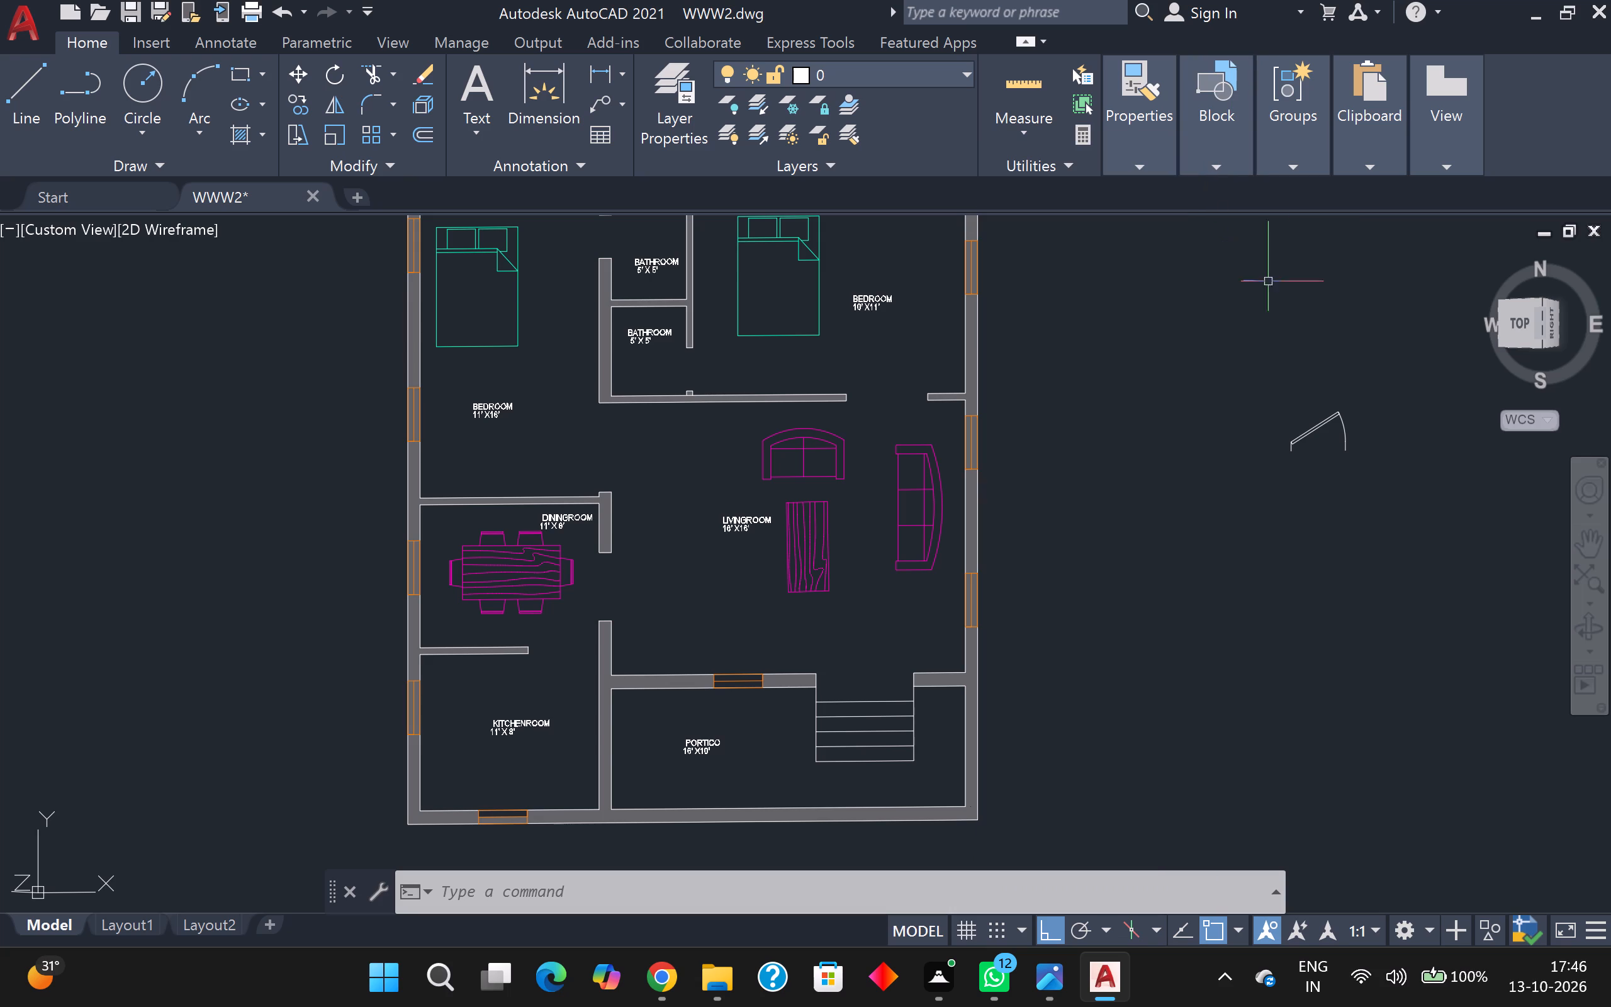
# Move the inserted door block into the 10' X 11' bedroom, just above its south wall opening, with ortho off.
pyautogui.click(1328, 419)
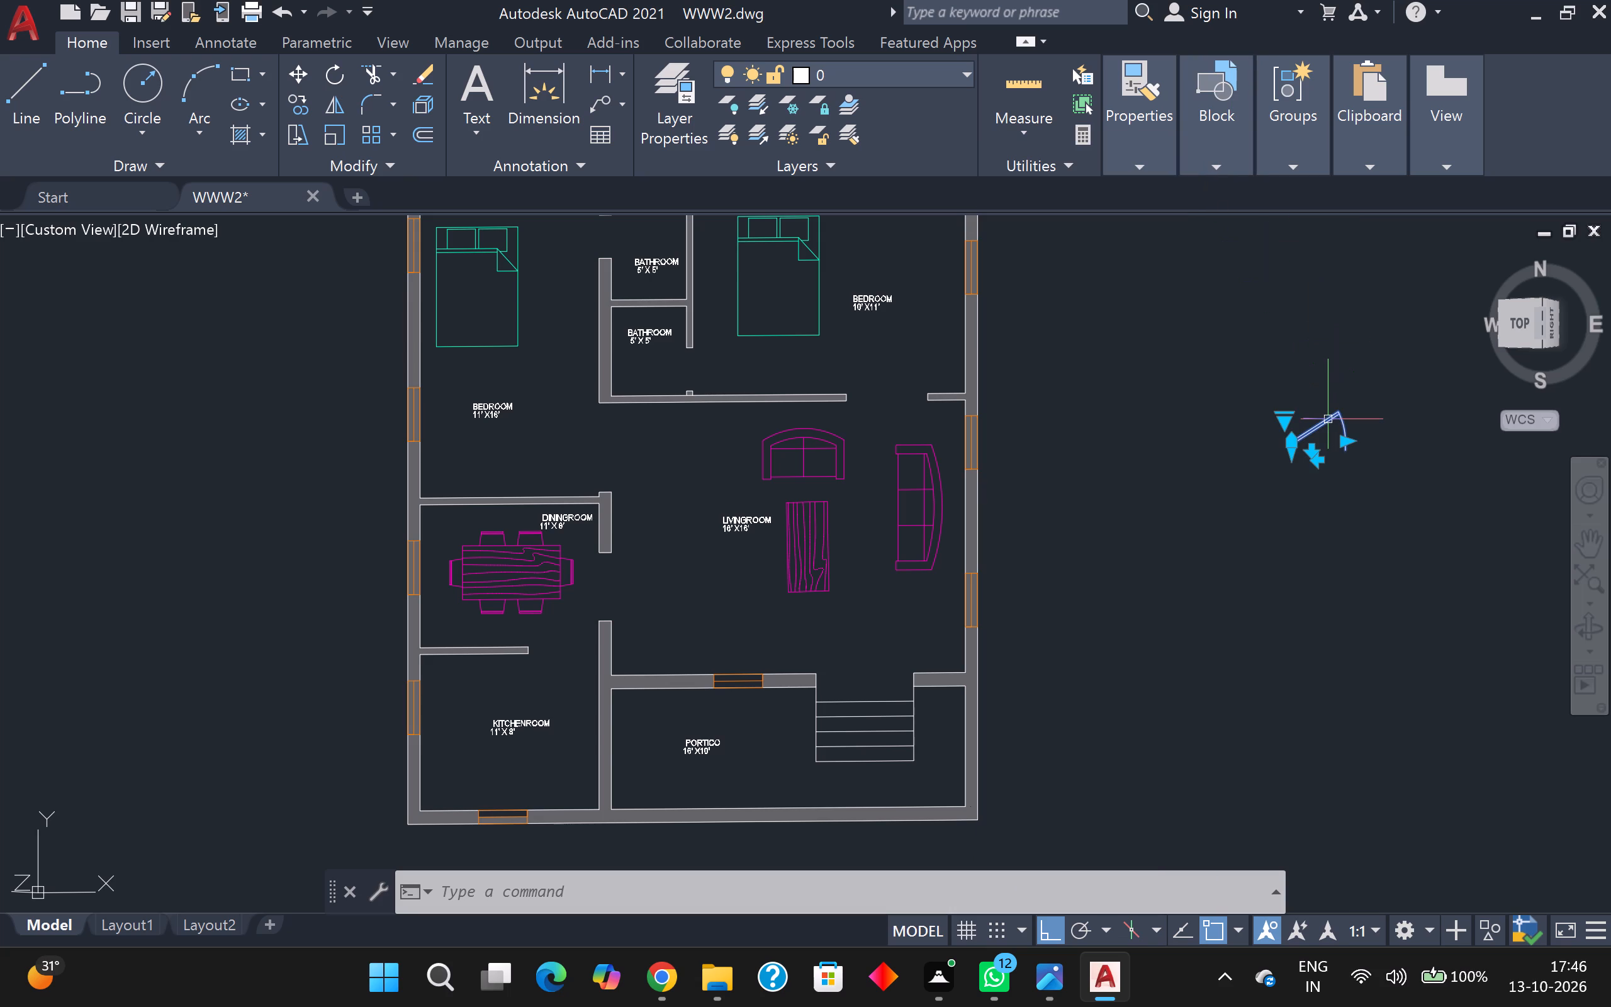
pyautogui.press('m')
pyautogui.press('Return')
pyautogui.click(1322, 432)
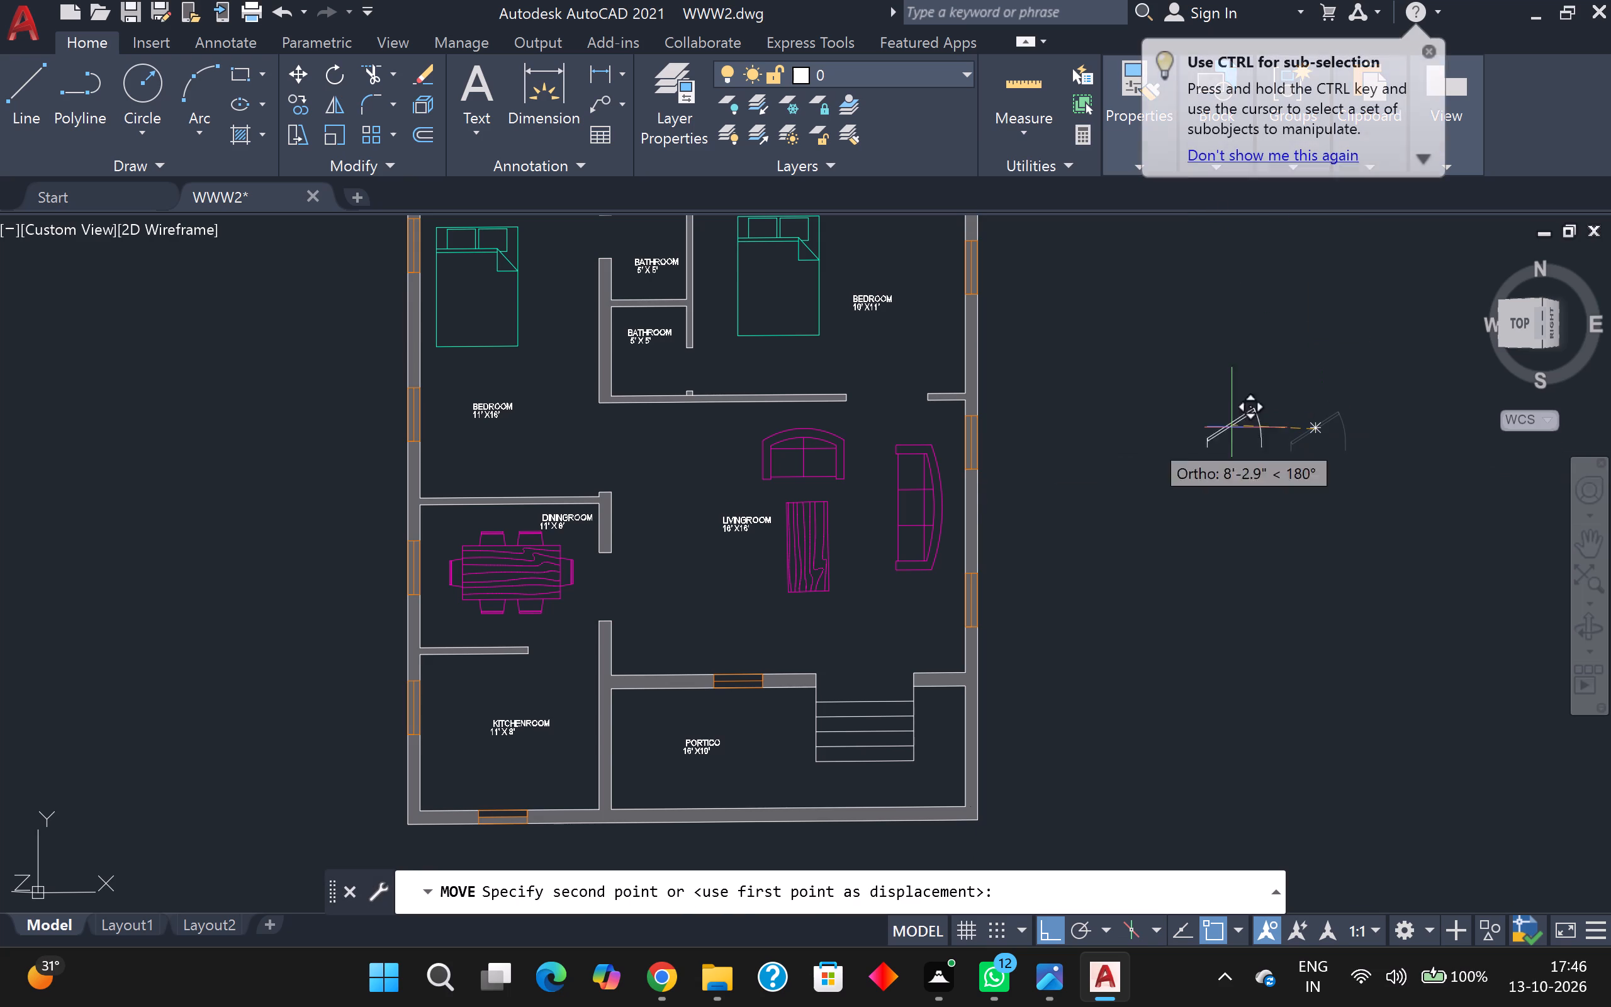
pyautogui.scroll(1, 605, 512)
pyautogui.moveTo(605, 511); pyautogui.dragTo(632, 808, button='middle')
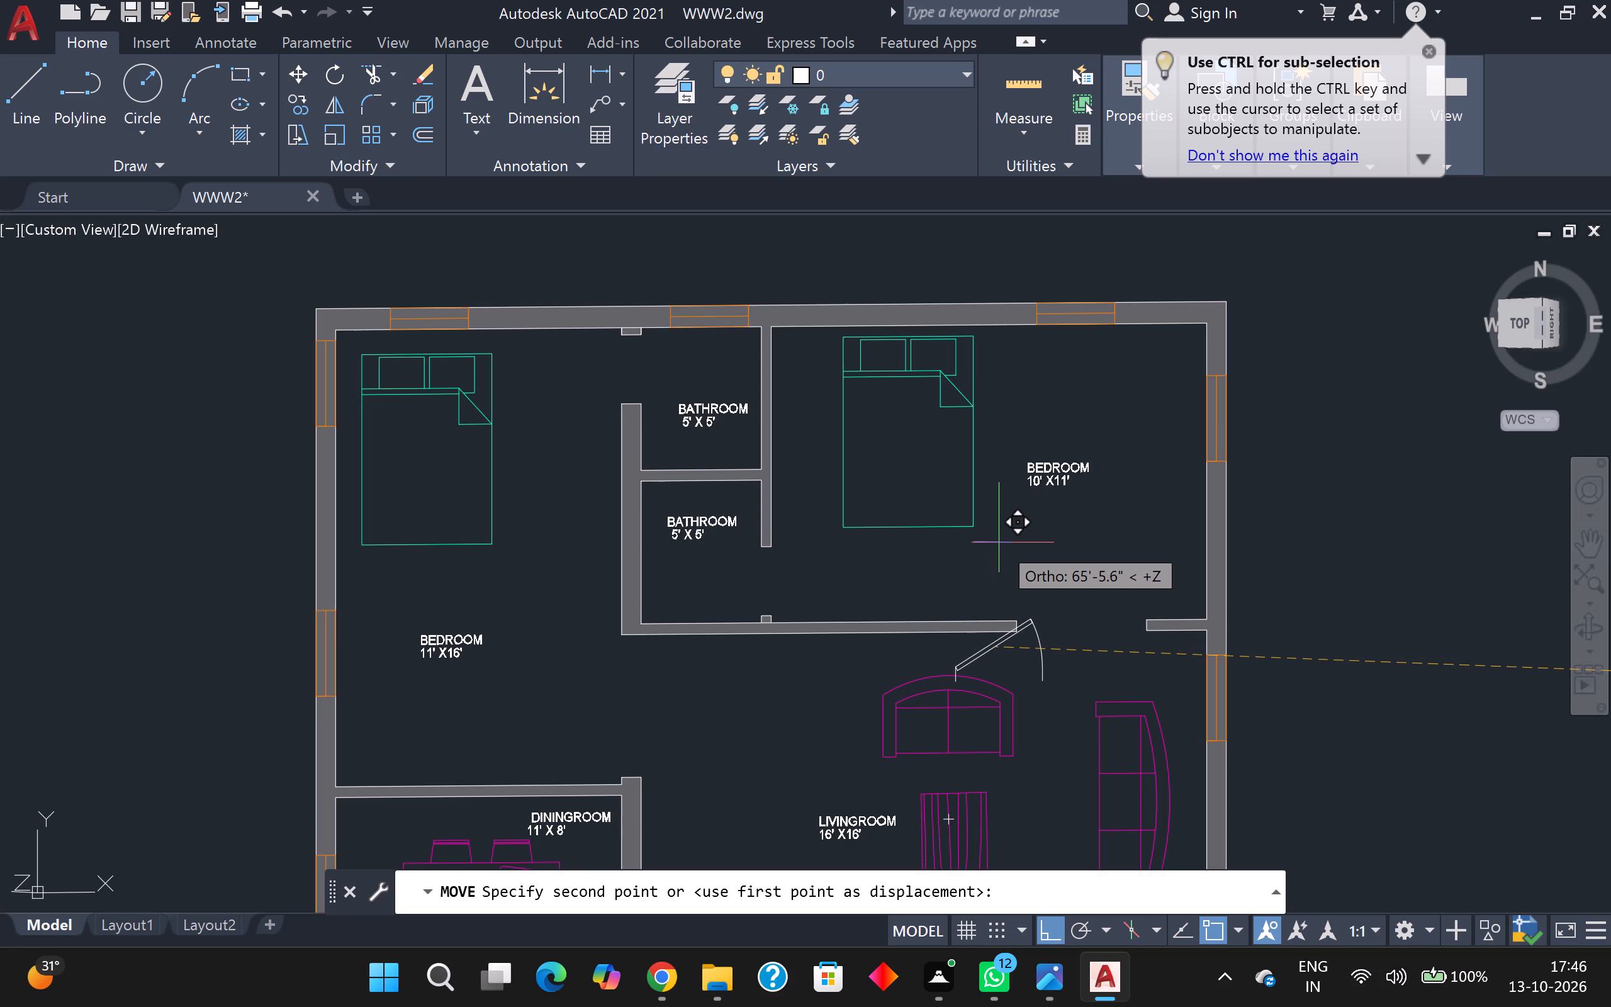
pyautogui.press('F8')
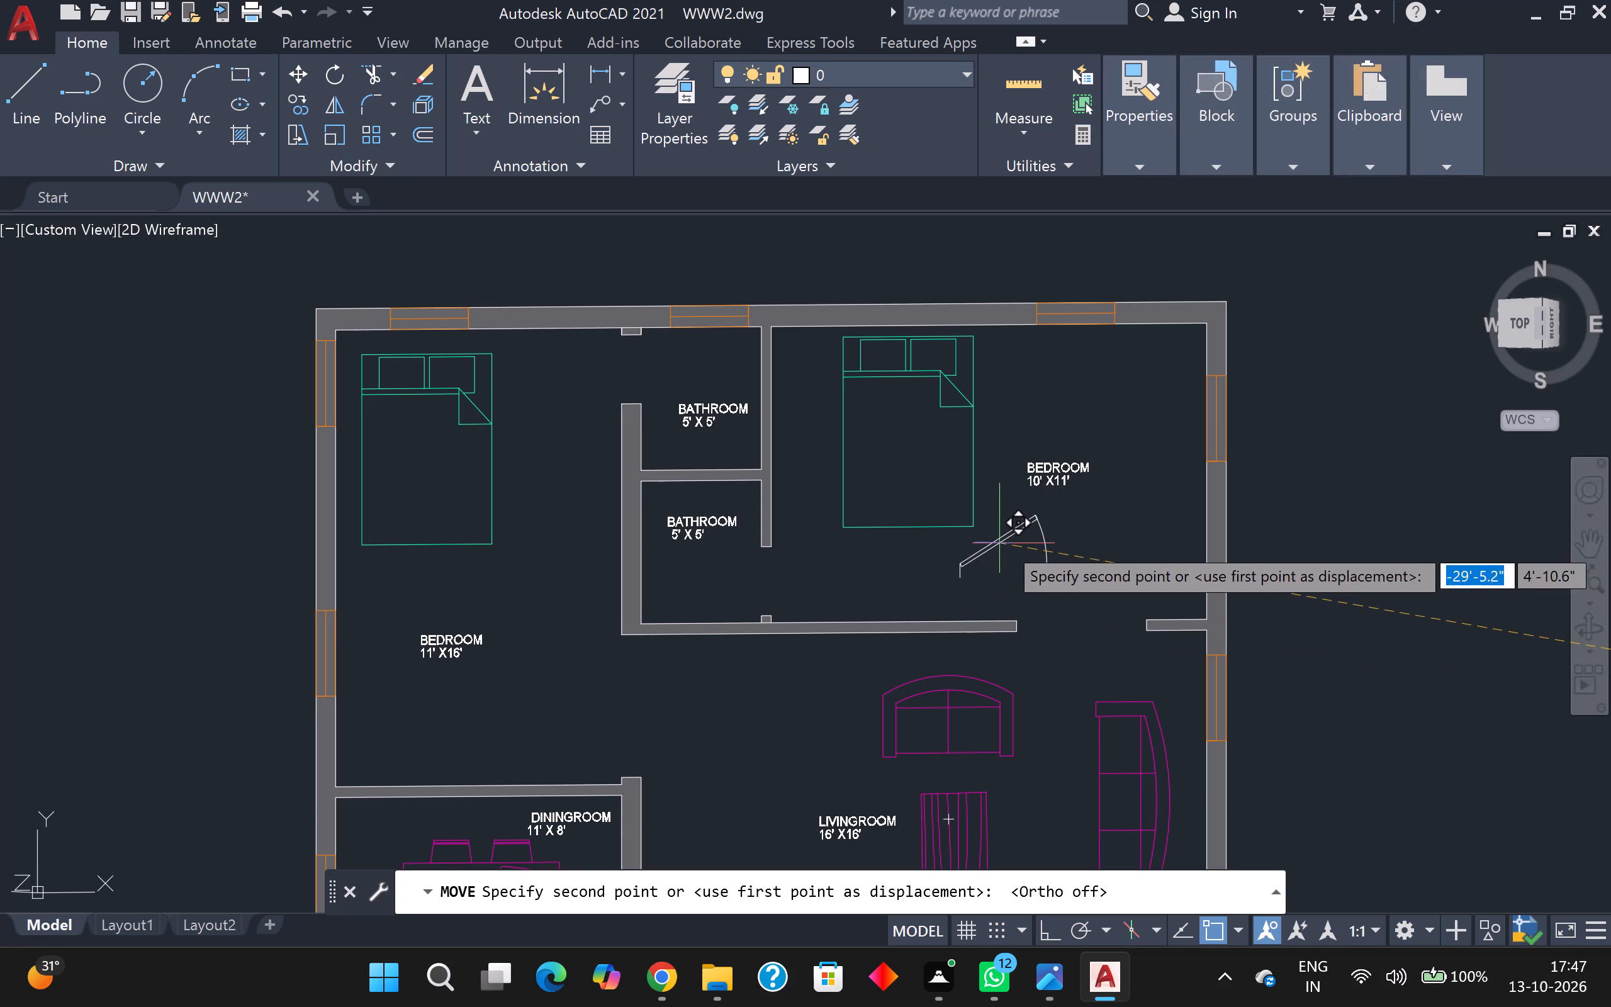
pyautogui.click(1064, 544)
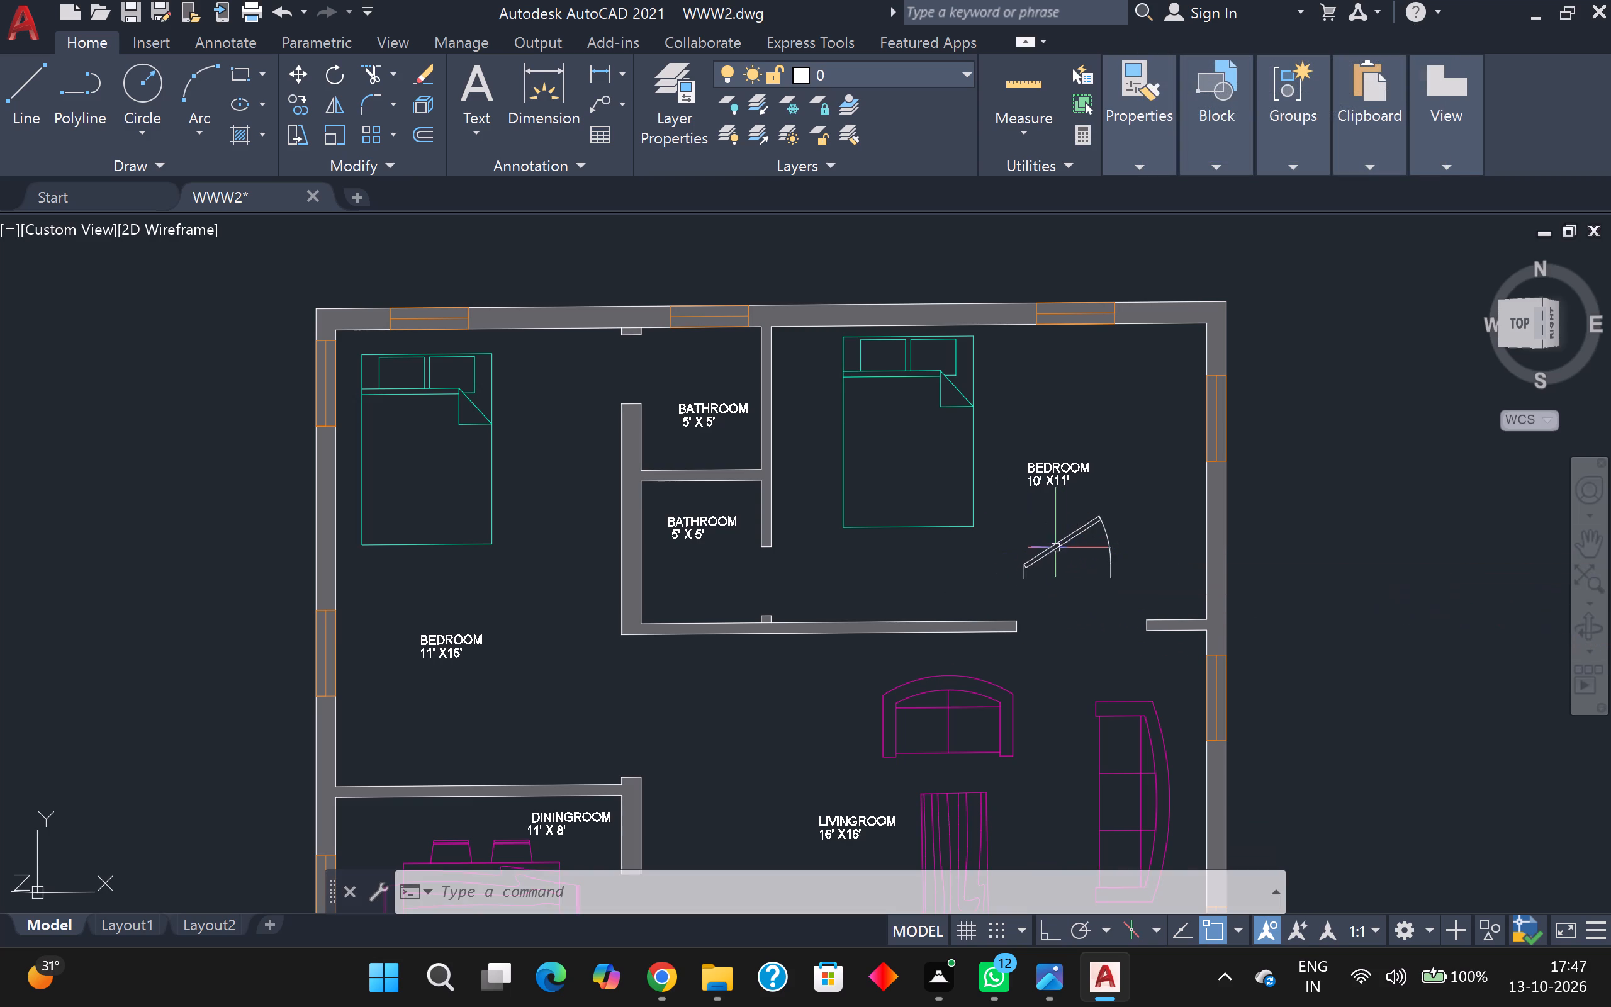
# Set the door block's opening angle to Open 90º.
pyautogui.click(1036, 556)
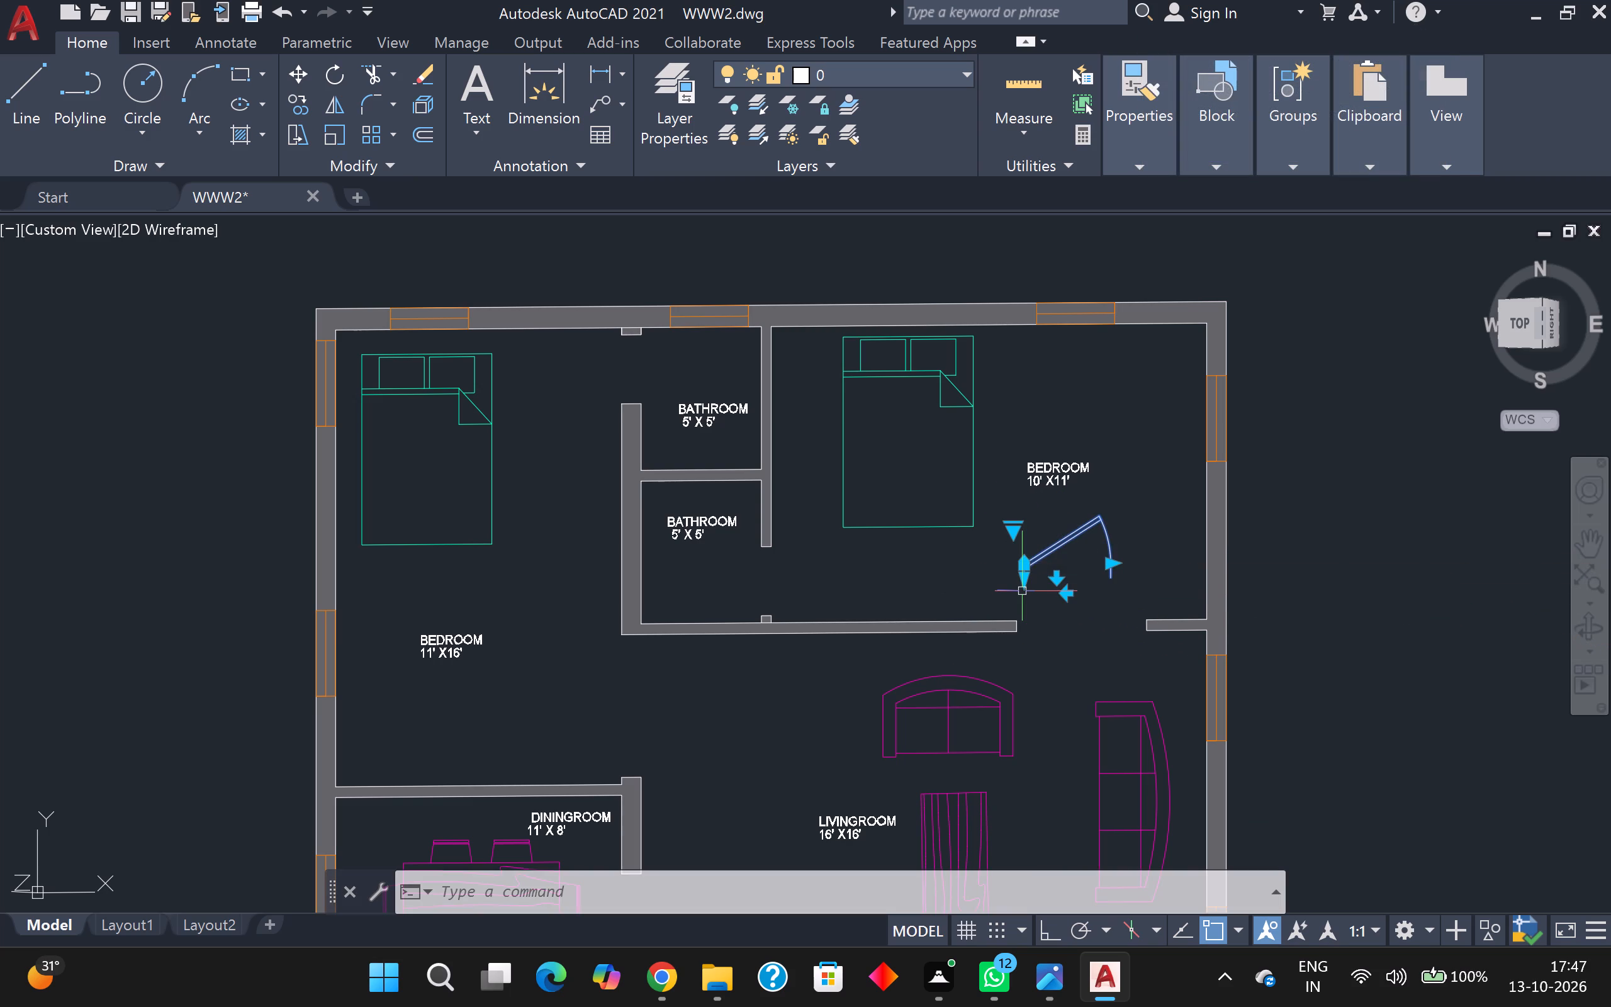
pyautogui.press('Escape')
pyautogui.scroll(5, 1022, 591)
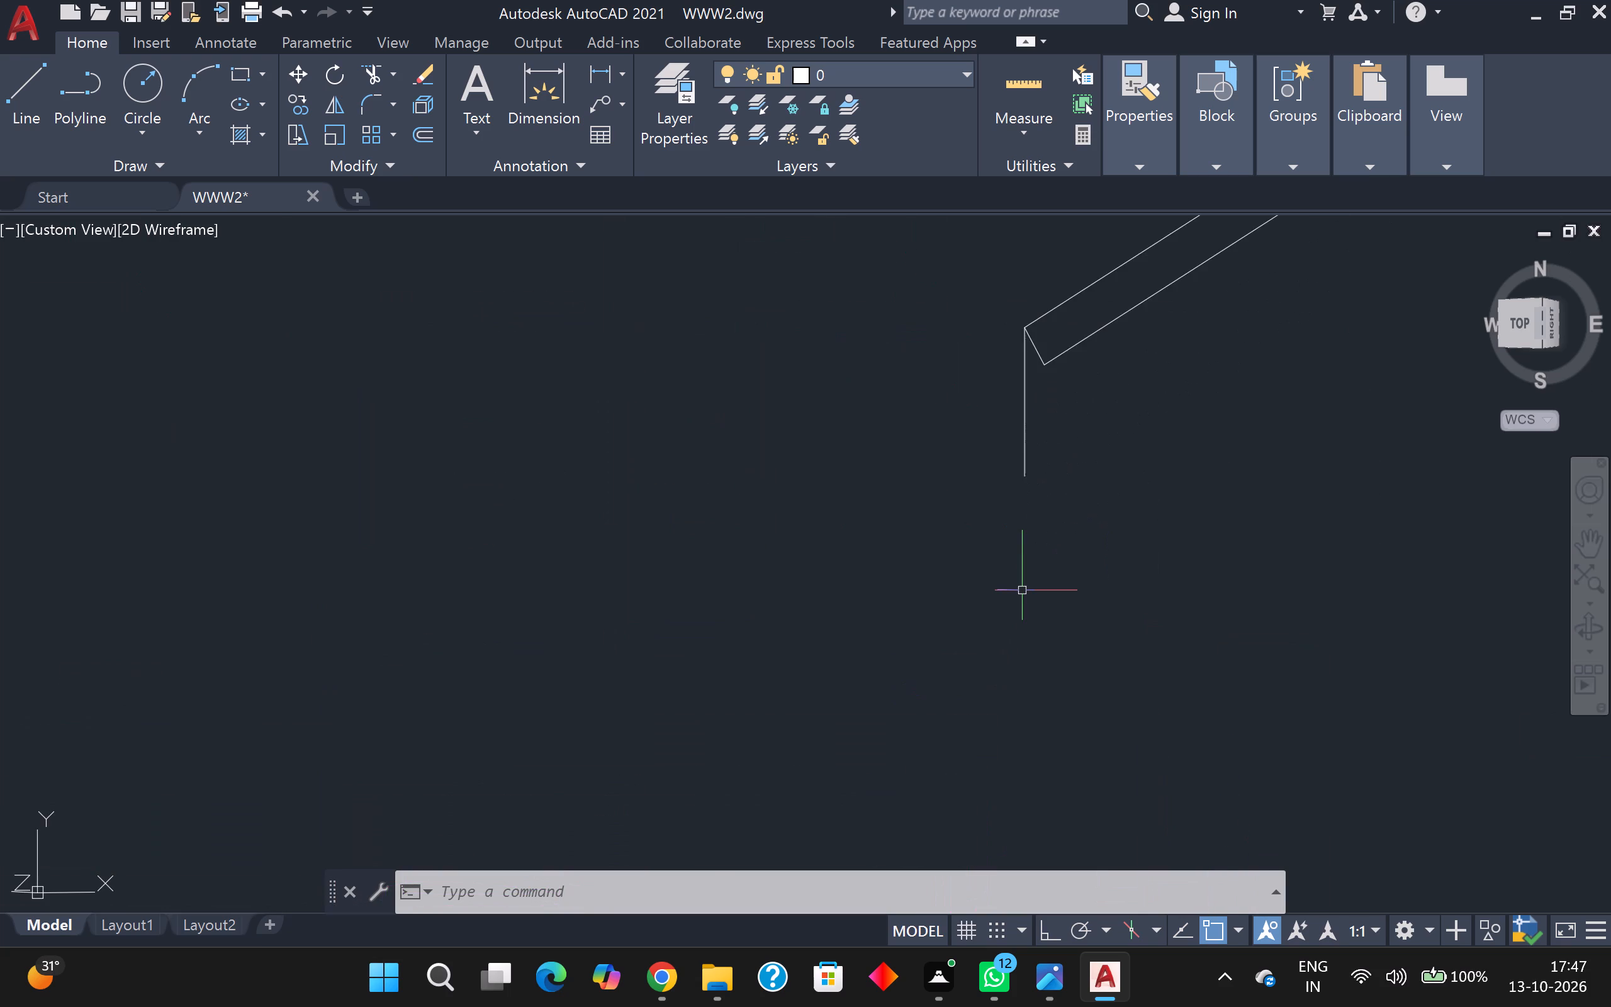
pyautogui.scroll(-3, 1022, 590)
pyautogui.scroll(1, 1041, 576)
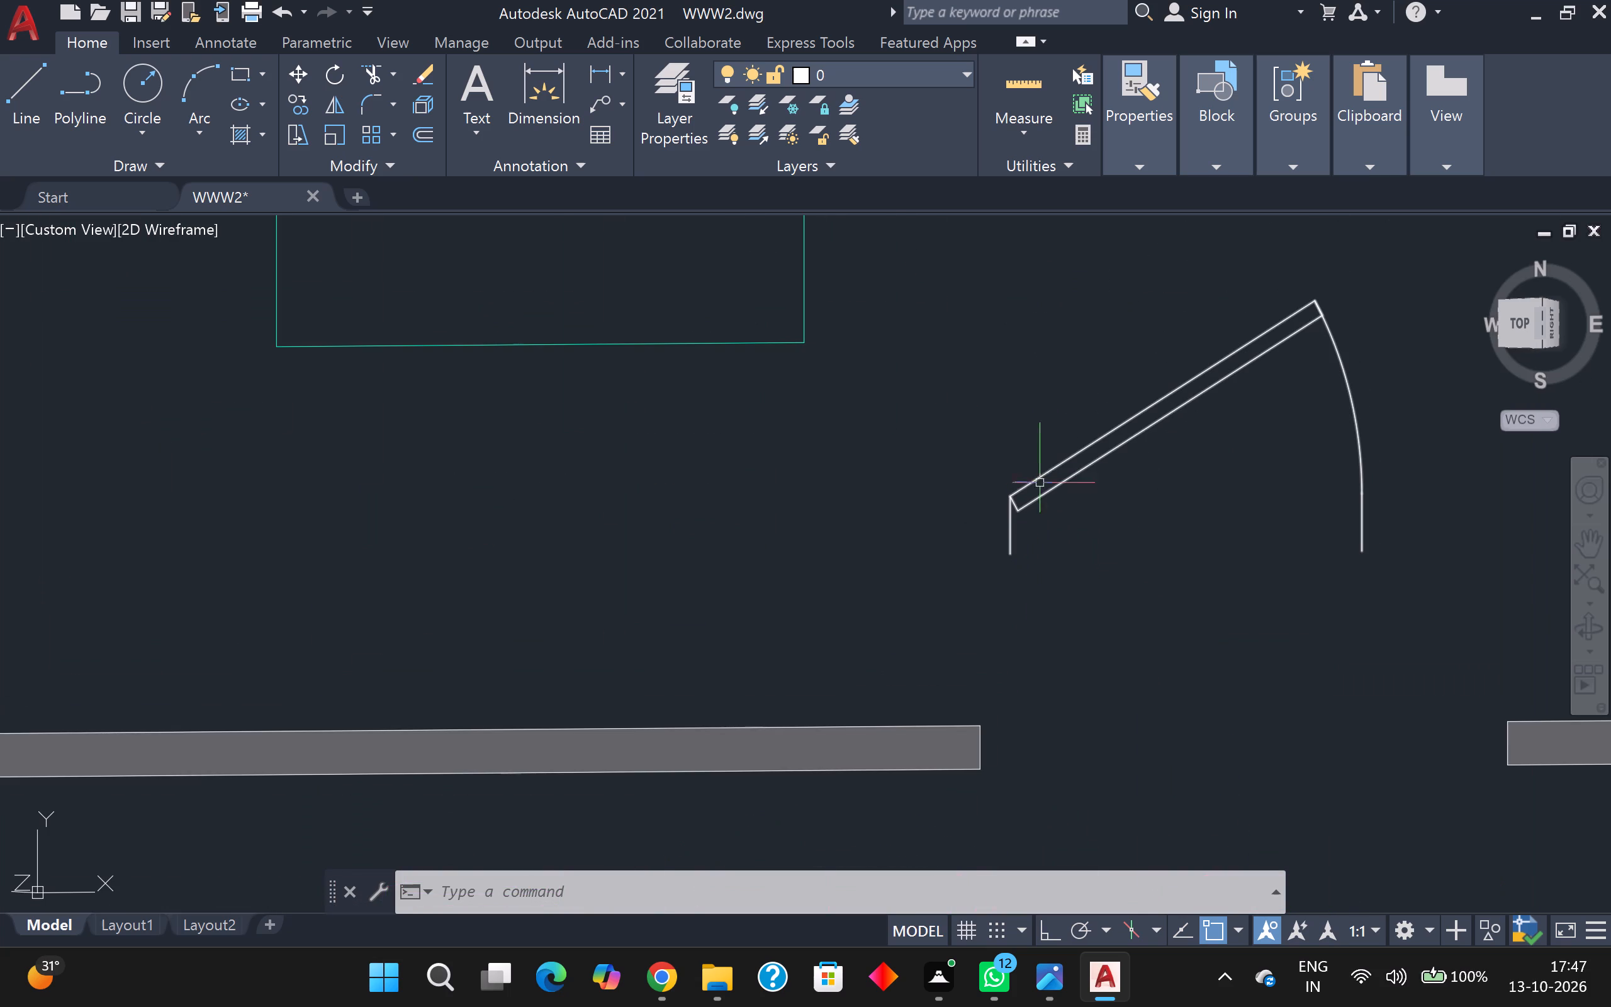
pyautogui.click(1050, 465)
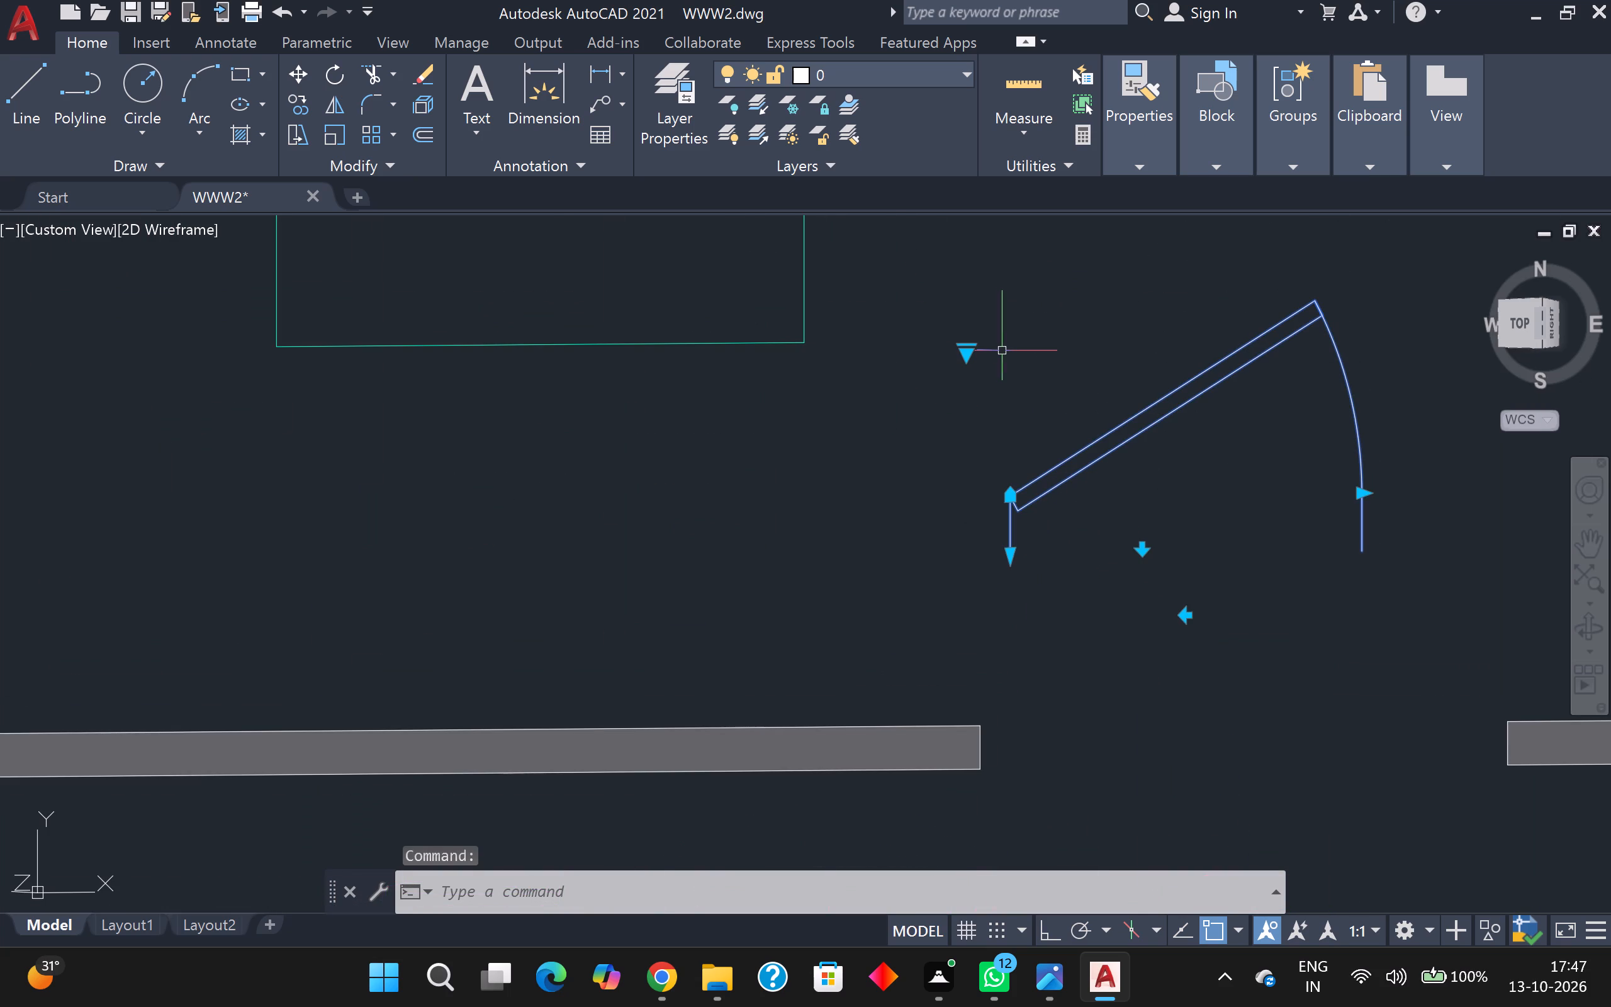
pyautogui.click(971, 347)
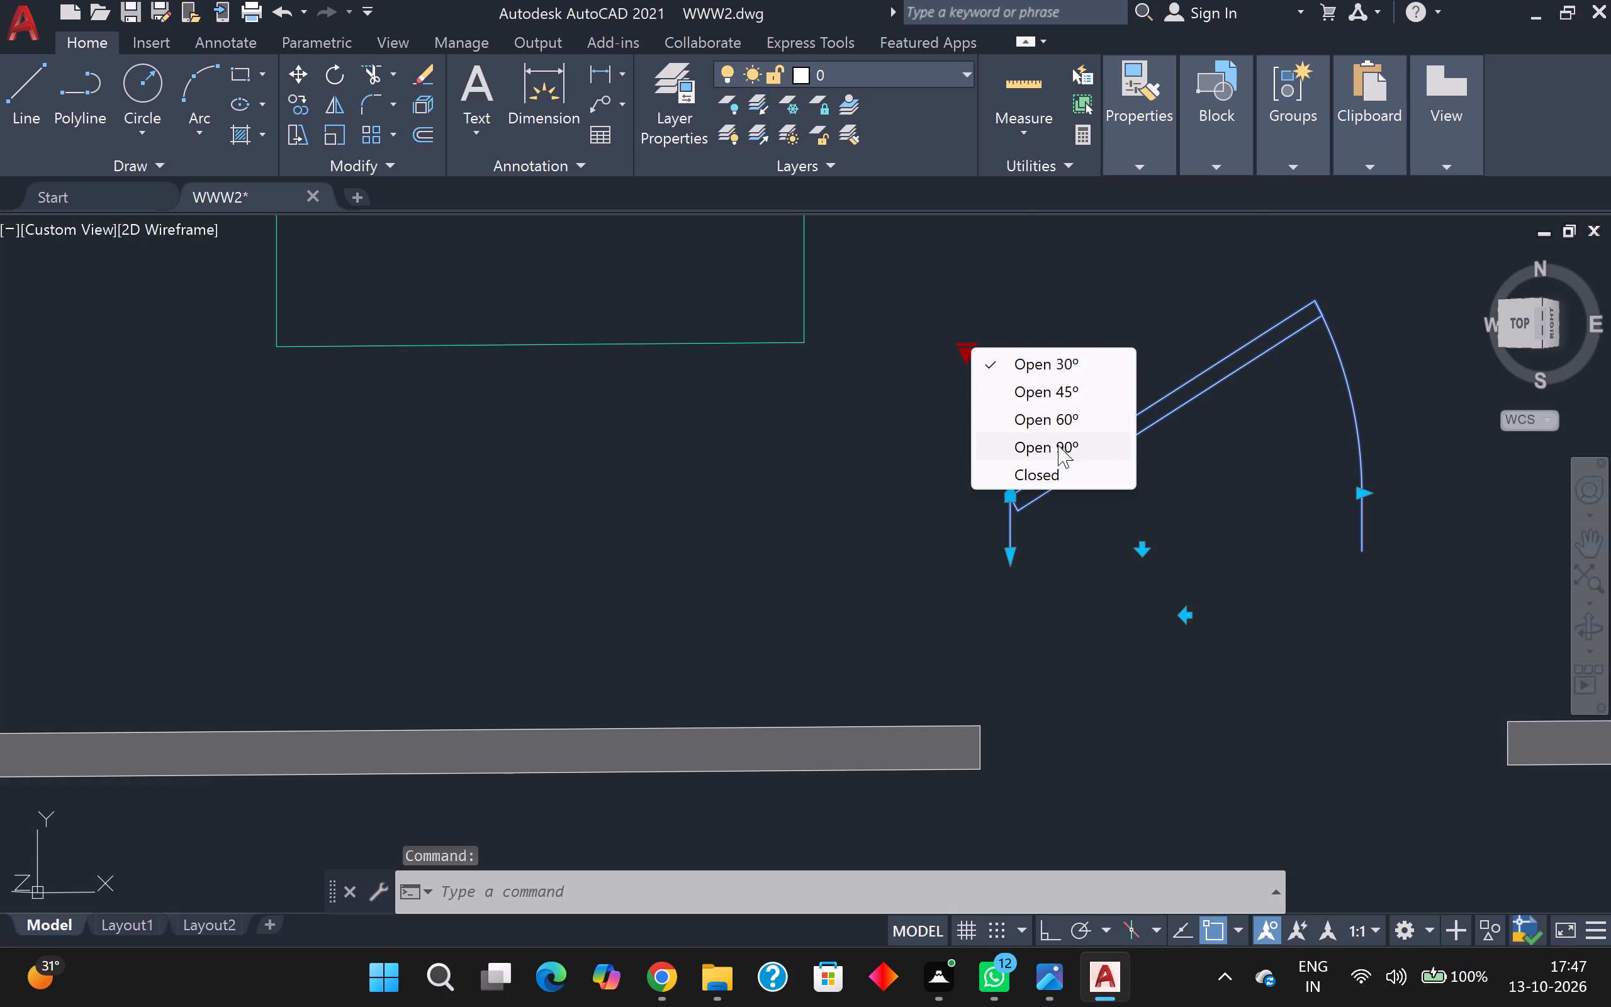
pyautogui.click(1057, 445)
pyautogui.press('Escape')
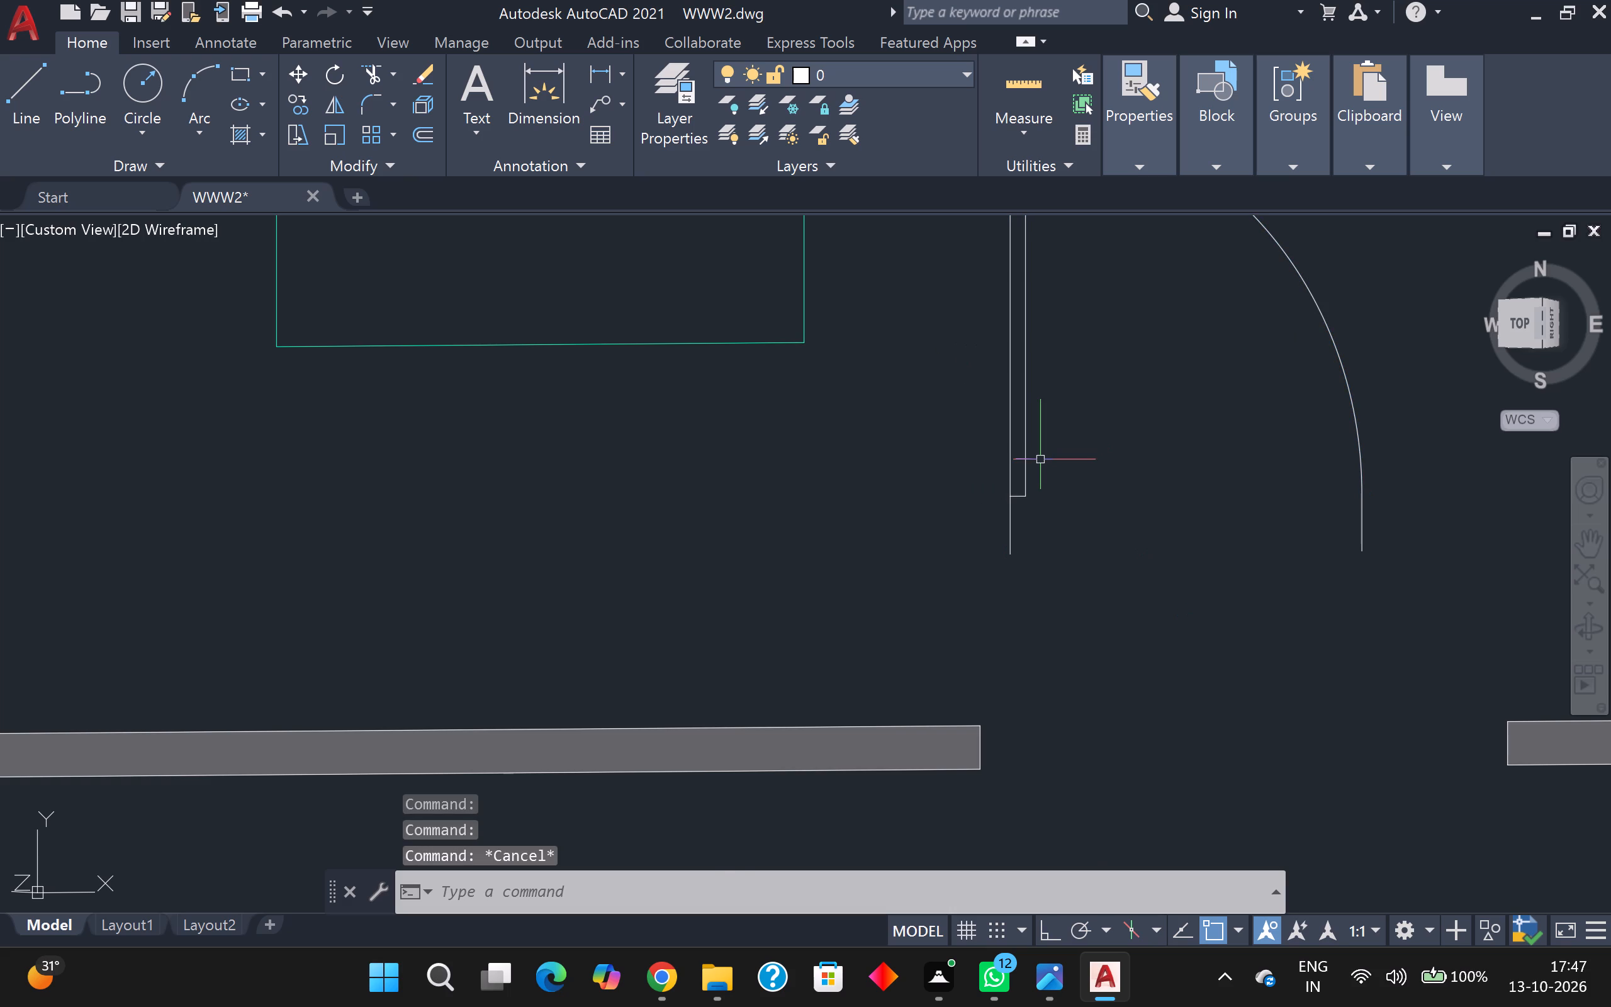
# Align the door with the 10' X 11' bedroom's south opening, matching its two lower ends to the wall-end midpoints and scaling it to fit.
pyautogui.scroll(-2, 1048, 402)
pyautogui.moveTo(1050, 398); pyautogui.dragTo(1030, 475, button='middle')
pyautogui.scroll(1, 1029, 475)
pyautogui.click(1012, 459)
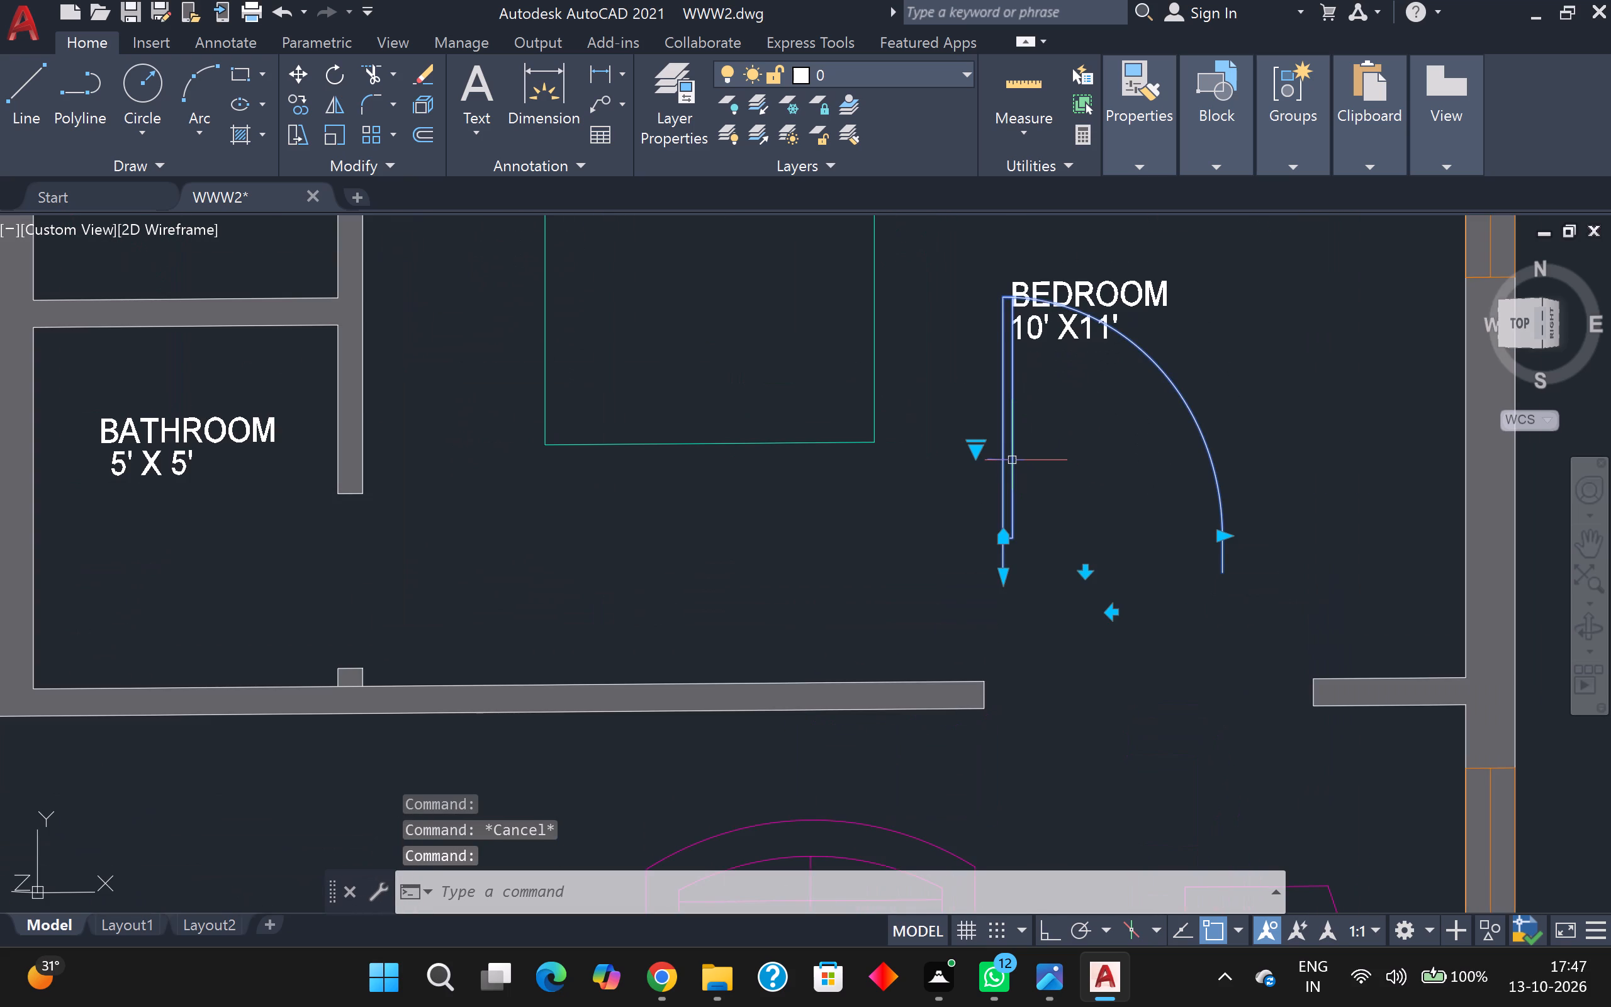
pyautogui.press('Escape')
pyautogui.press('a')
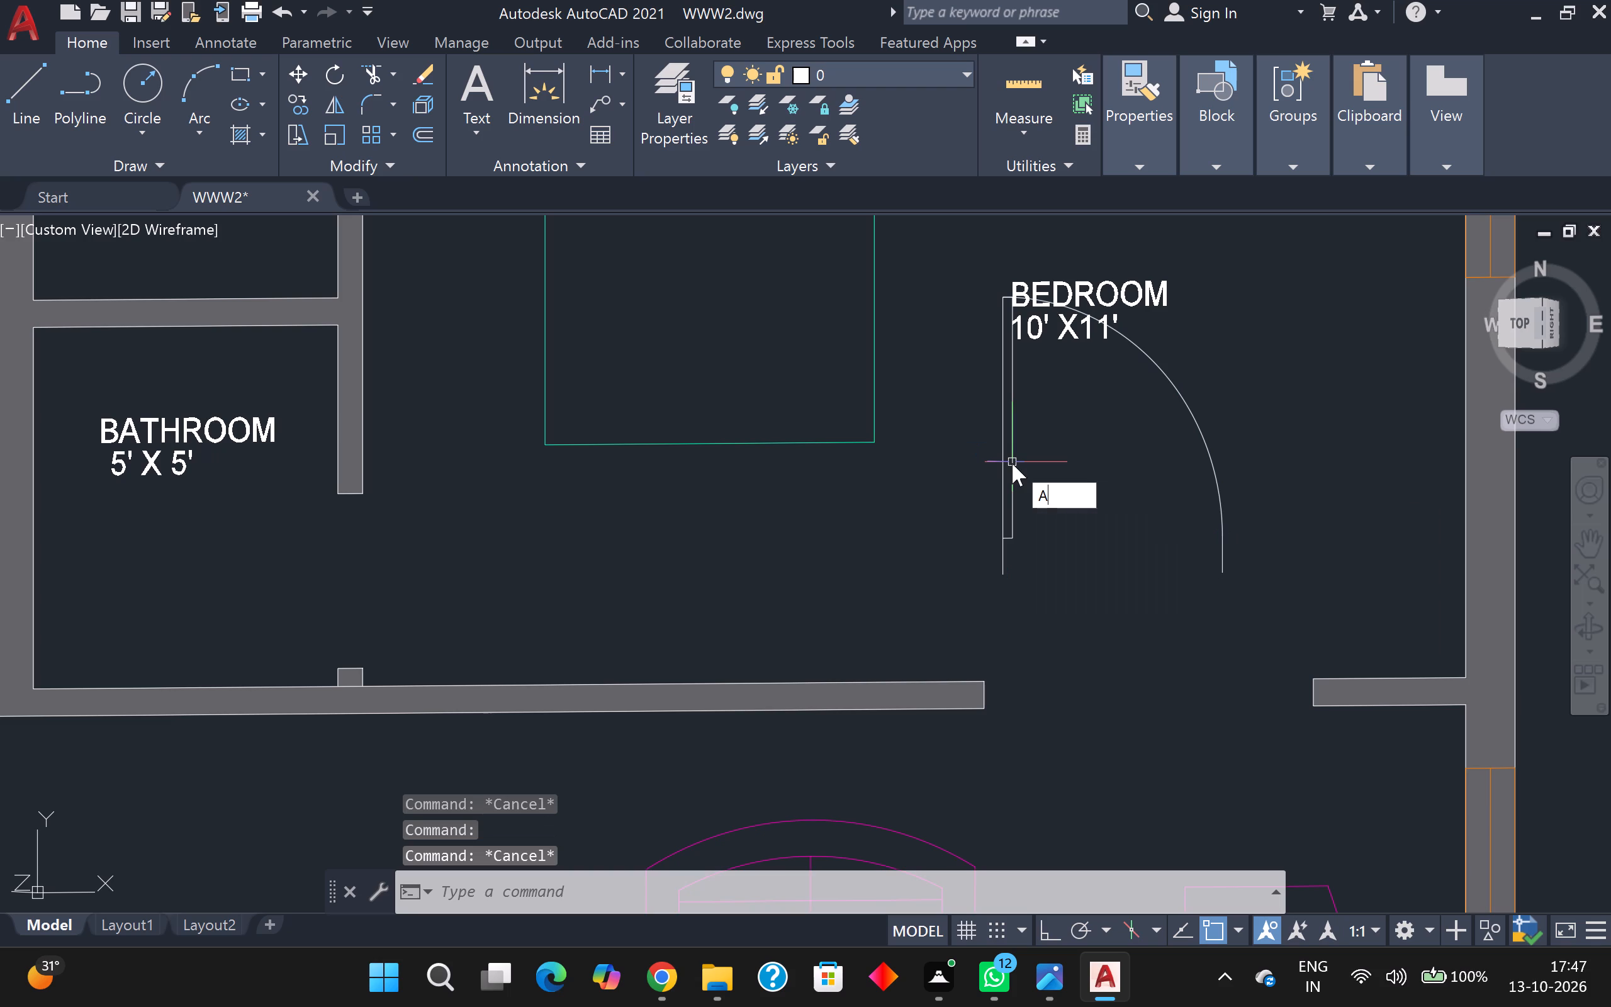
pyautogui.press('l')
pyautogui.press('Return')
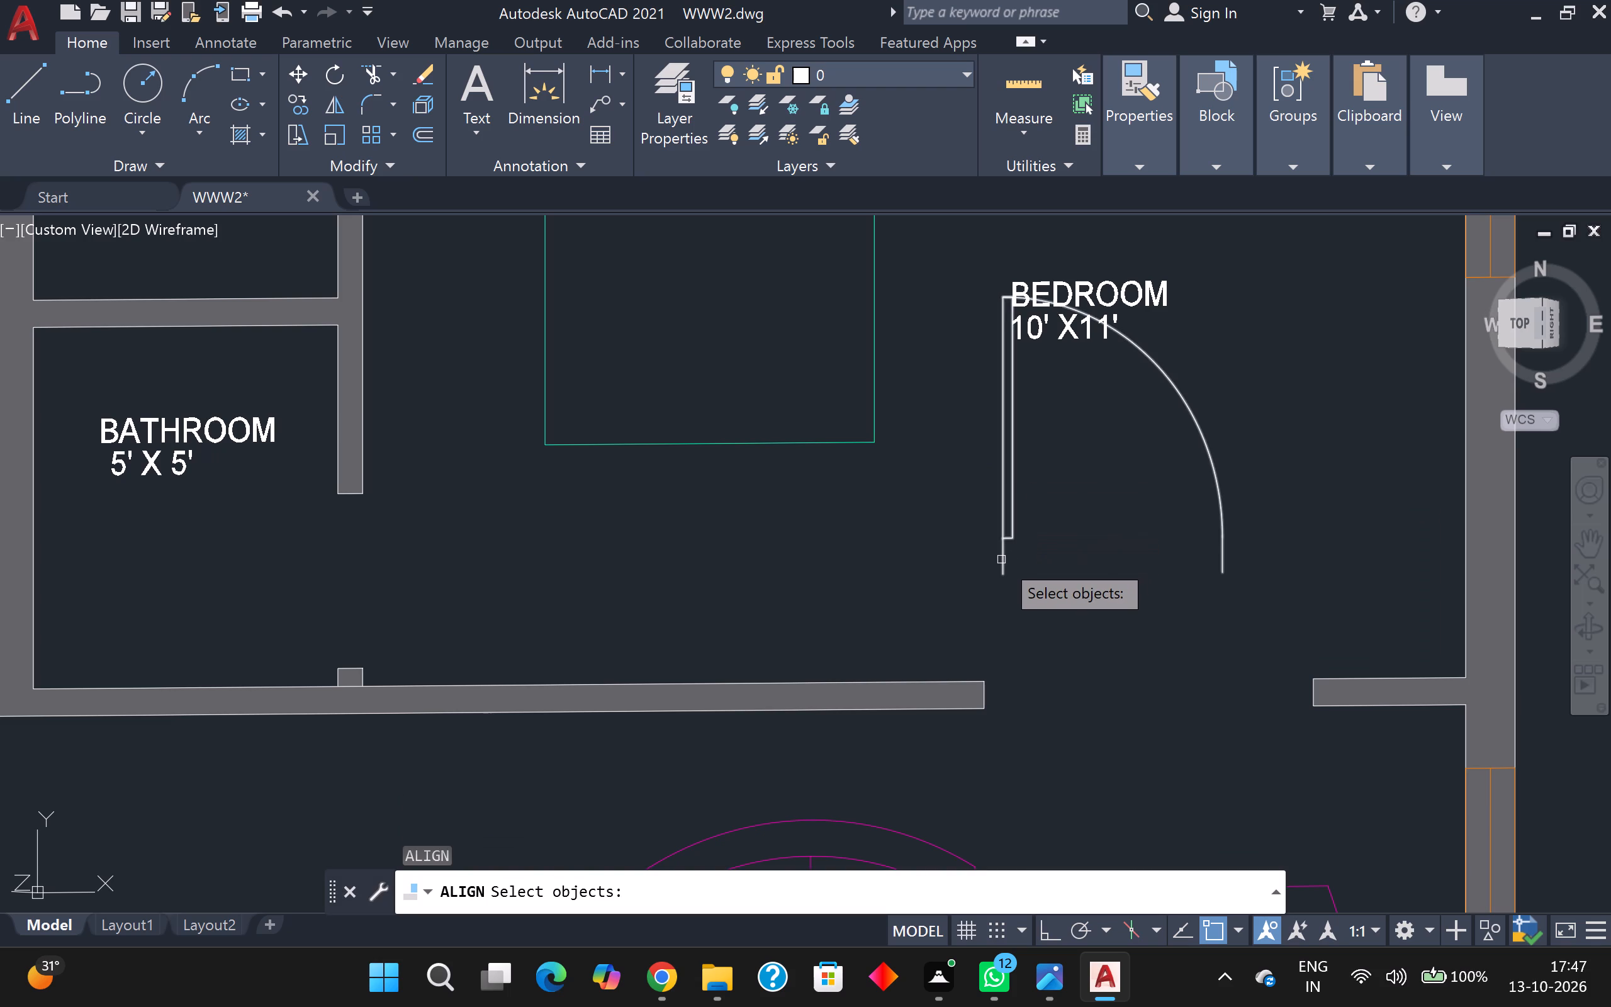
pyautogui.click(1001, 560)
pyautogui.press('Return')
pyautogui.scroll(2, 1002, 574)
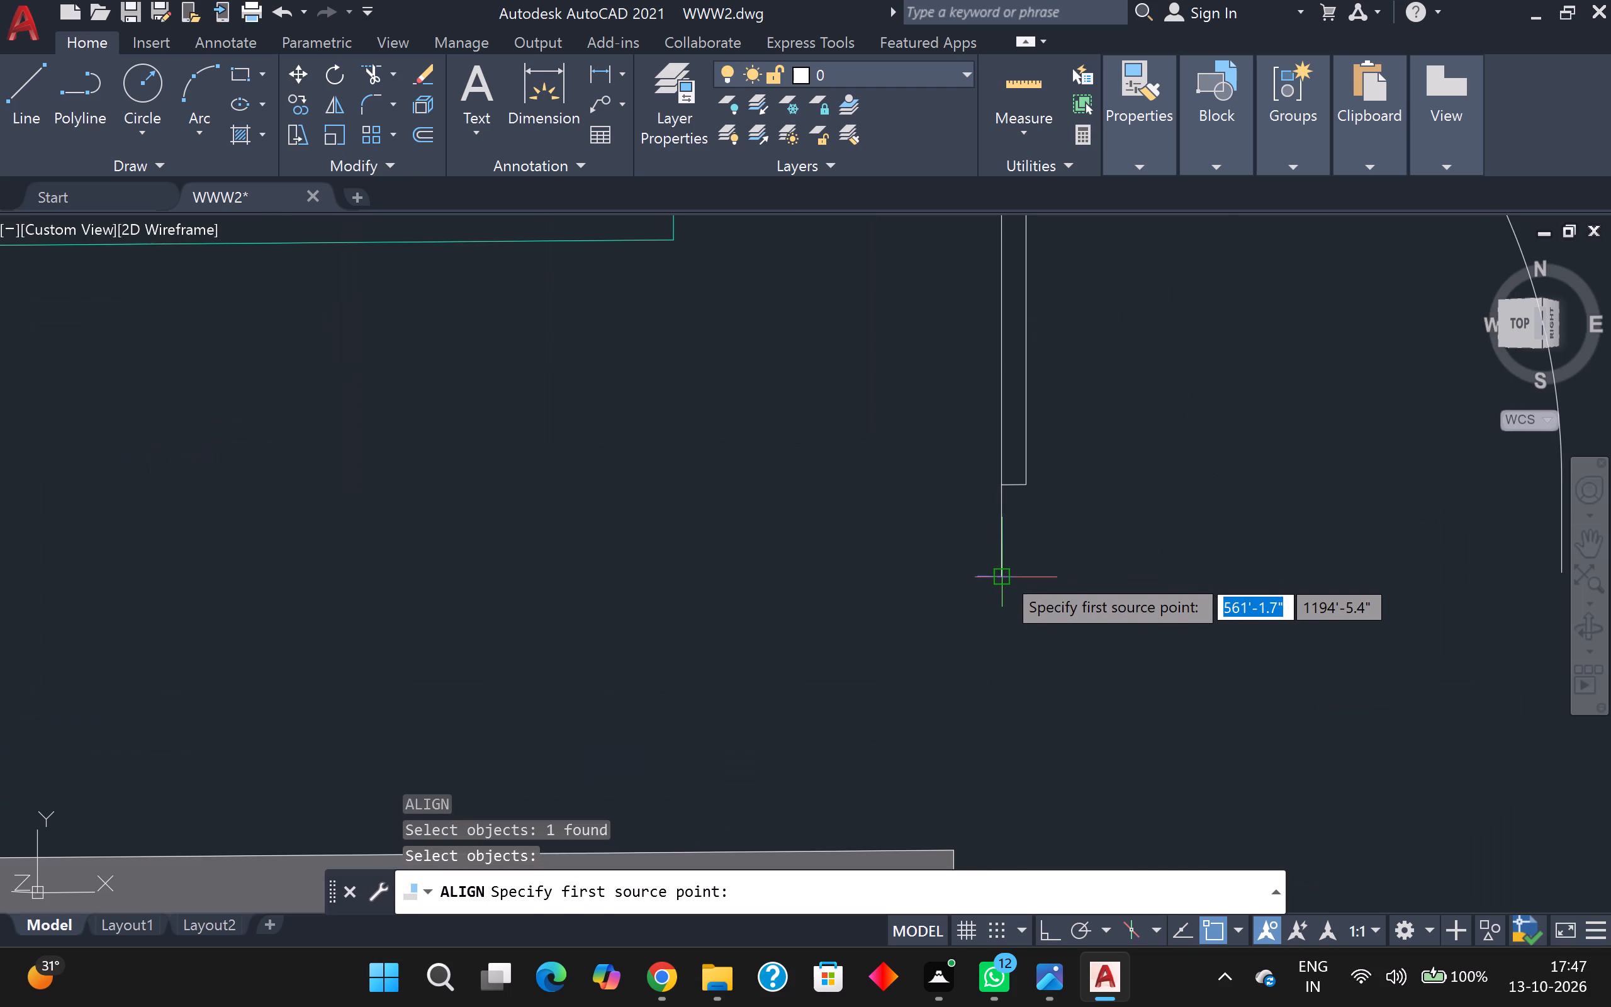
pyautogui.scroll(2, 999, 573)
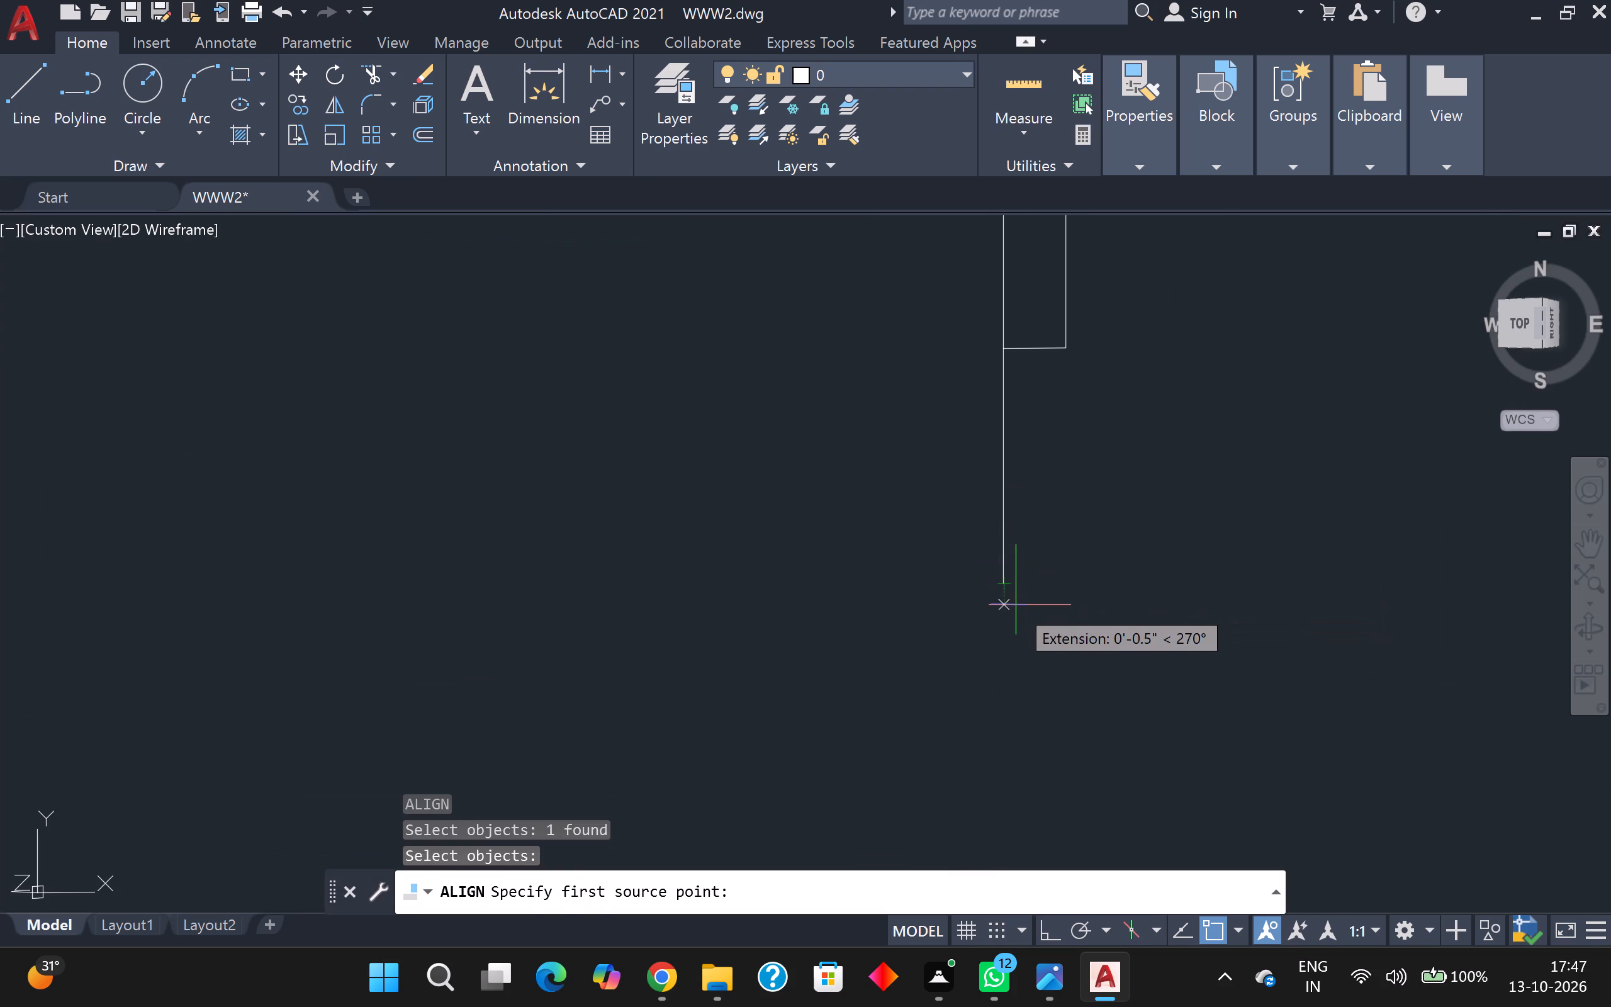
pyautogui.click(1009, 586)
pyautogui.moveTo(1025, 666); pyautogui.dragTo(1067, 296, button='middle')
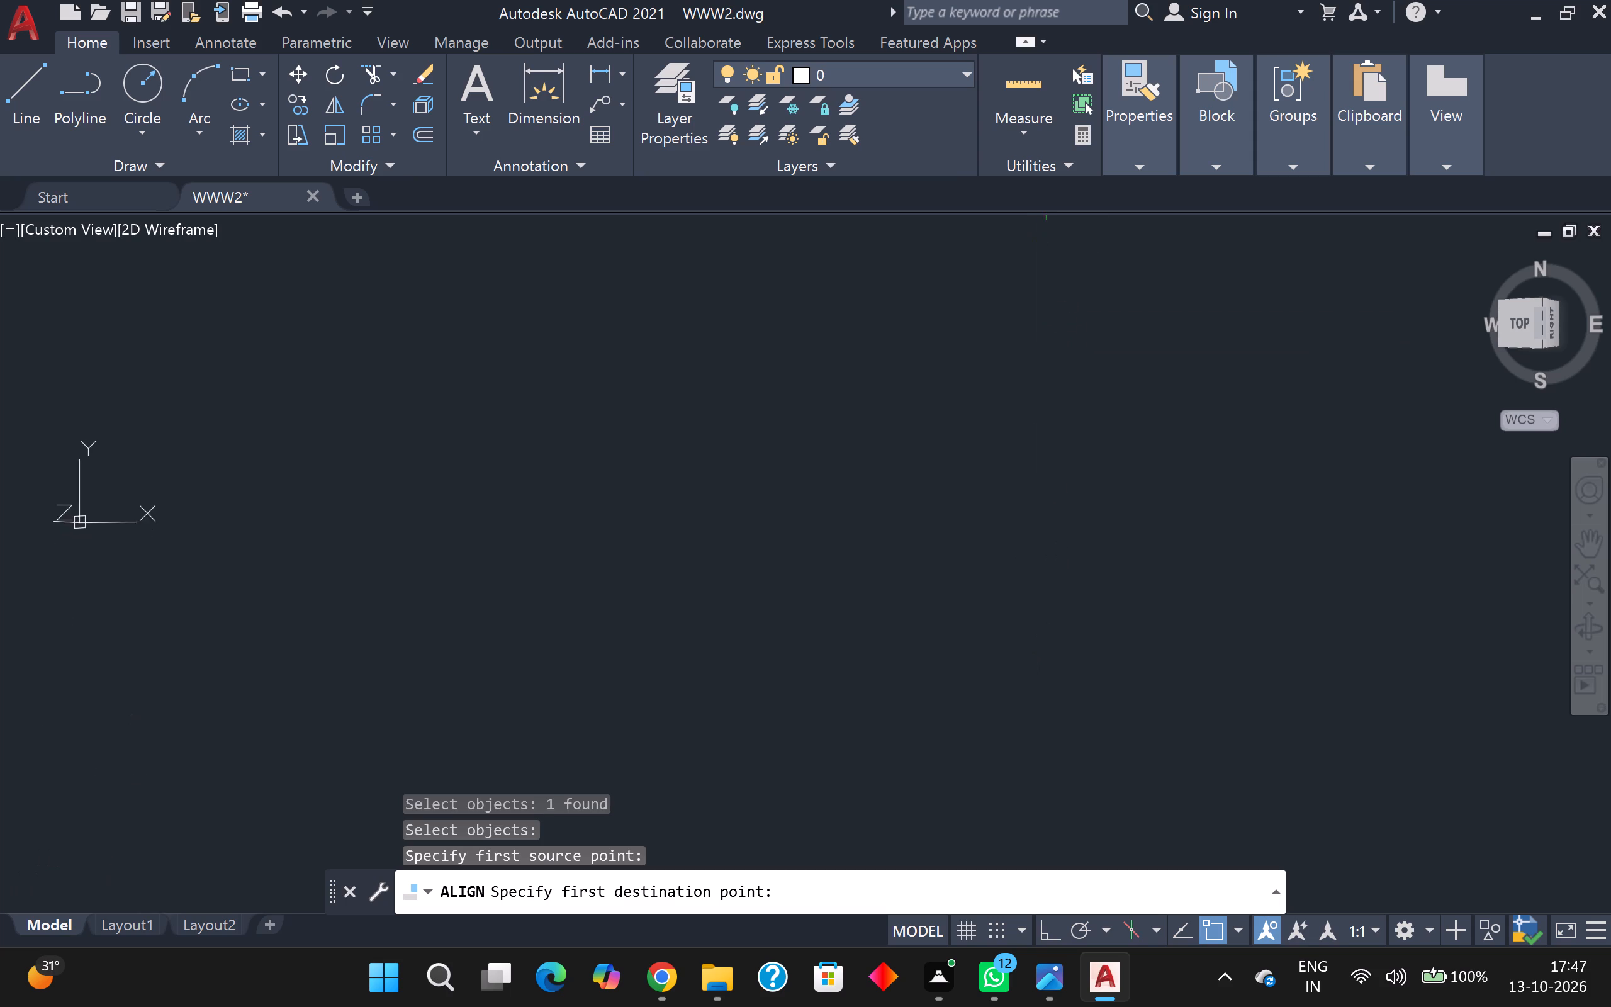
pyautogui.scroll(-3, 1012, 490)
pyautogui.scroll(3, 996, 616)
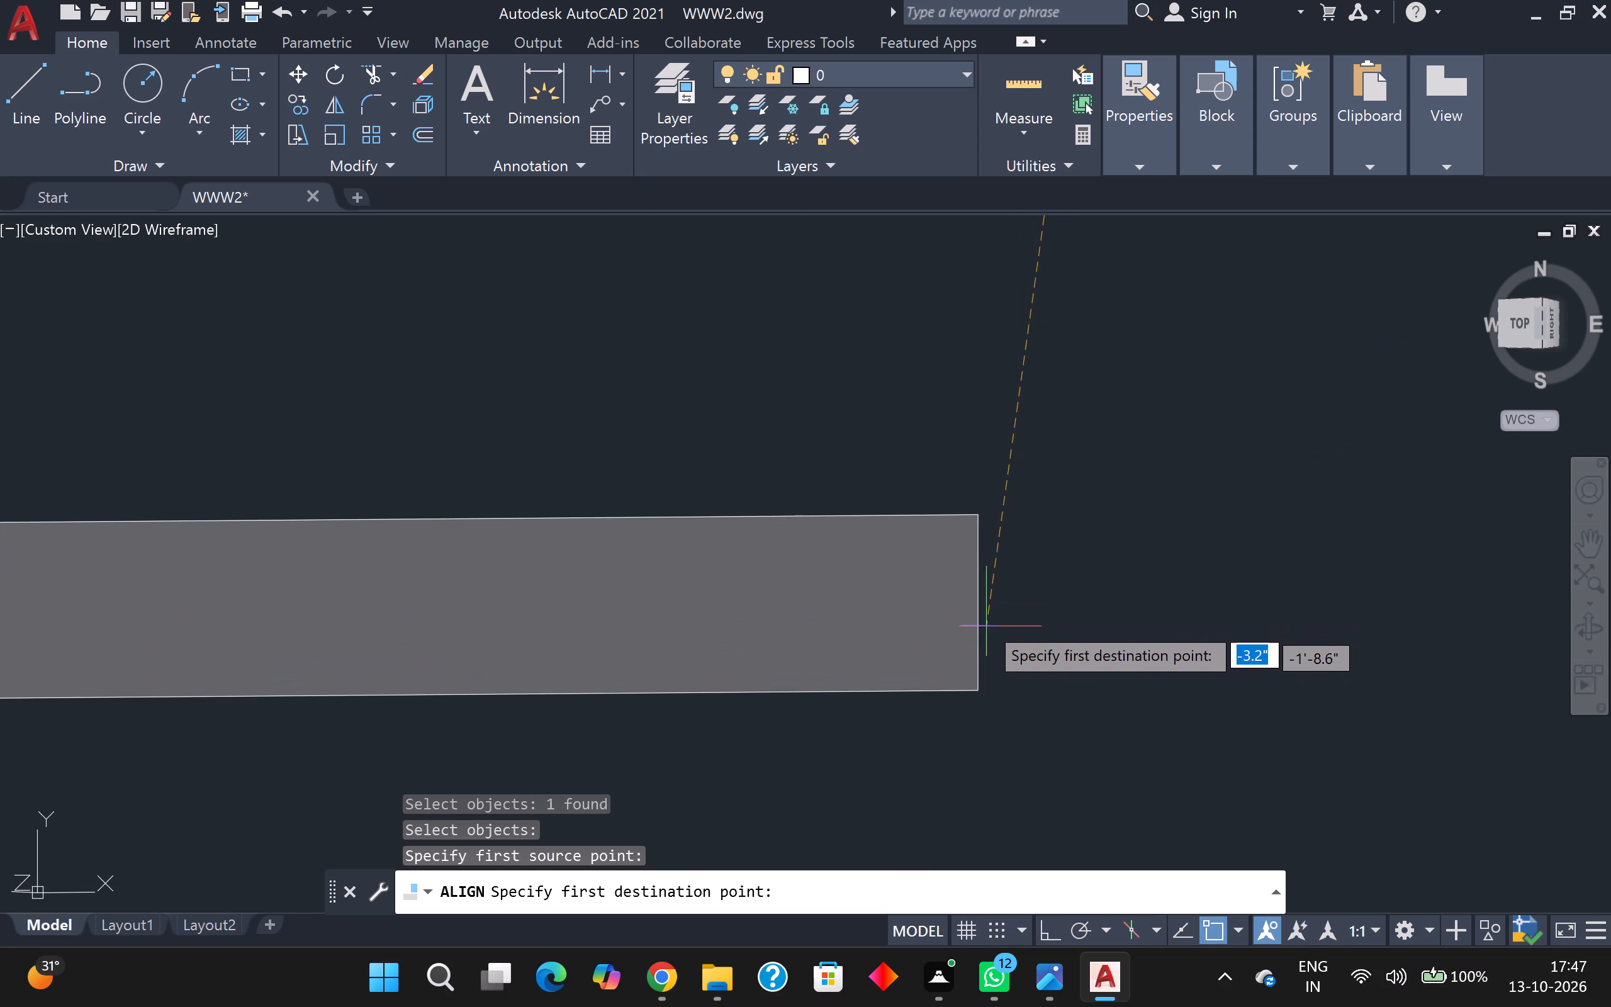
pyautogui.scroll(1, 977, 613)
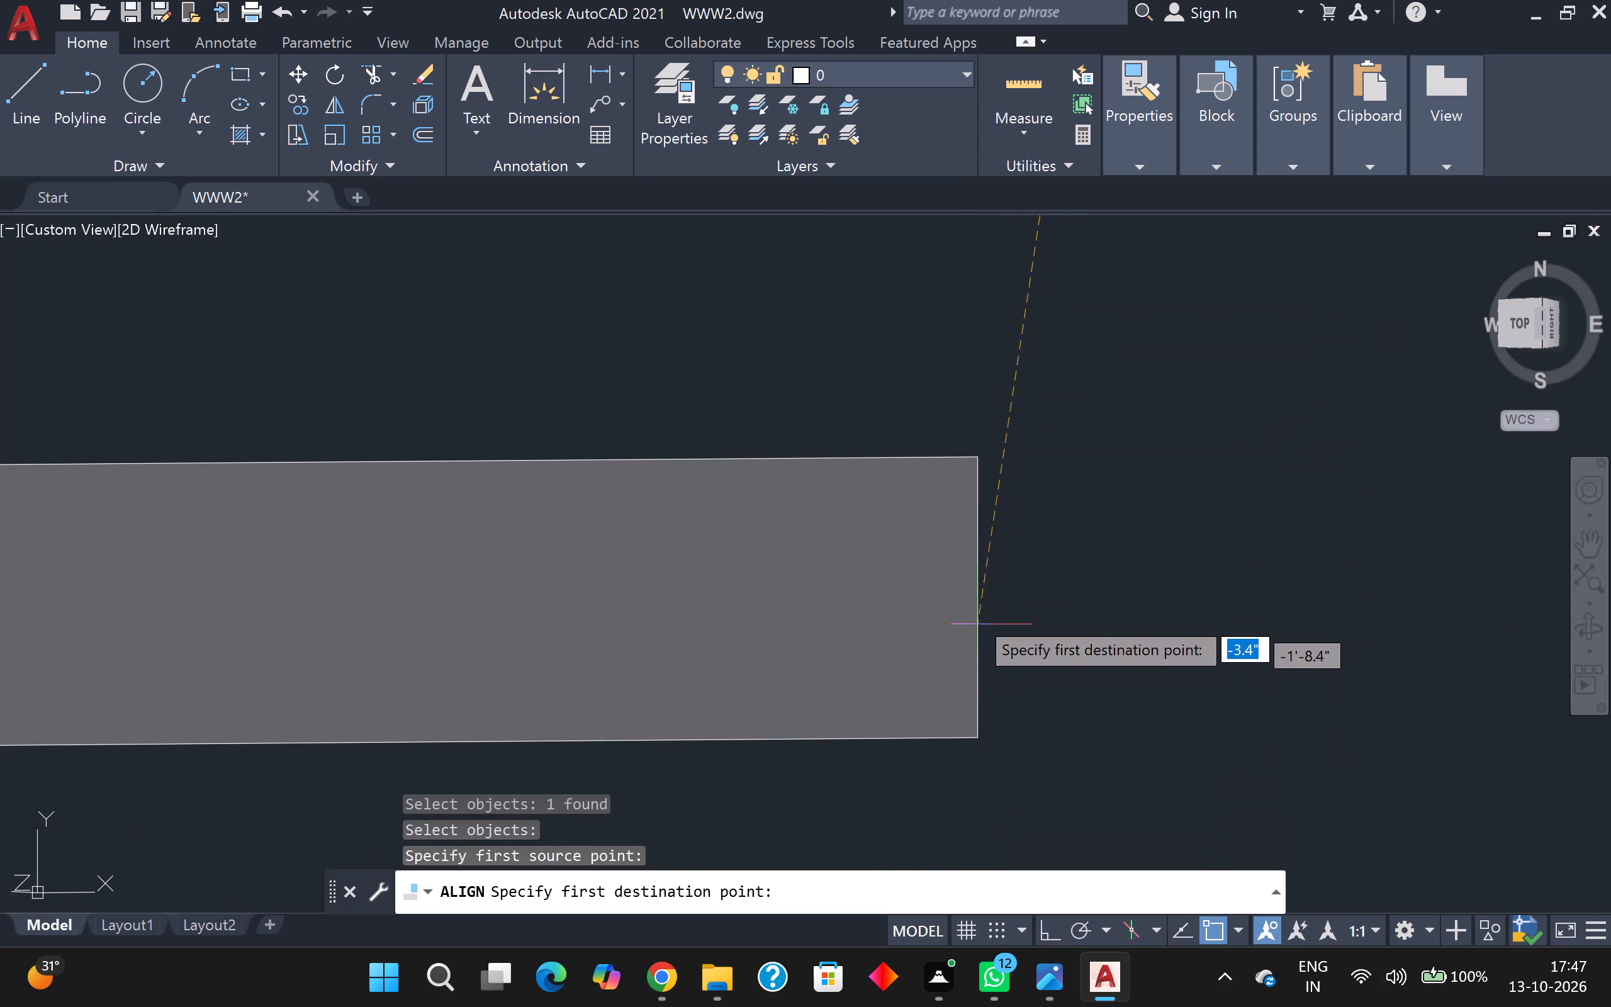
pyautogui.click(980, 599)
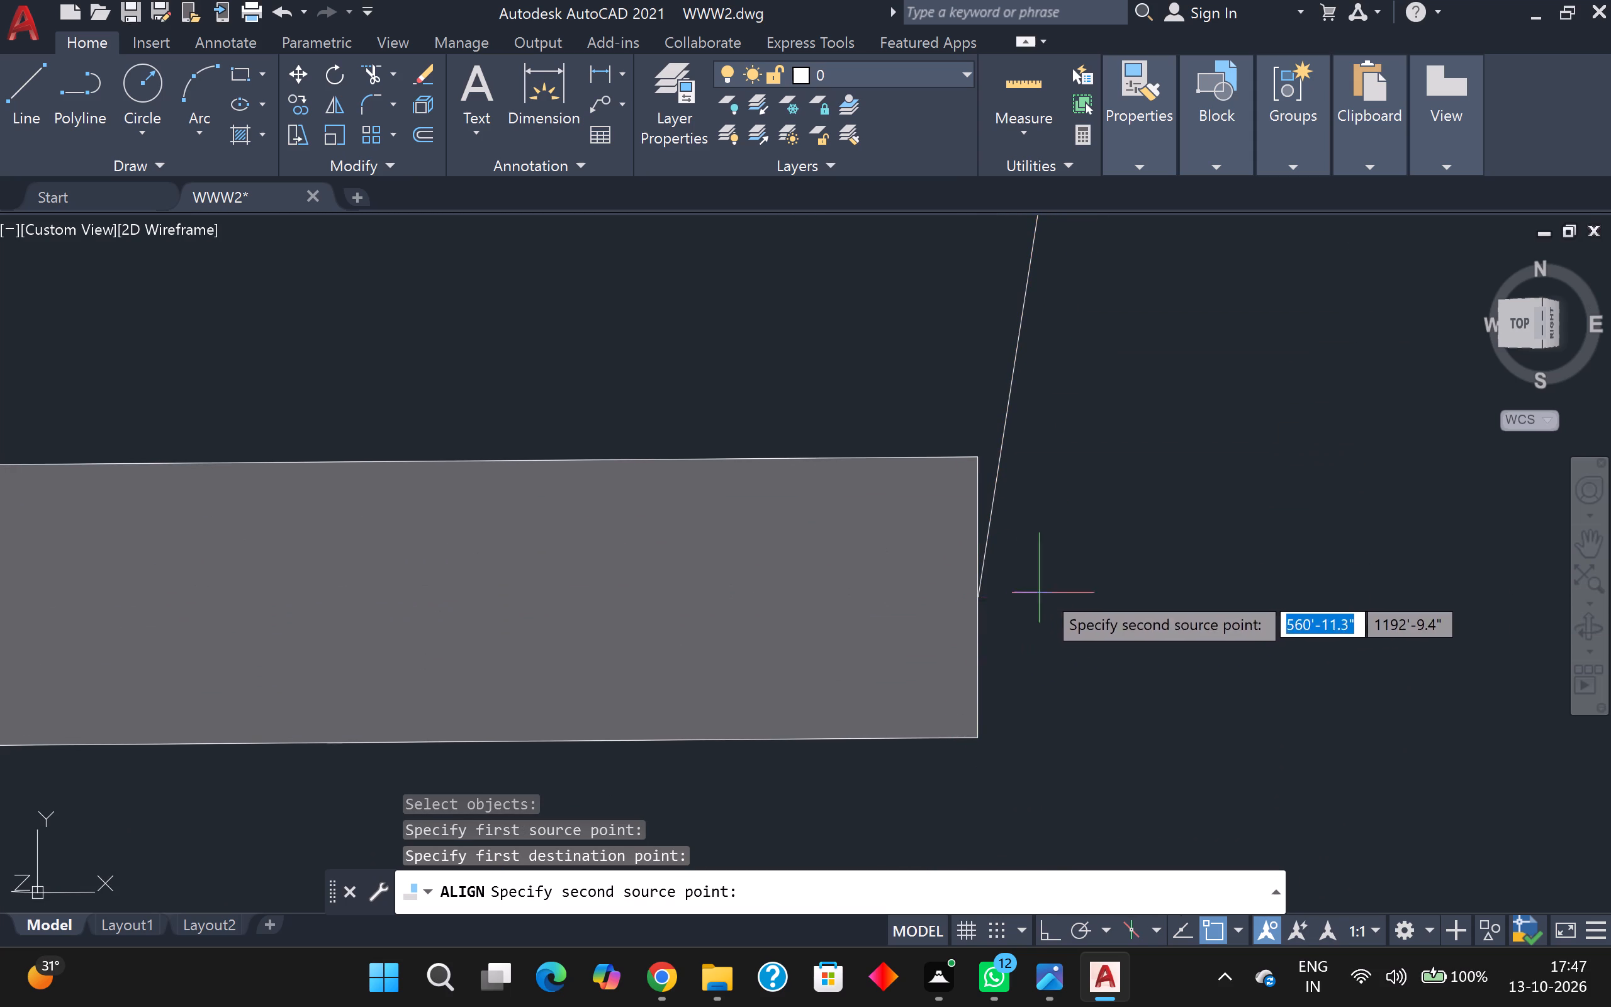
pyautogui.moveTo(1077, 560); pyautogui.dragTo(967, 627, button='middle')
pyautogui.scroll(-2, 970, 564)
pyautogui.scroll(-2, 1057, 520)
pyautogui.moveTo(1339, 395); pyautogui.dragTo(1241, 427, button='middle')
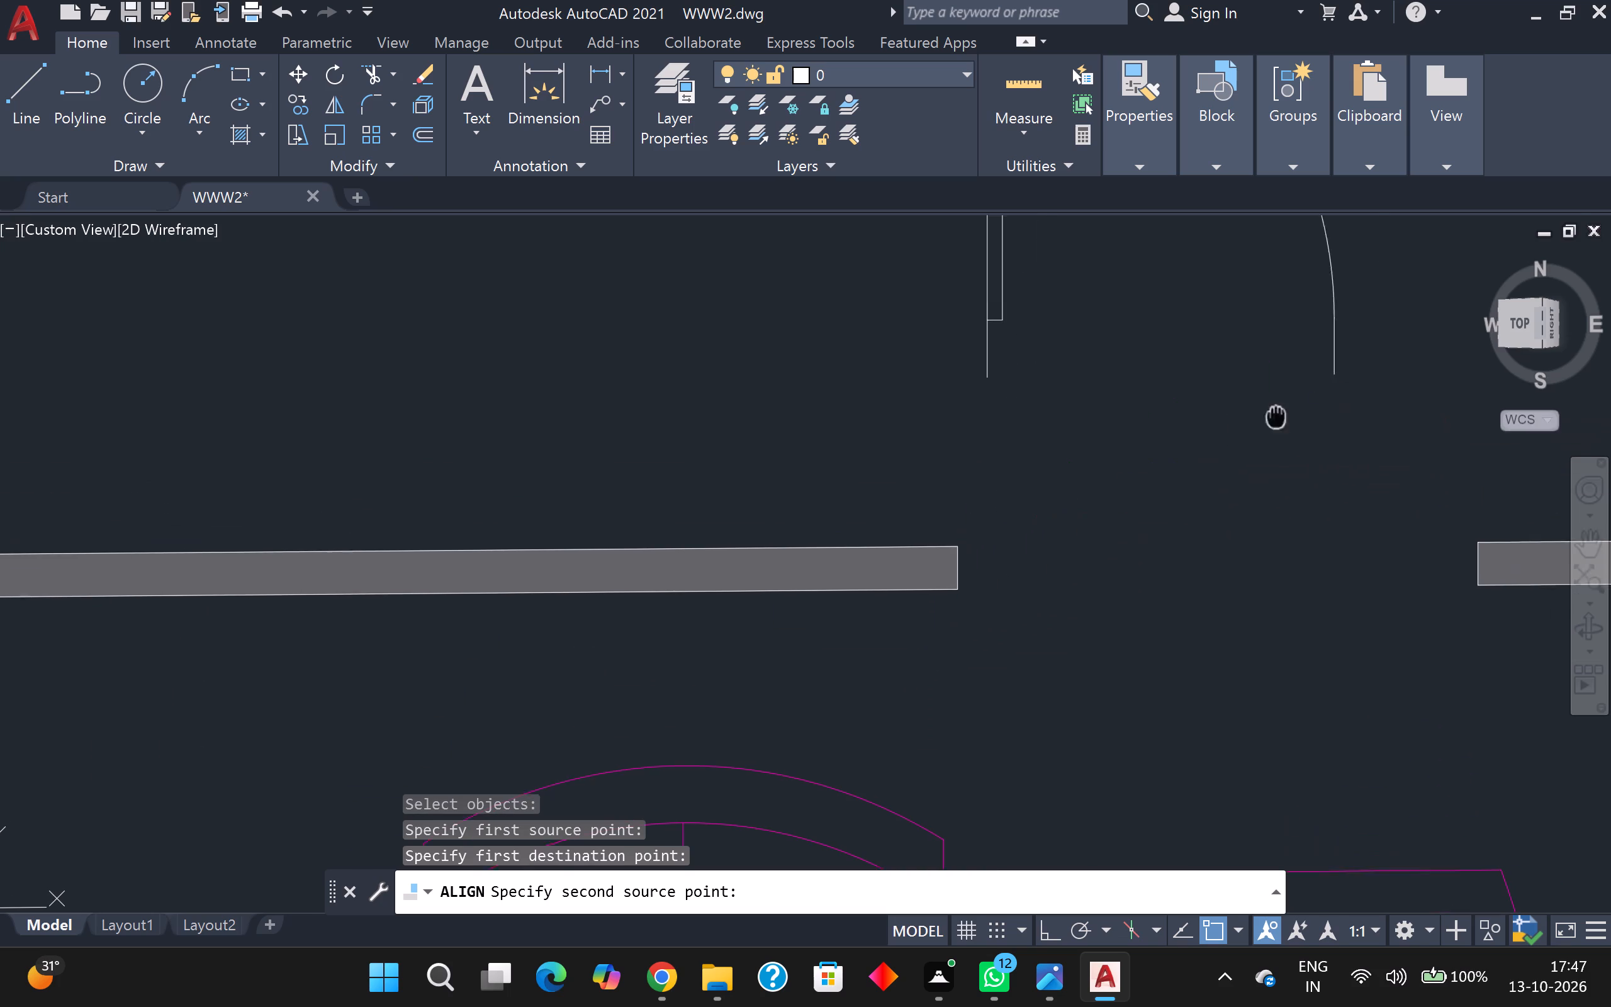
pyautogui.moveTo(1241, 427); pyautogui.dragTo(940, 530, button='middle')
pyautogui.scroll(1, 984, 505)
pyautogui.click(979, 488)
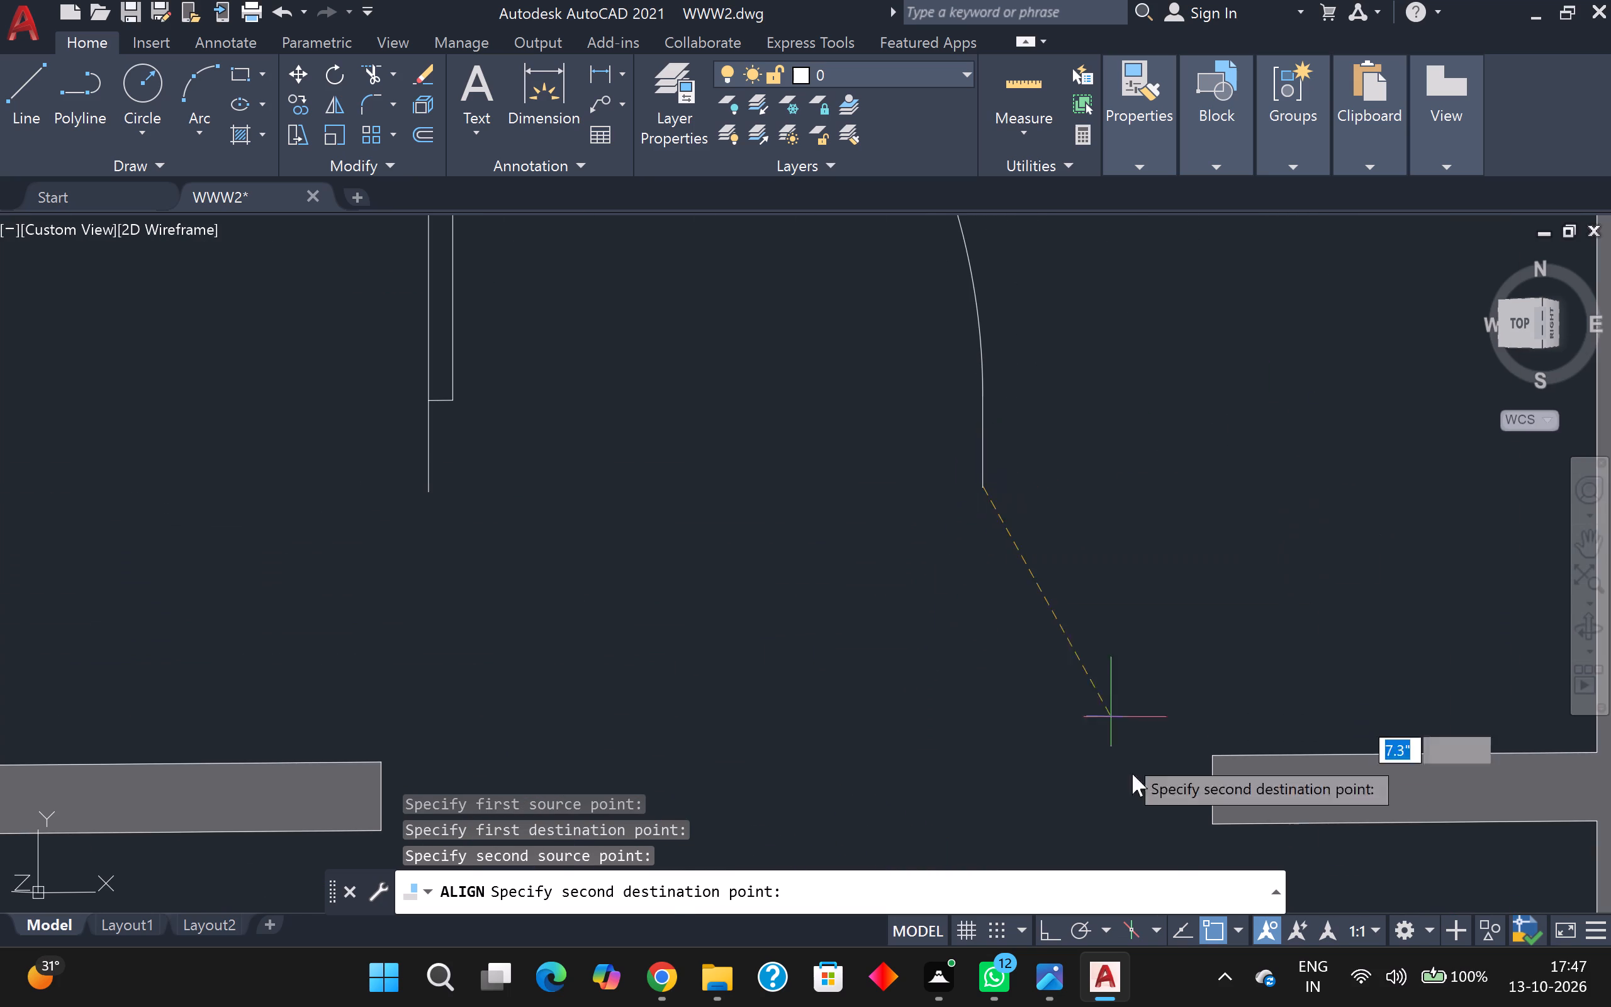
pyautogui.click(1207, 787)
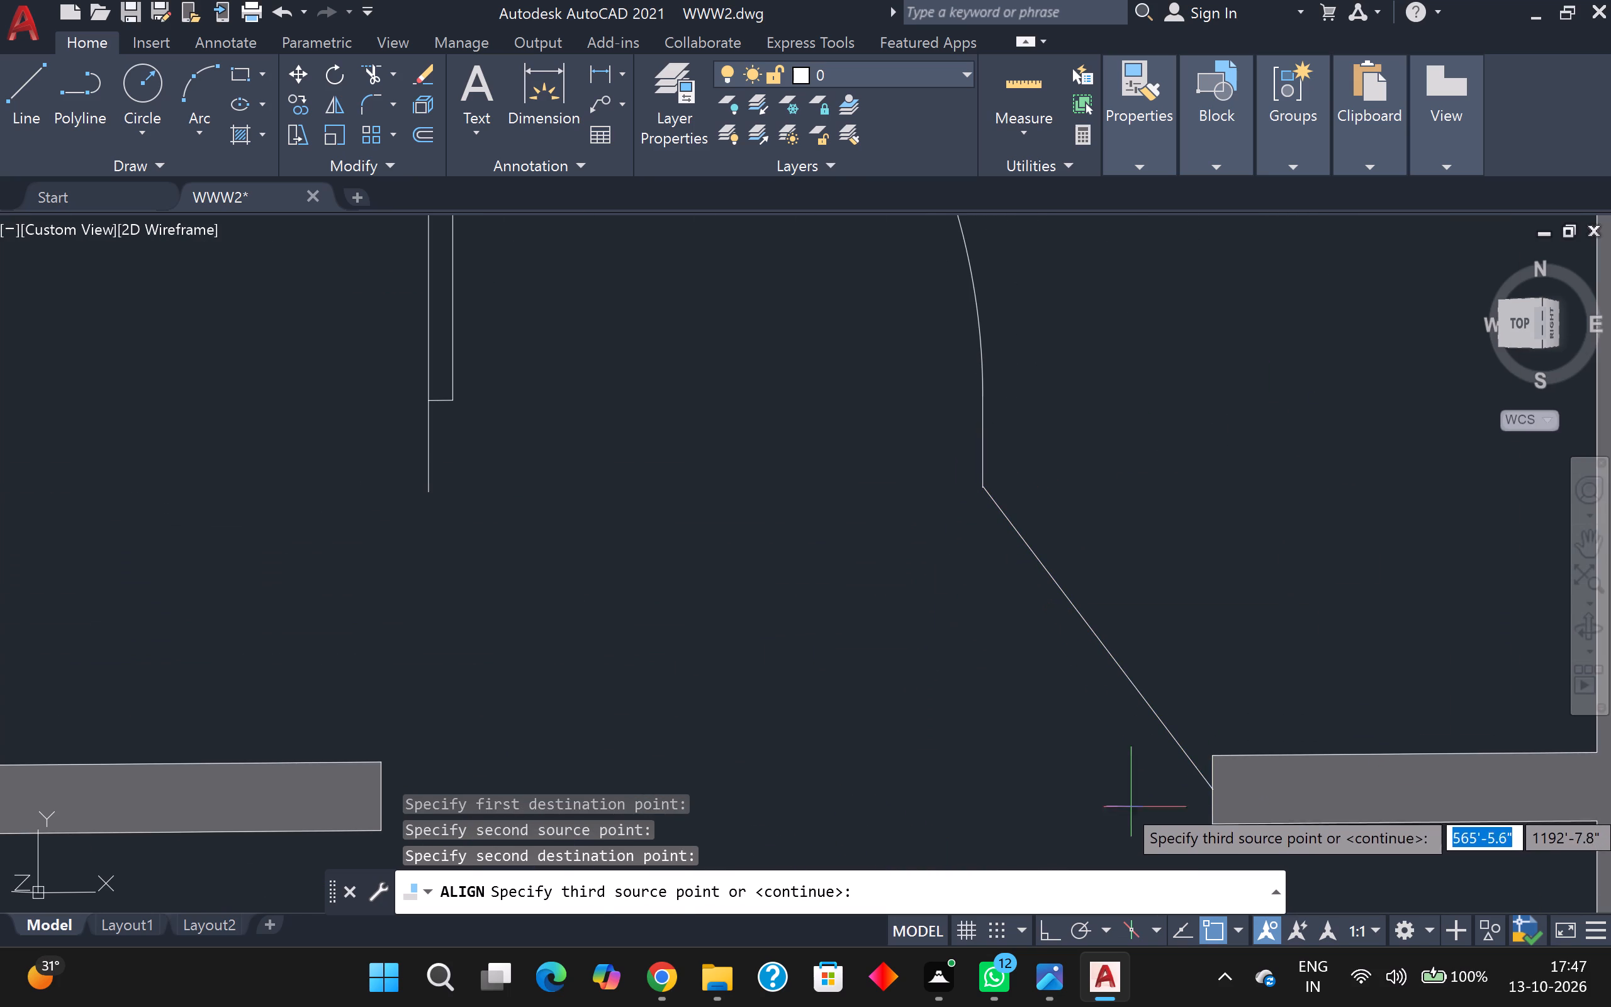
pyautogui.press('Return')
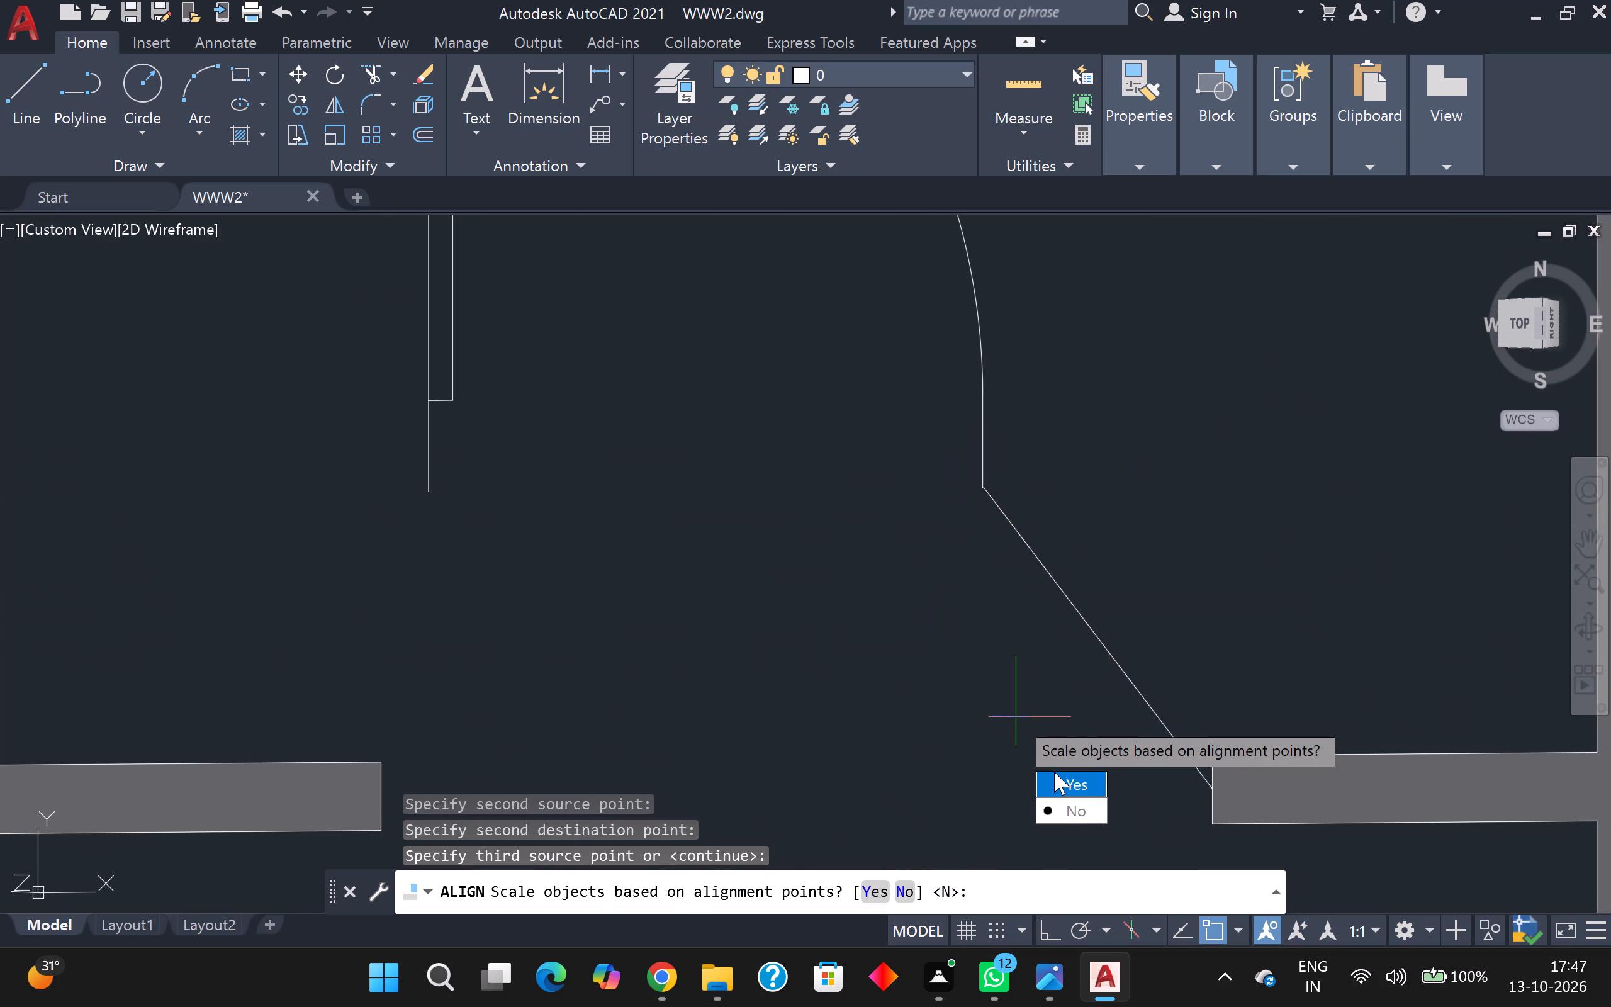
pyautogui.moveTo(1054, 772); pyautogui.dragTo(1016, 717)
pyautogui.scroll(-1, 1014, 648)
pyautogui.scroll(-1, 802, 640)
pyautogui.middleClick(821, 623)
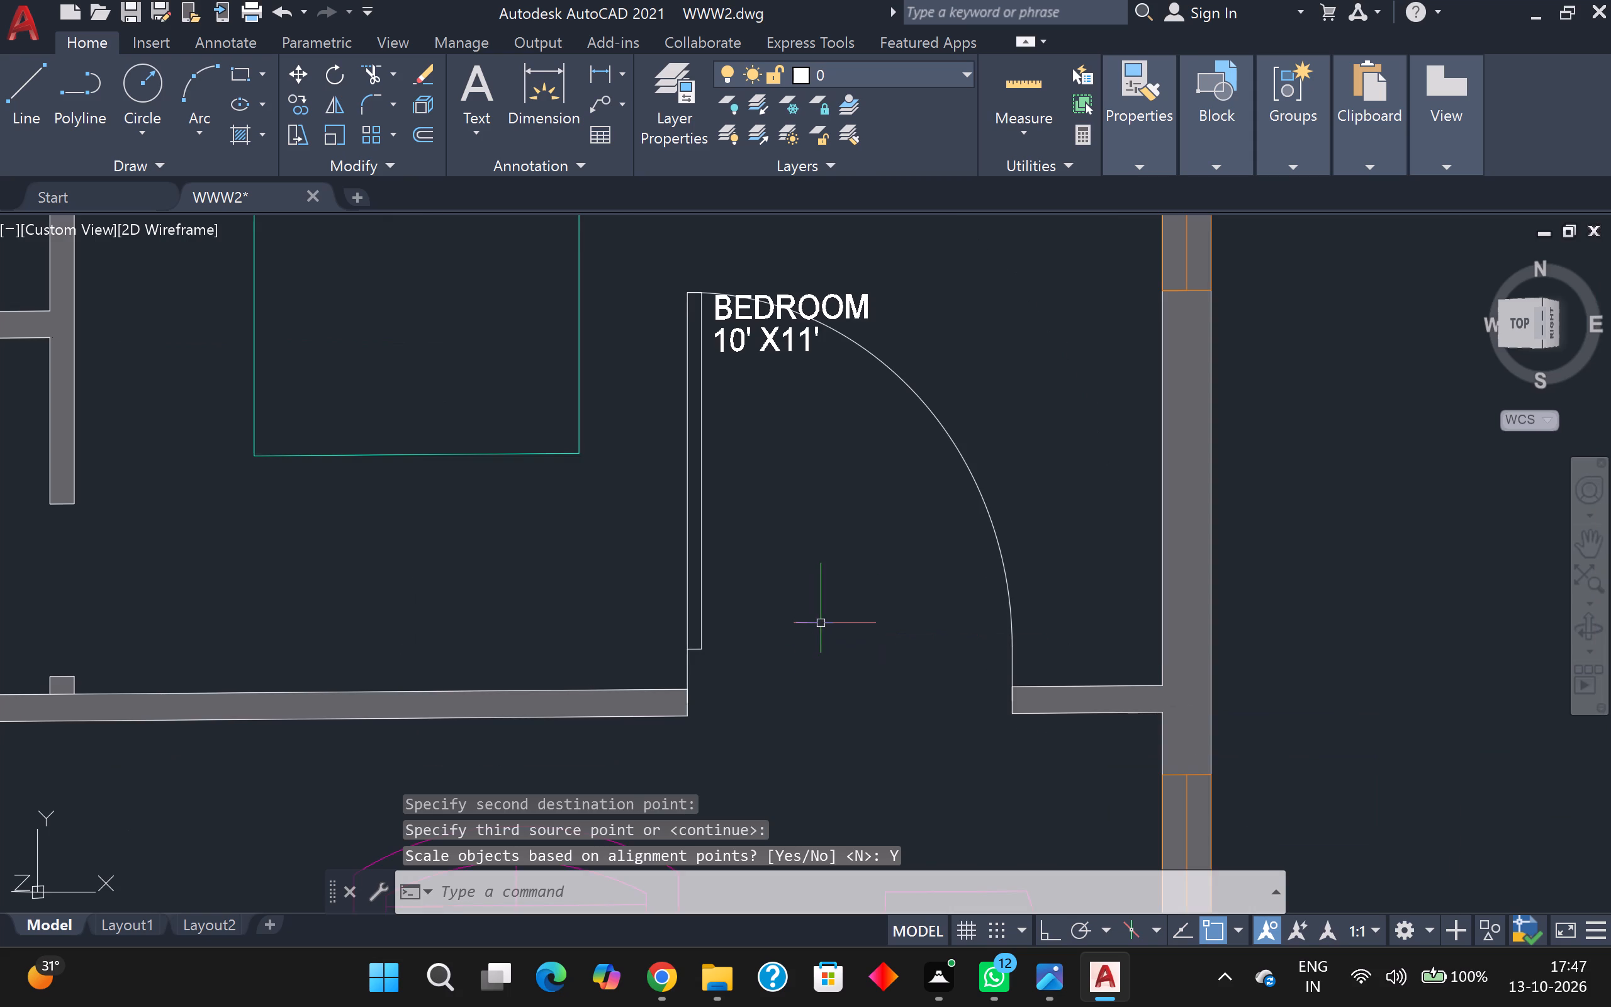
pyautogui.click(822, 621)
pyautogui.click(825, 619)
pyautogui.press('Escape')
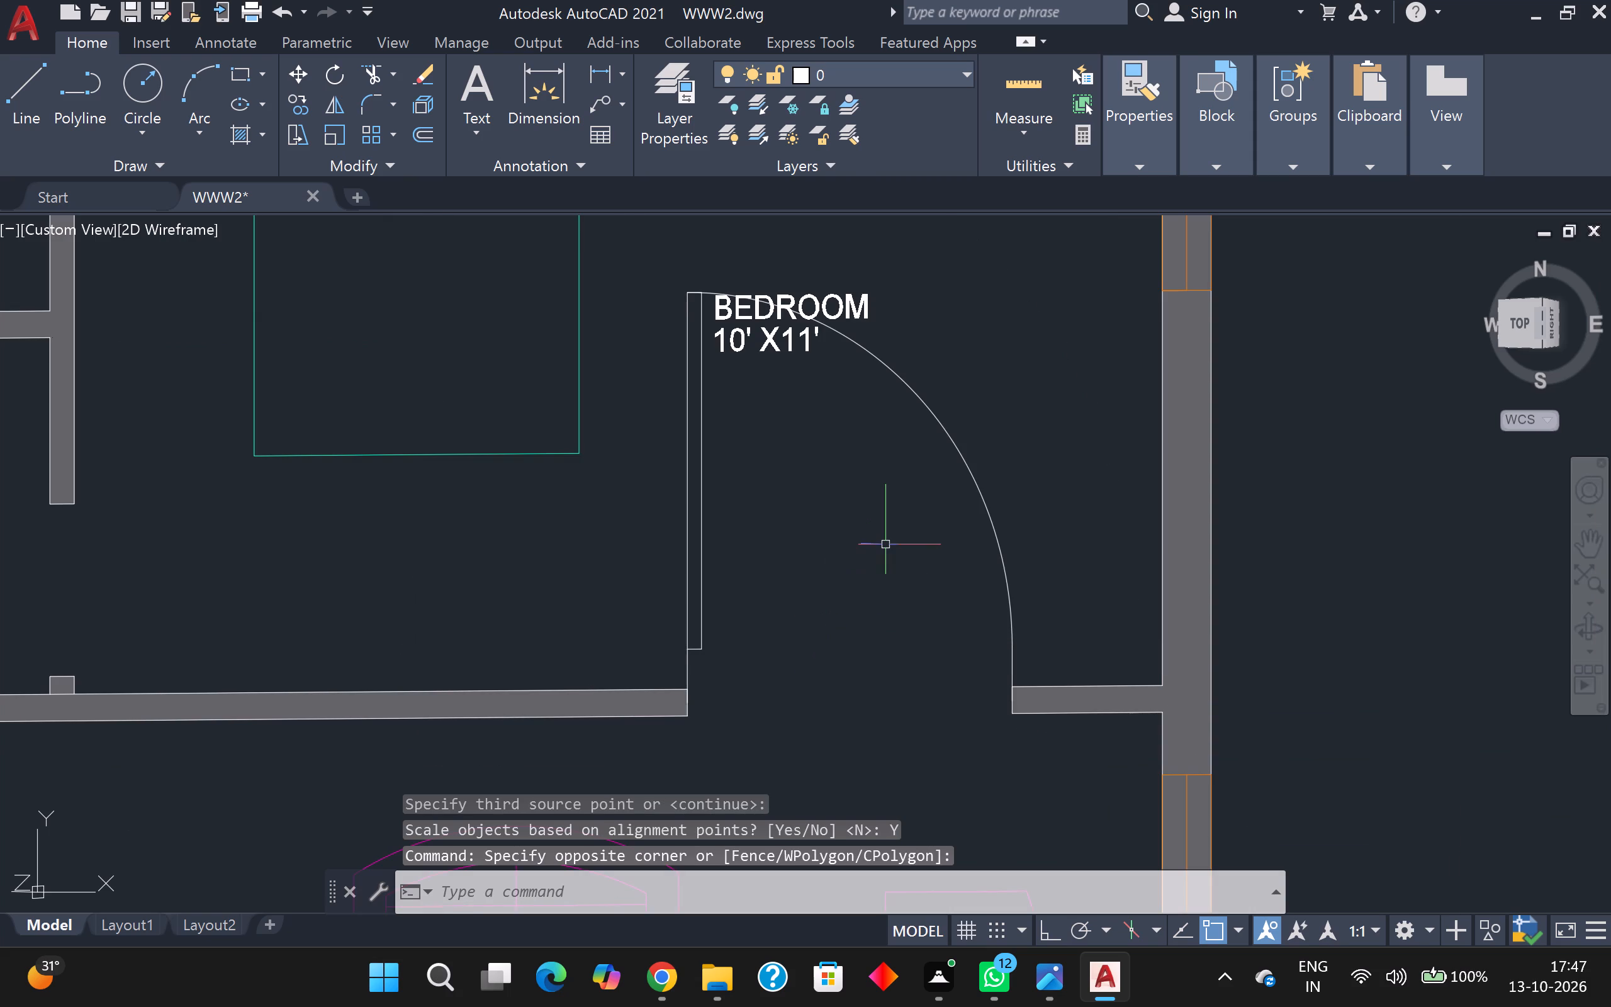
# Copy the fitted door from the 10' X 11' bedroom into the 11' X 16' bedroom, just east of its label.
pyautogui.click(1014, 399)
pyautogui.click(675, 493)
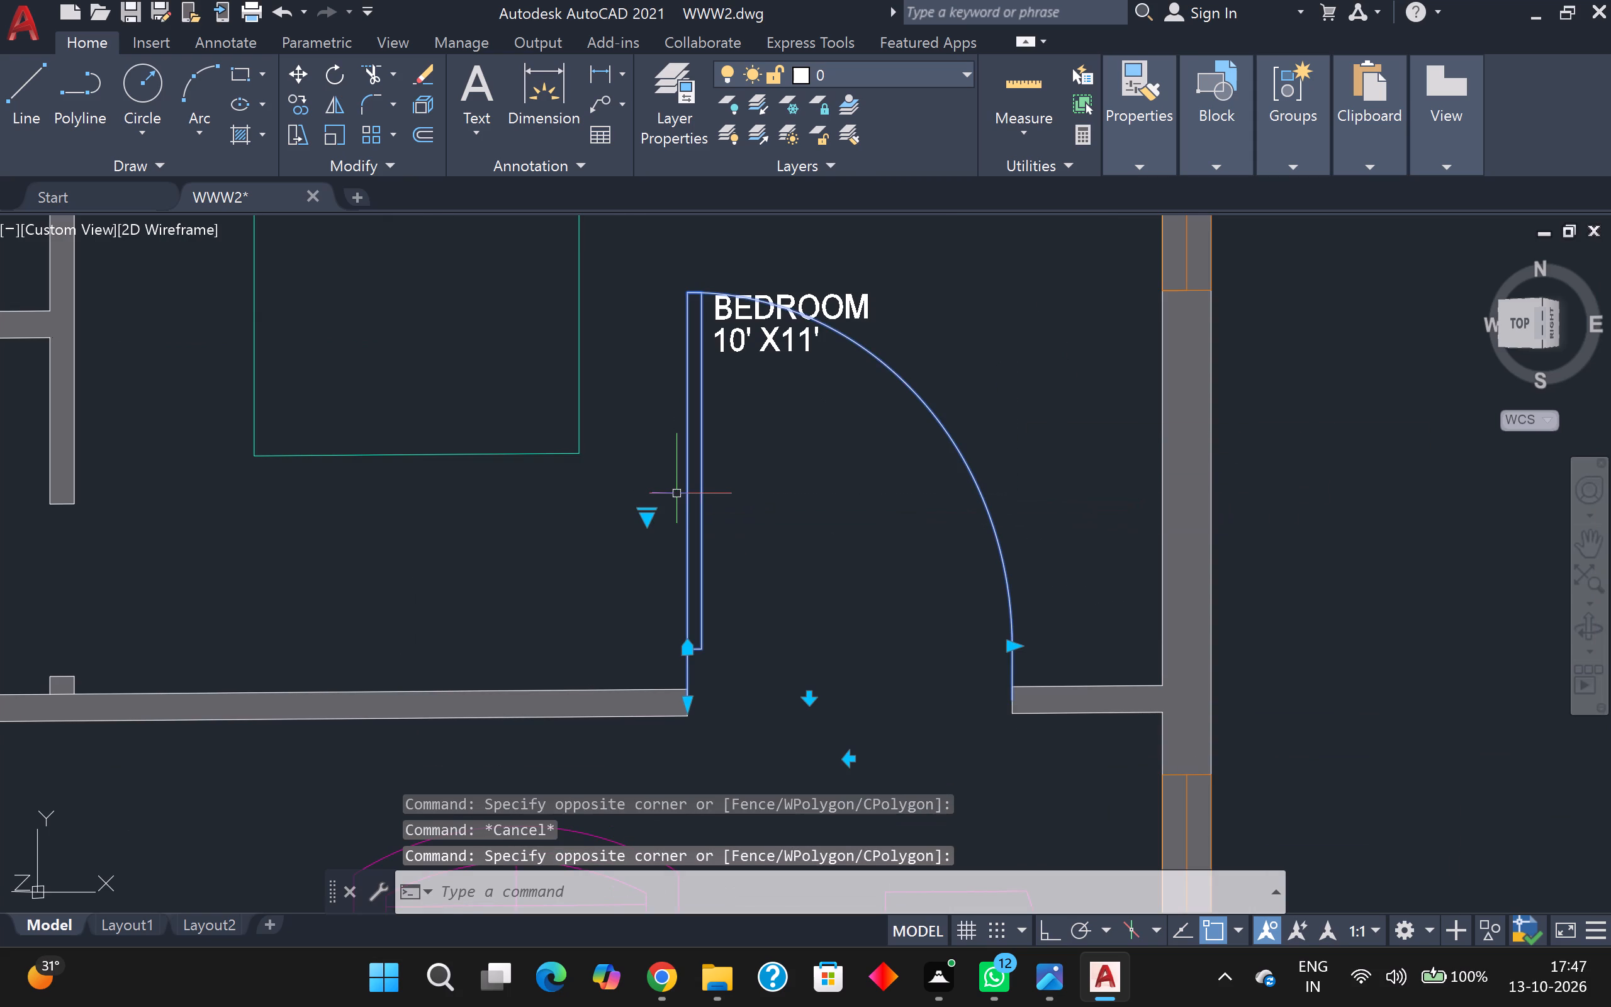
pyautogui.press('c')
pyautogui.press('o')
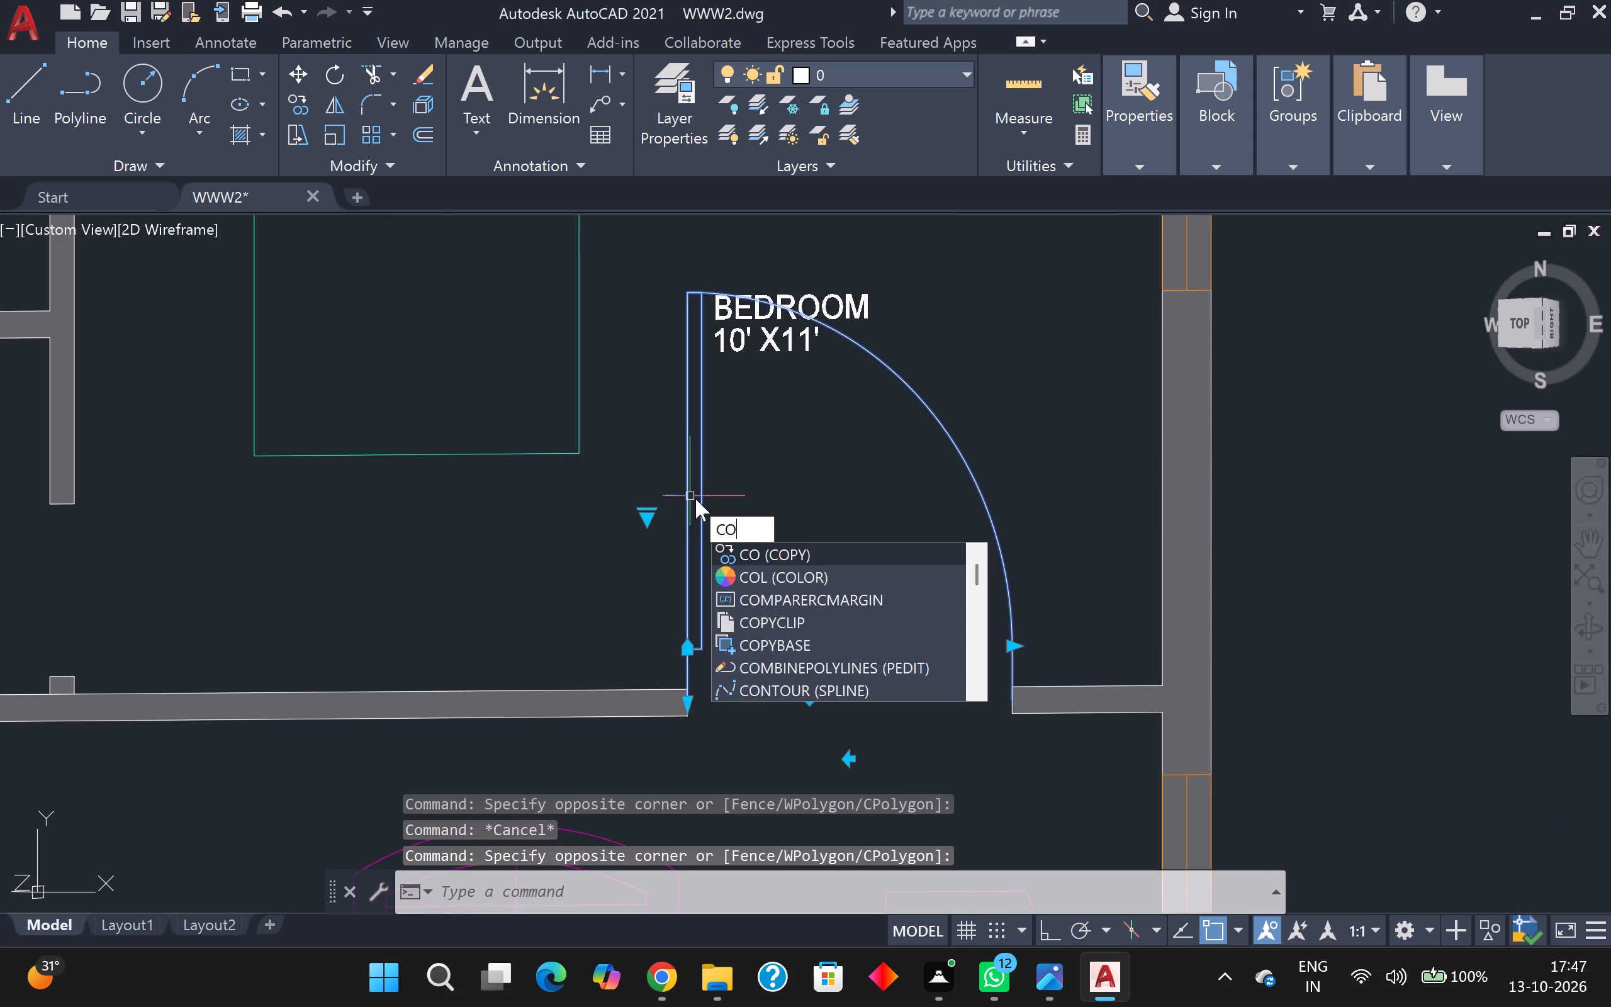
pyautogui.press('Return')
pyautogui.click(699, 474)
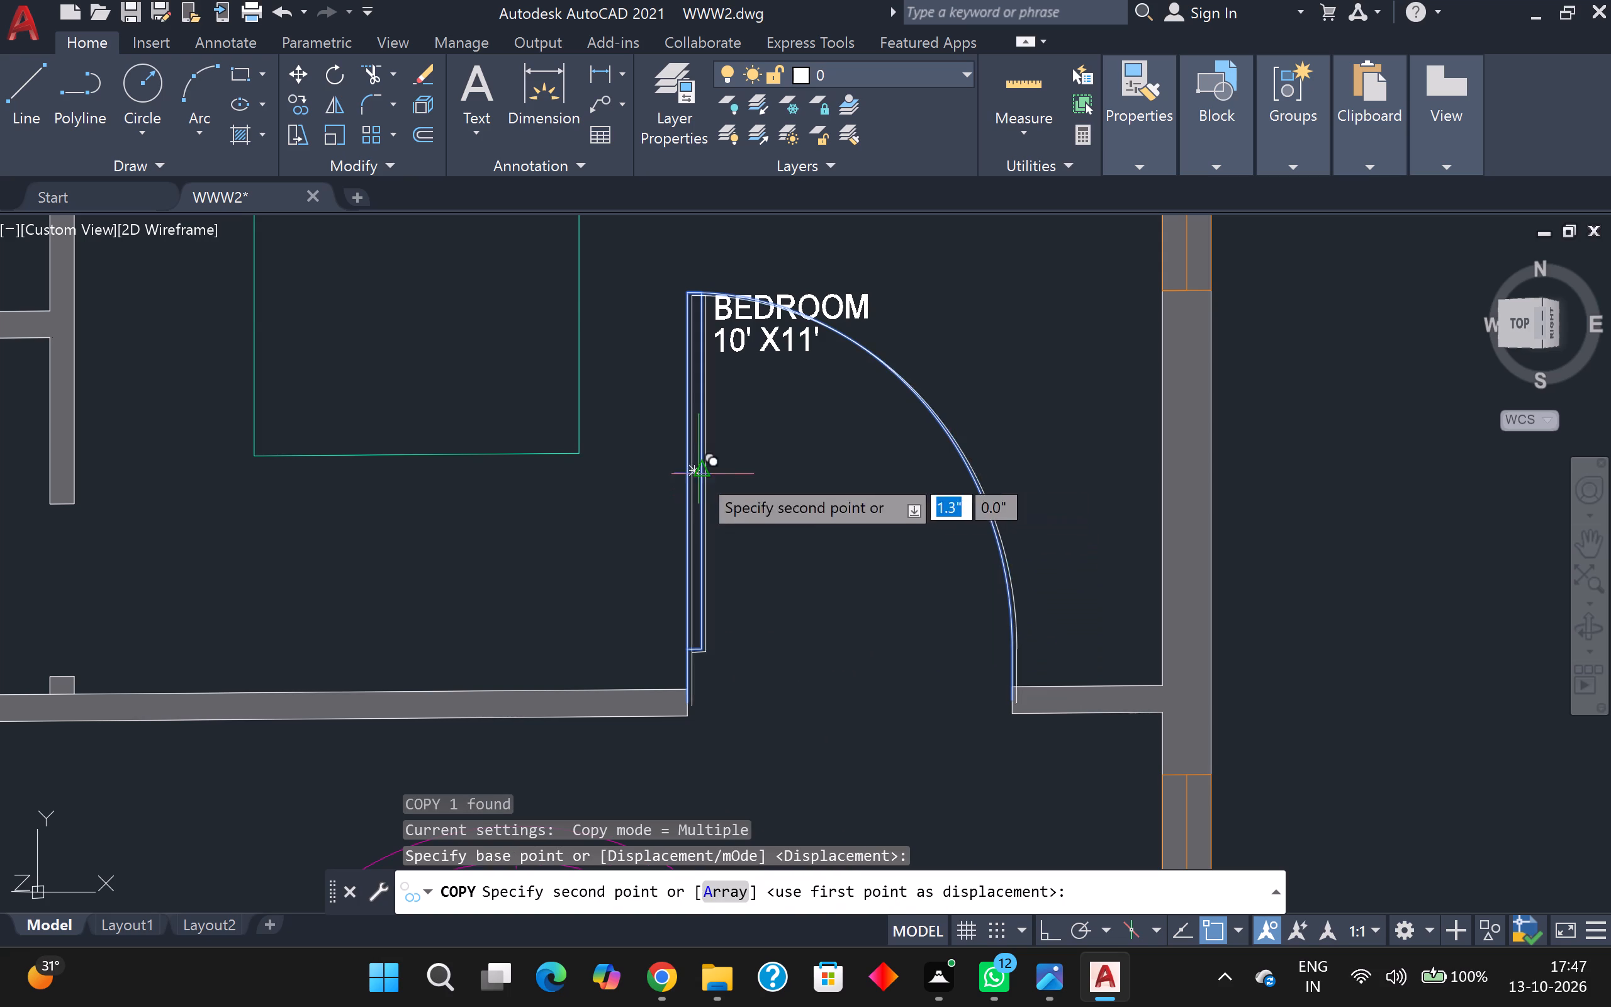
pyautogui.moveTo(545, 471); pyautogui.dragTo(770, 406, button='middle')
pyautogui.scroll(-2, 733, 409)
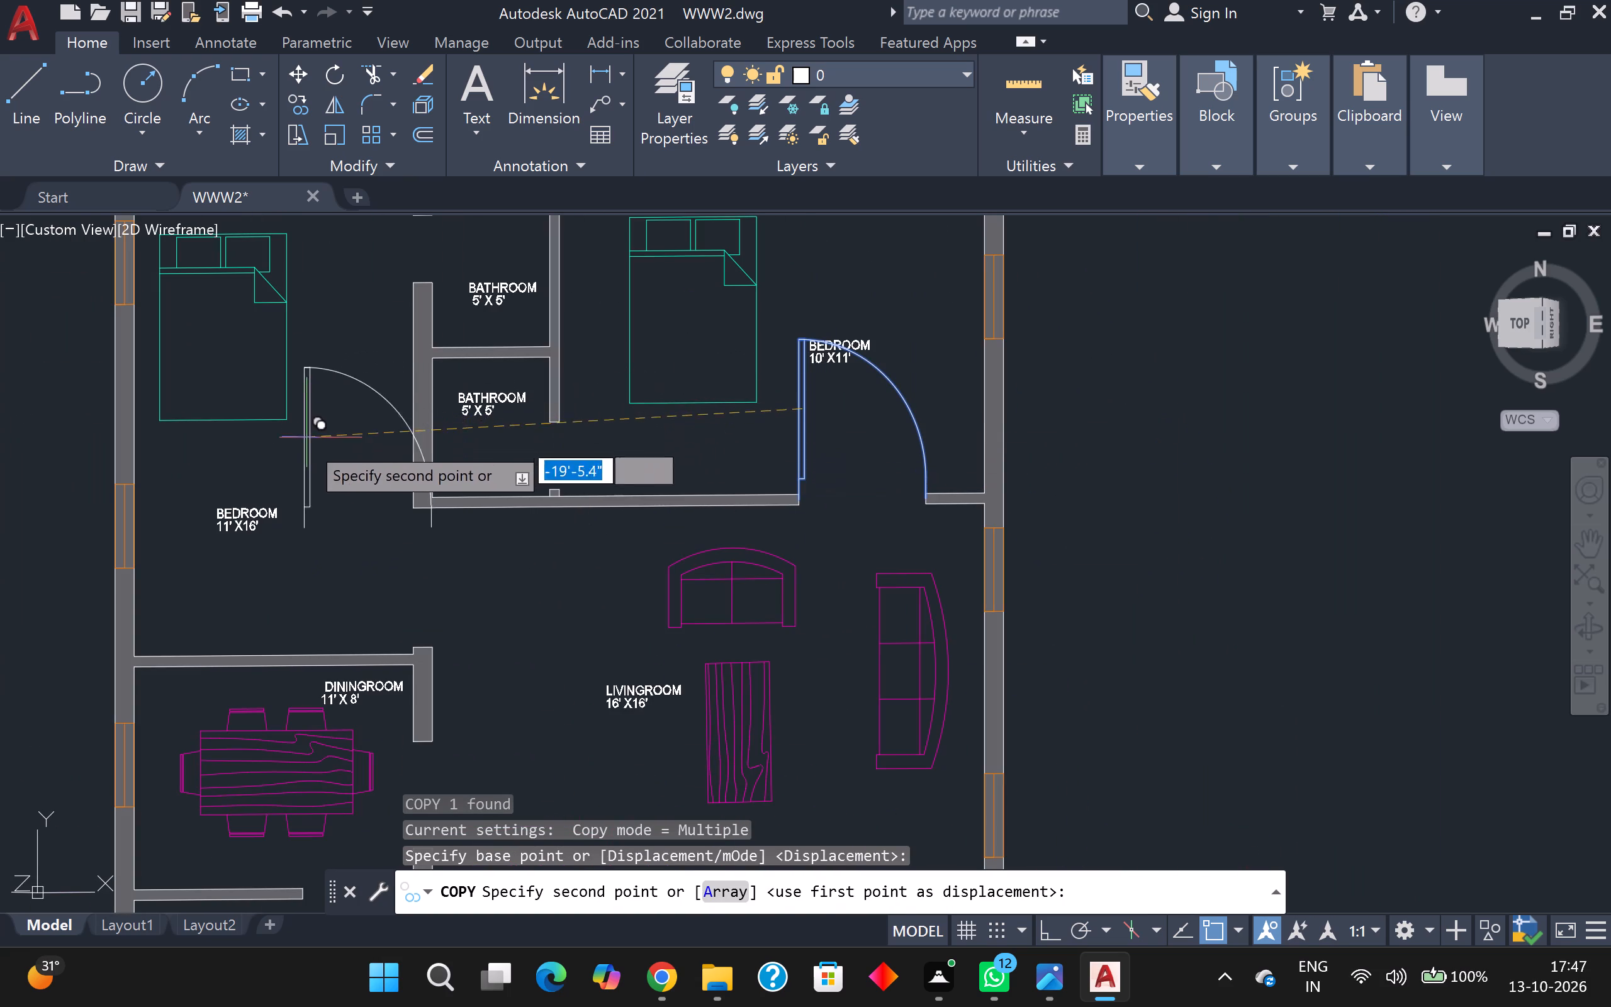
pyautogui.scroll(2, 334, 542)
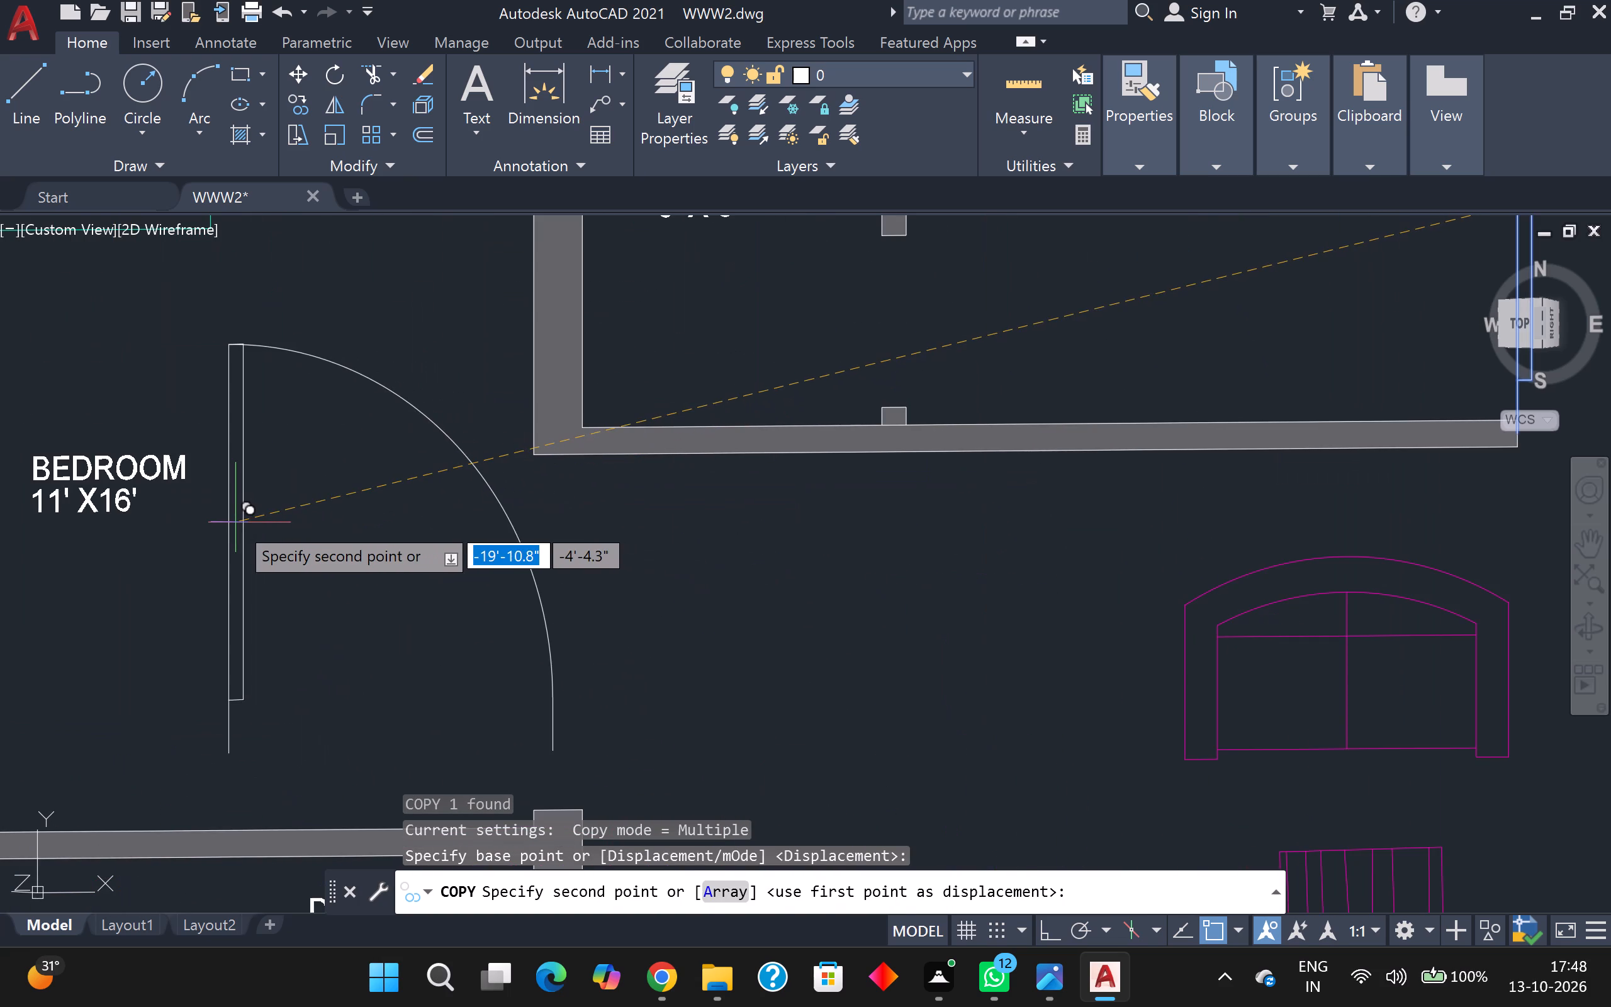
pyautogui.click(223, 510)
# Place further copies of the door in the dining room, the kitchen room and the living room just north of the portico steps.
pyautogui.scroll(-2, 581, 509)
pyautogui.moveTo(613, 577); pyautogui.dragTo(640, 427, button='middle')
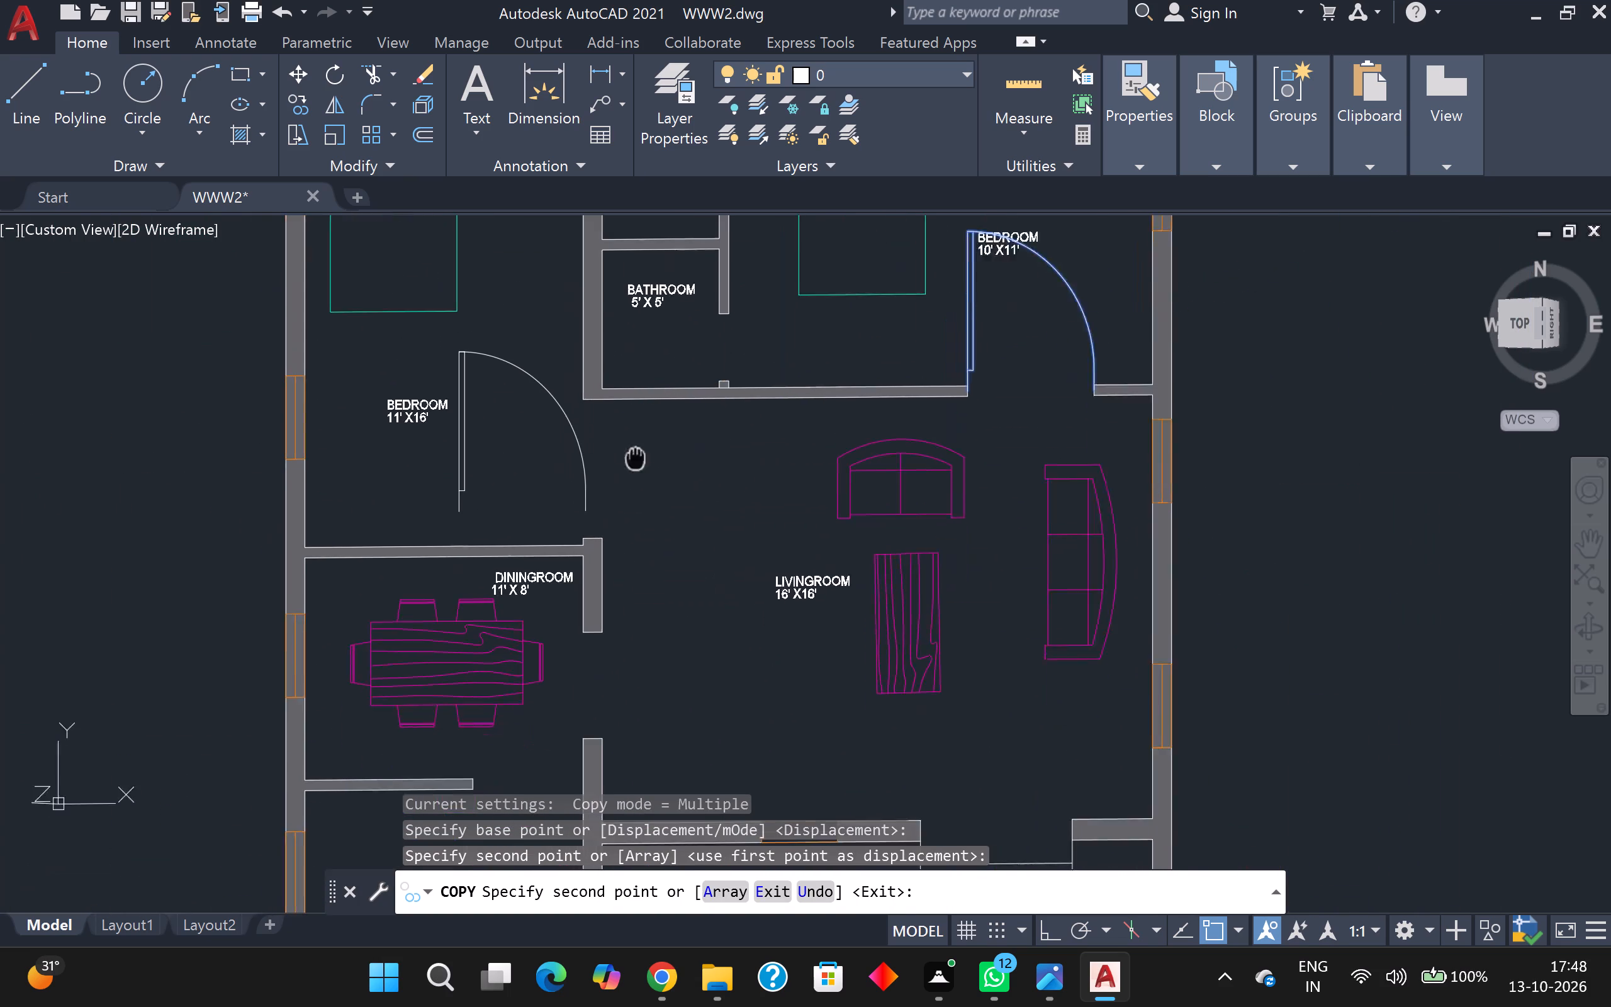
pyautogui.moveTo(640, 427); pyautogui.dragTo(651, 279, button='middle')
pyautogui.scroll(1, 552, 512)
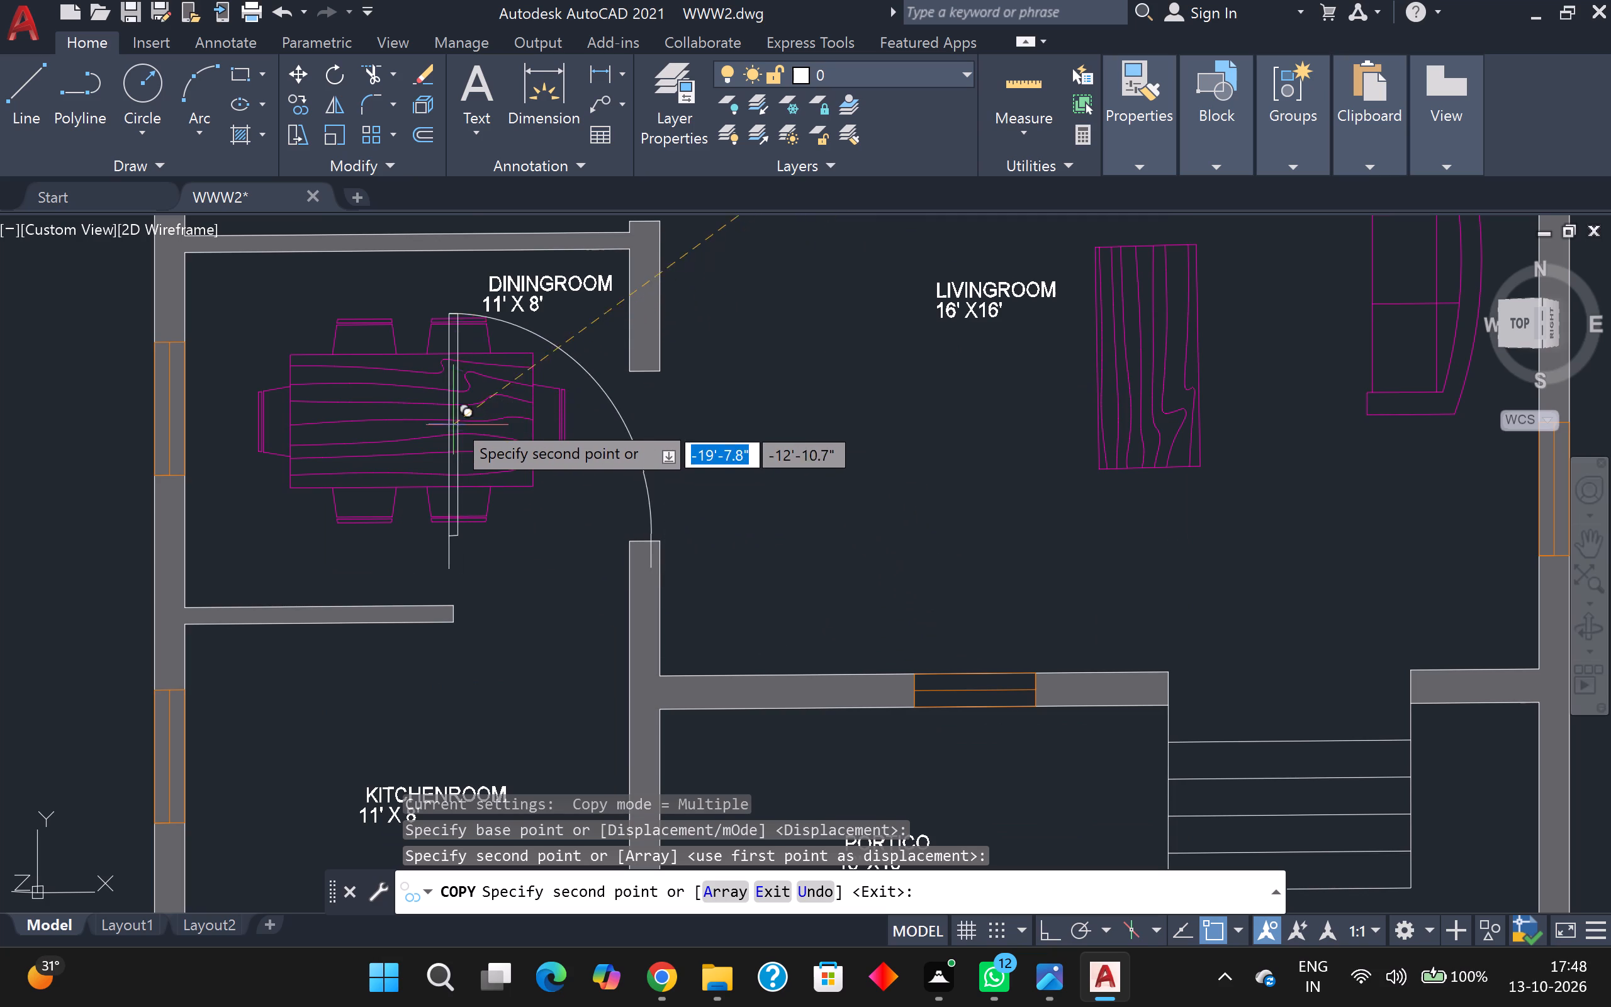
pyautogui.click(454, 372)
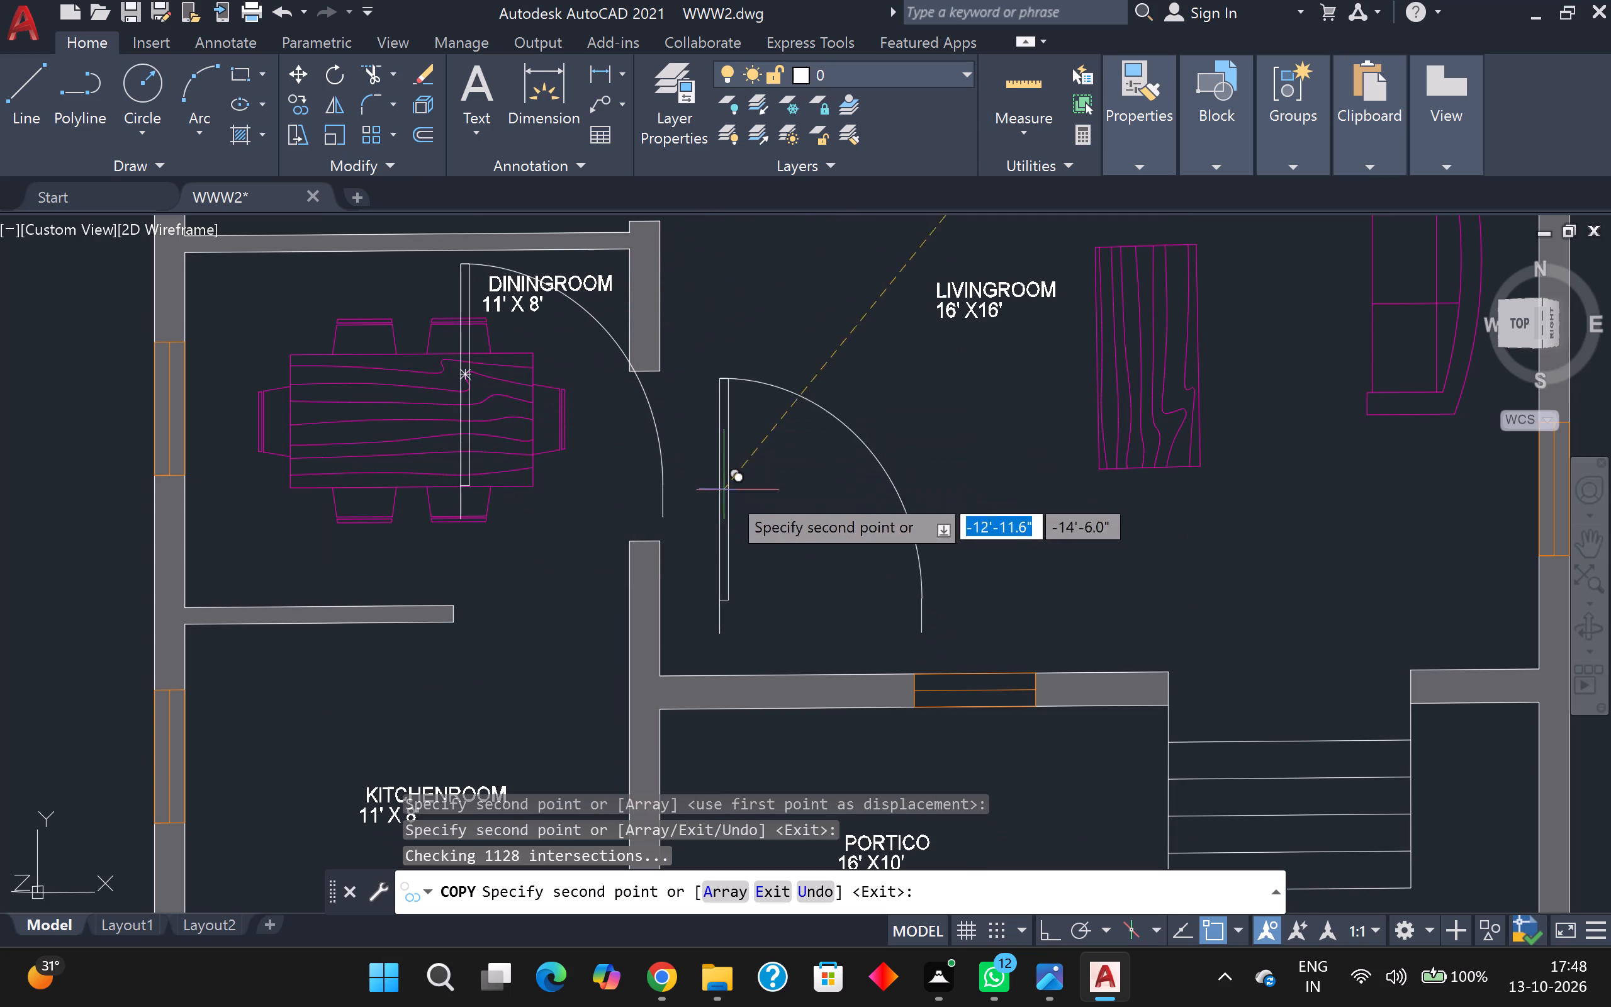
pyautogui.moveTo(403, 573); pyautogui.dragTo(573, 267, button='middle')
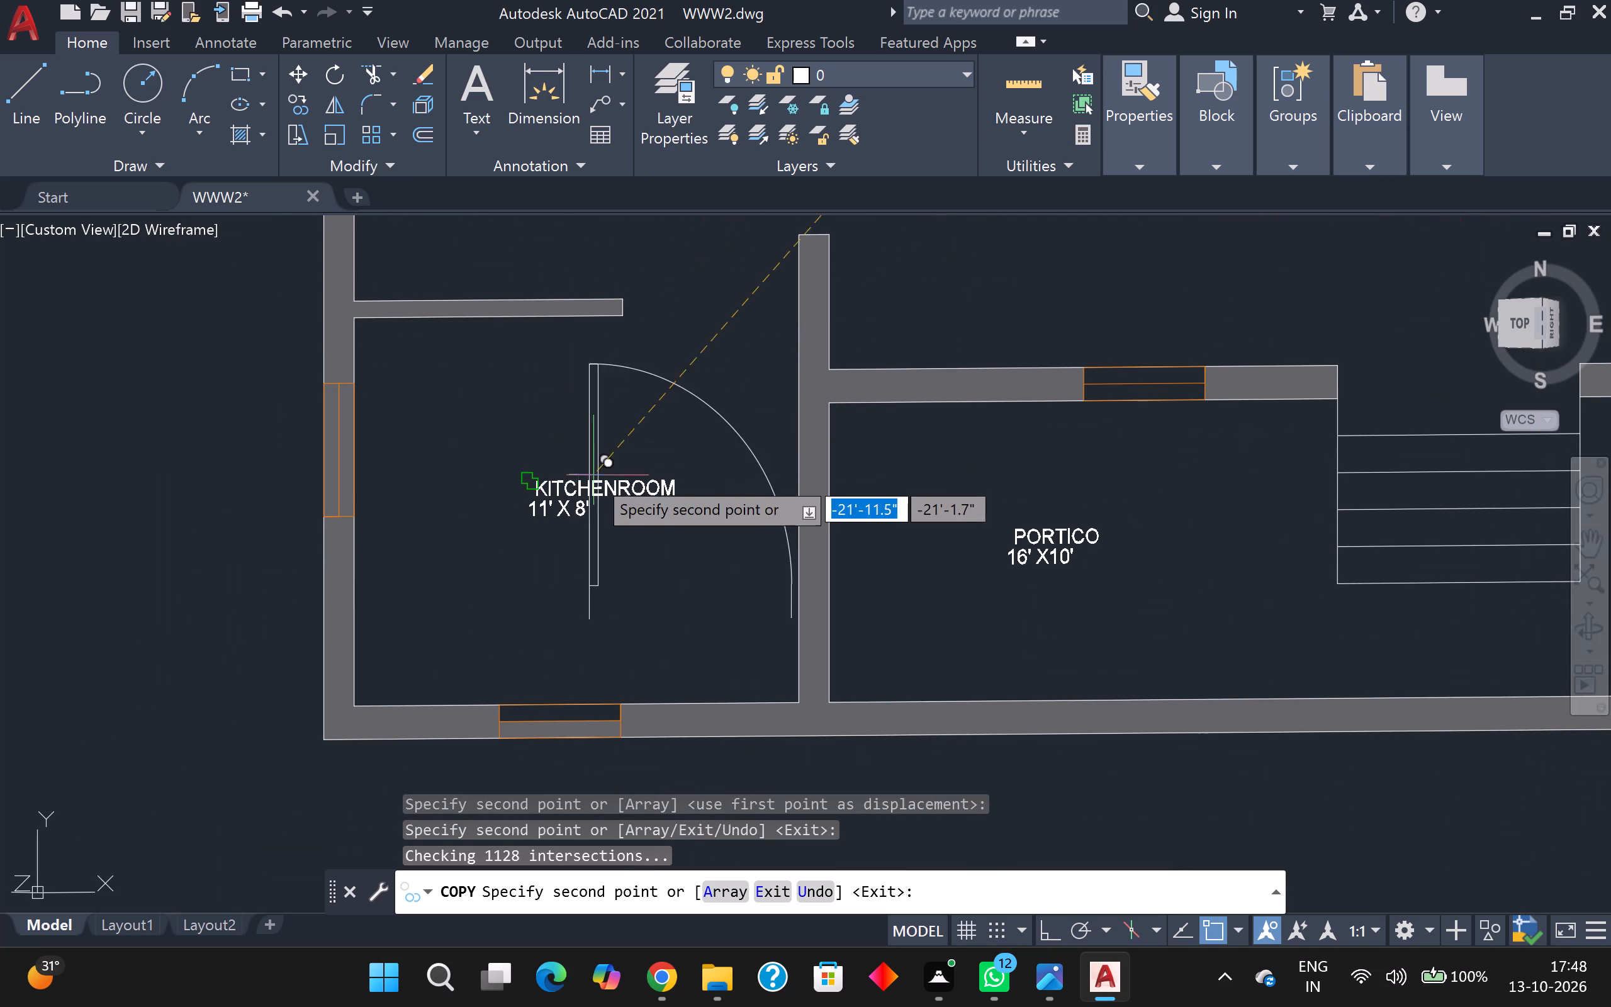
pyautogui.click(570, 484)
pyautogui.scroll(-1, 799, 484)
pyautogui.moveTo(763, 478); pyautogui.dragTo(461, 530, button='middle')
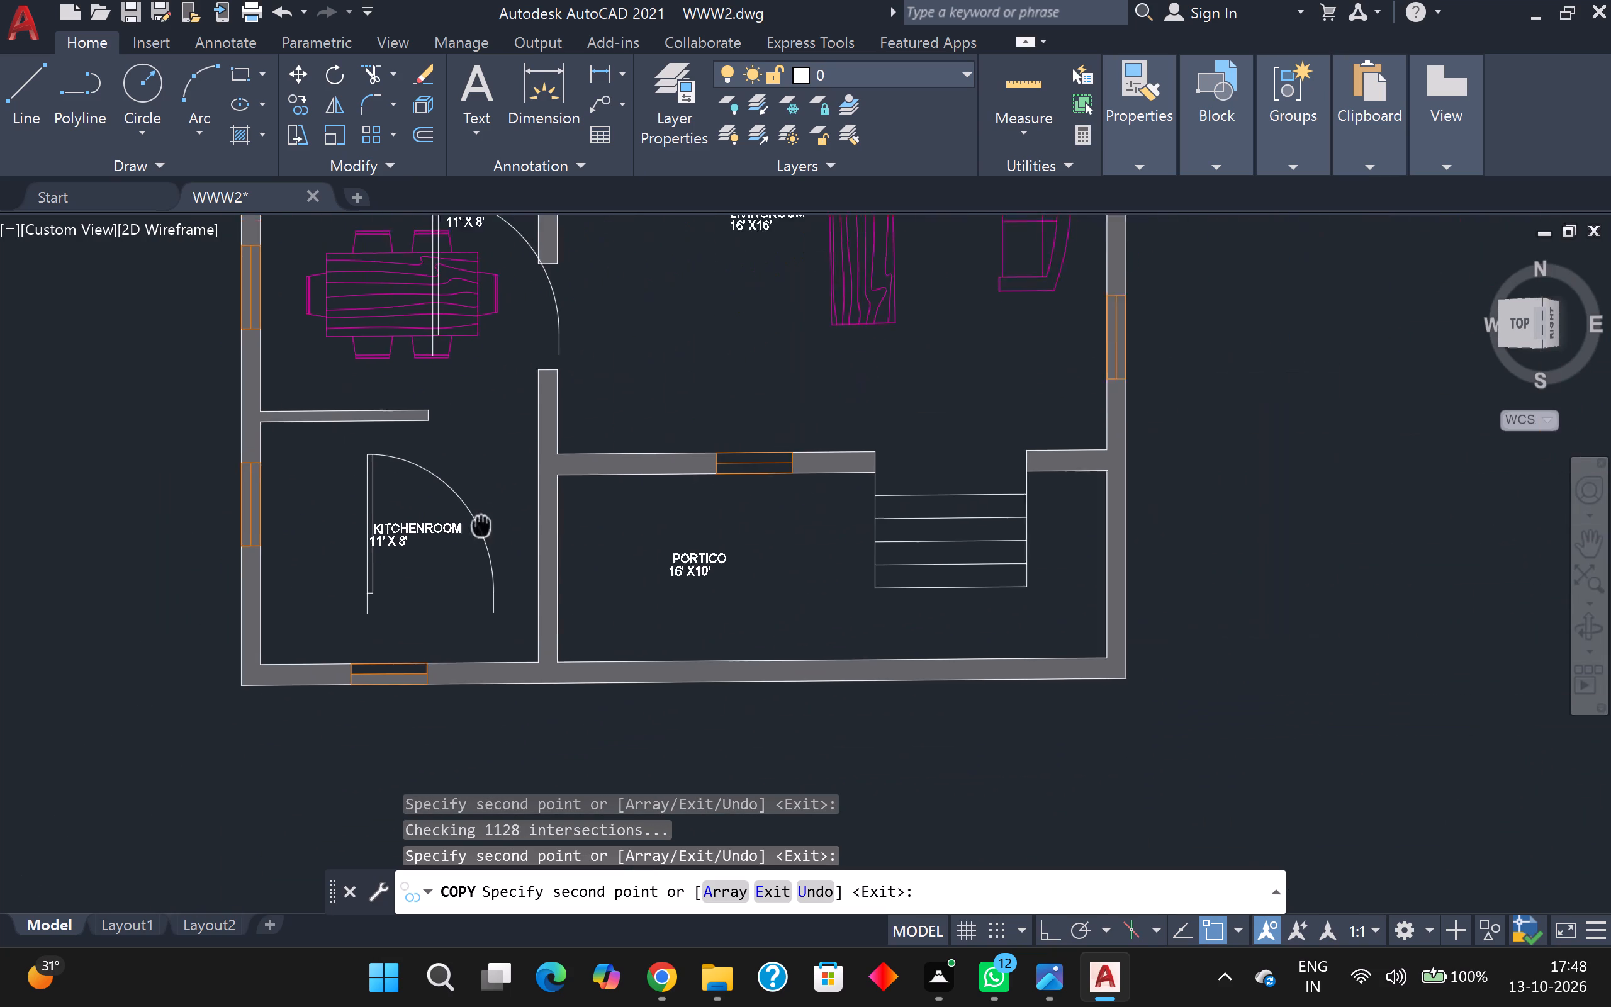
pyautogui.moveTo(461, 530); pyautogui.dragTo(263, 600, button='middle')
pyautogui.scroll(1, 752, 480)
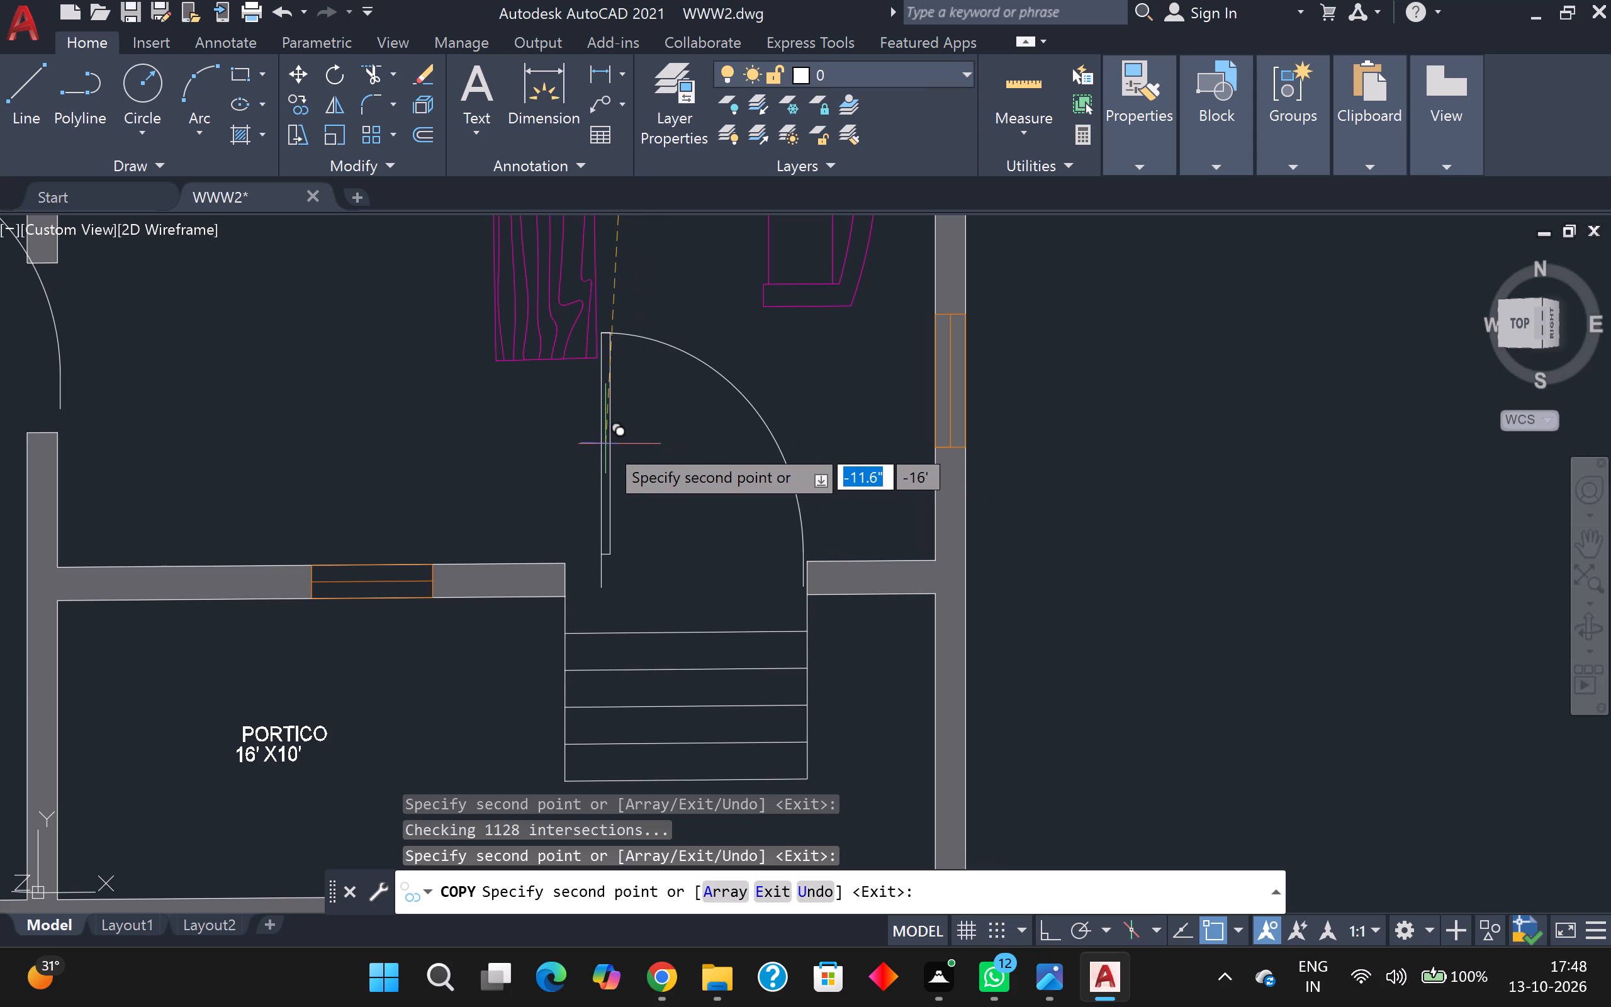
pyautogui.click(622, 371)
# Place two more door copies, one beside the bed in the 11' X 16' bedroom and one in the south bathroom, and finish copying.
pyautogui.scroll(-3, 624, 372)
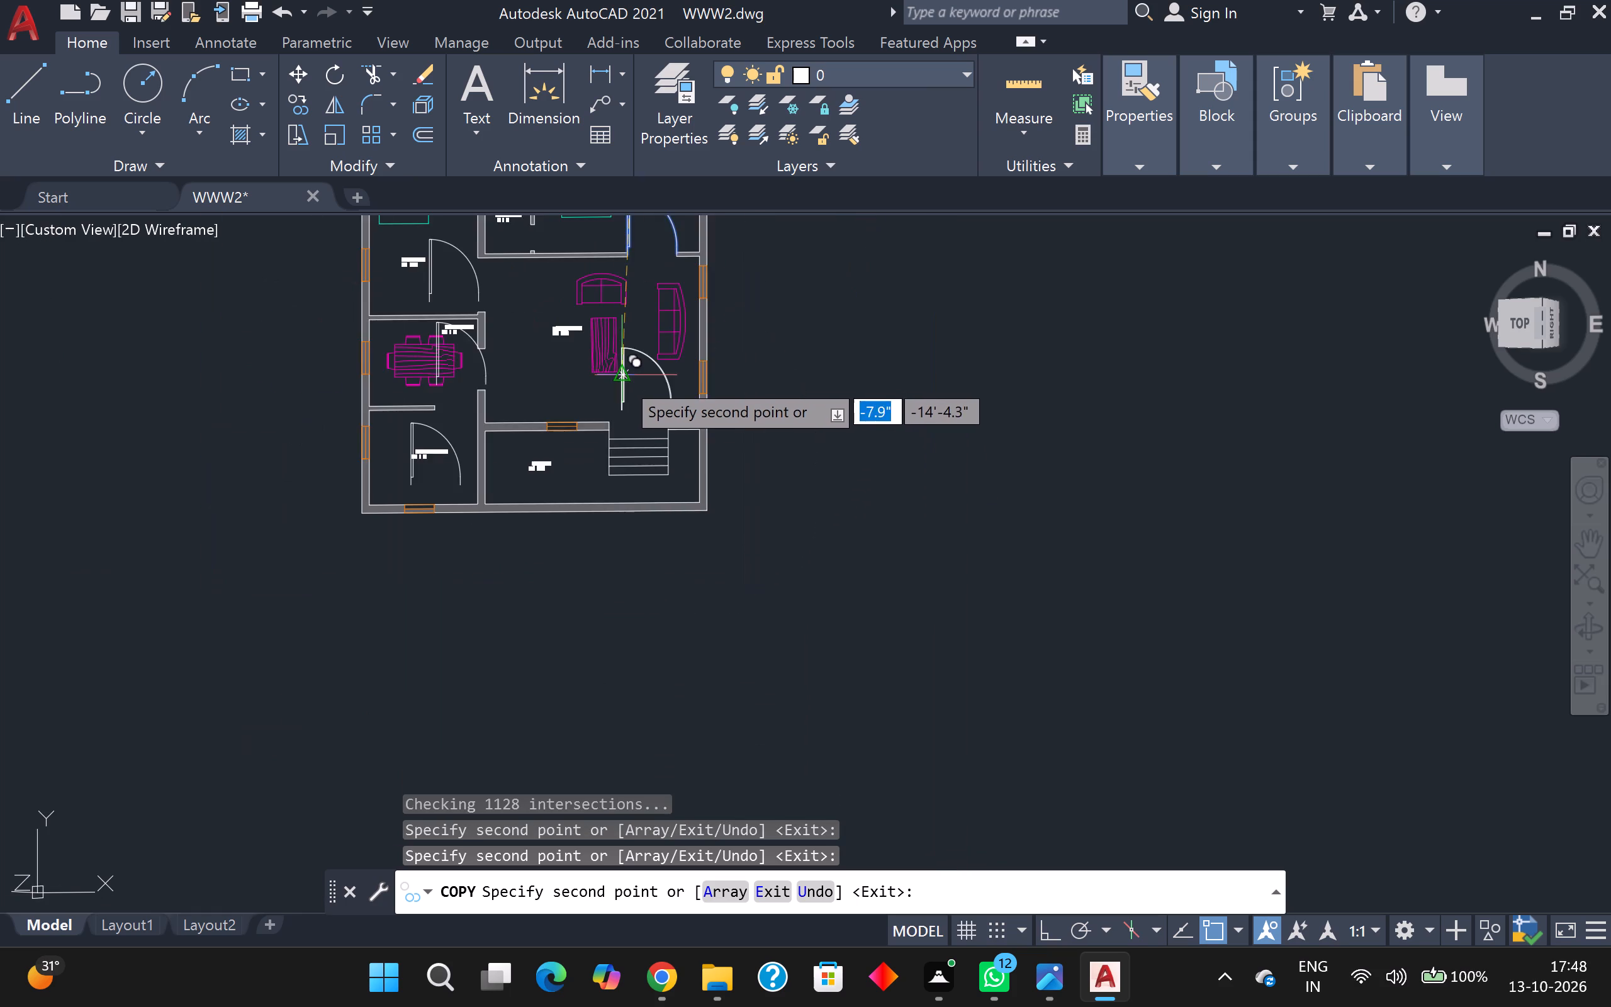
pyautogui.moveTo(622, 378); pyautogui.dragTo(546, 600, button='middle')
pyautogui.scroll(-1, 568, 539)
pyautogui.scroll(2, 361, 476)
pyautogui.scroll(2, 544, 492)
pyautogui.moveTo(570, 488); pyautogui.dragTo(472, 558, button='middle')
pyautogui.scroll(2, 620, 479)
pyautogui.scroll(-2, 432, 423)
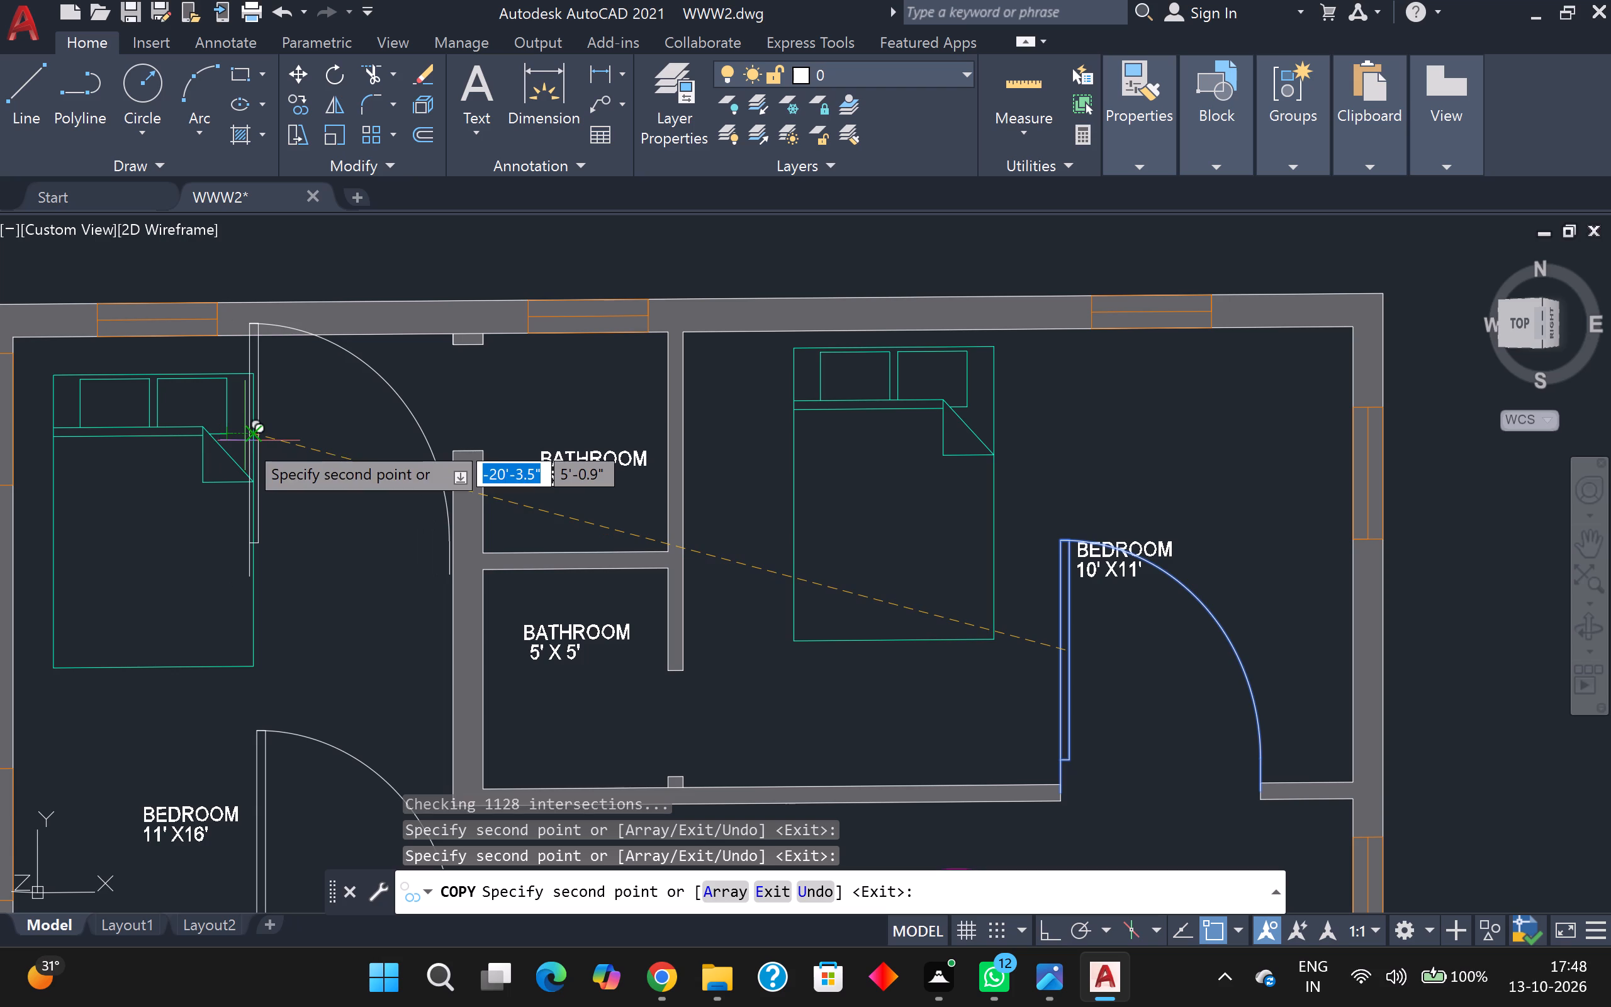
pyautogui.click(245, 441)
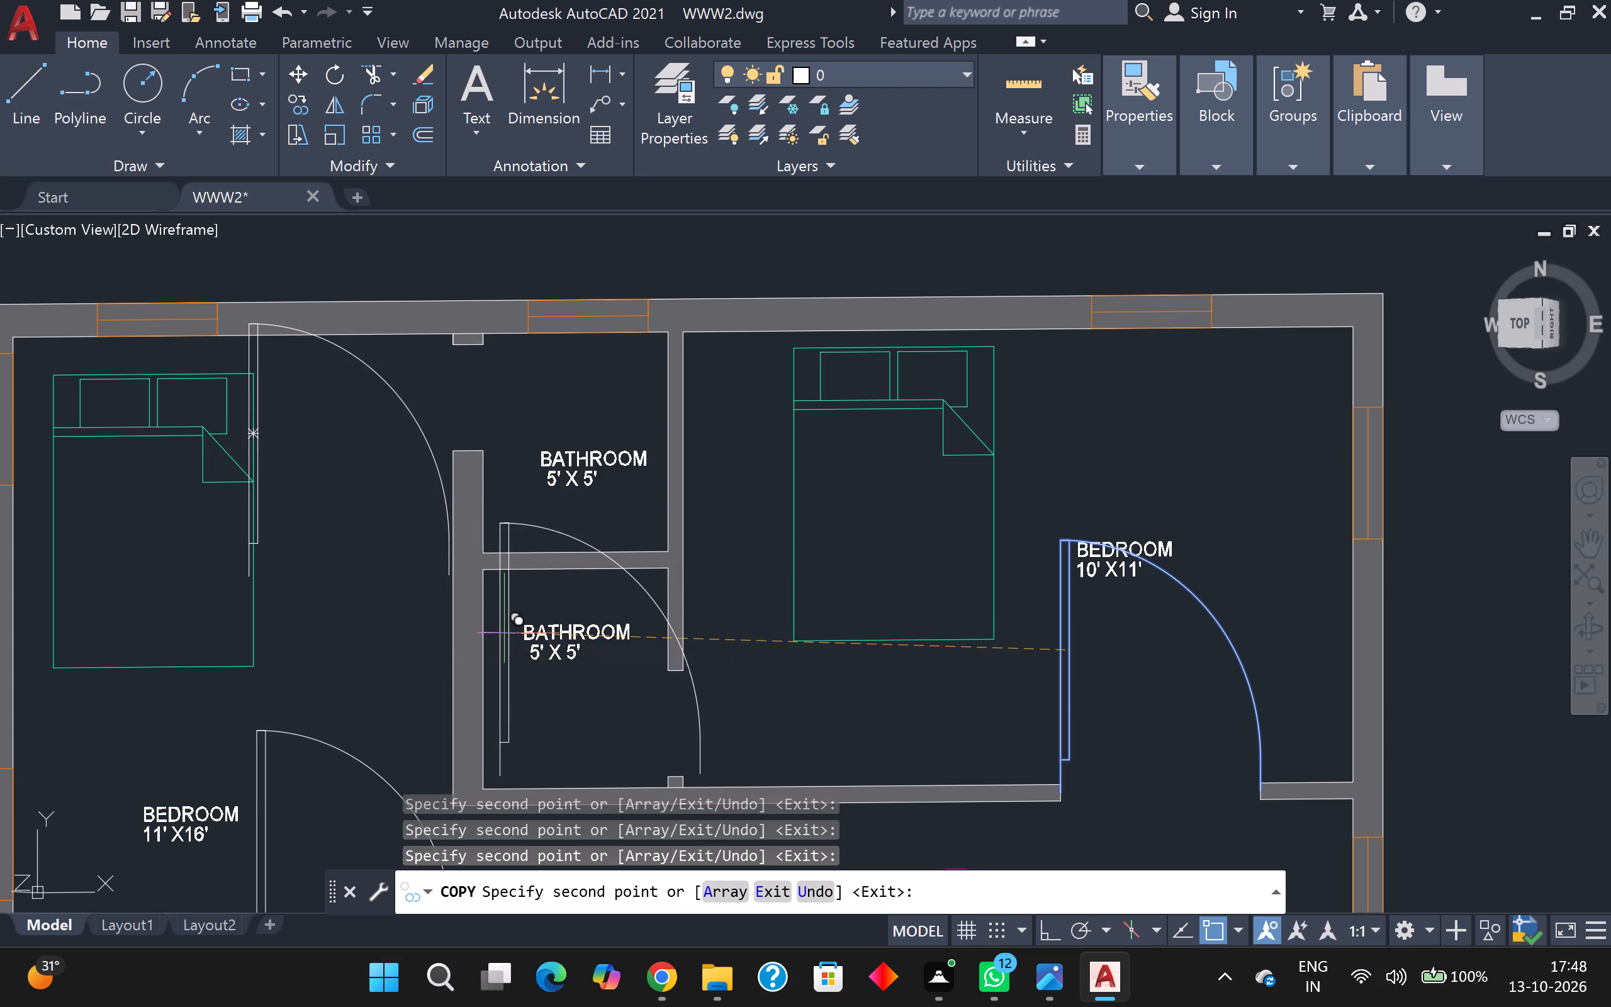
pyautogui.click(504, 633)
pyautogui.press('Escape')
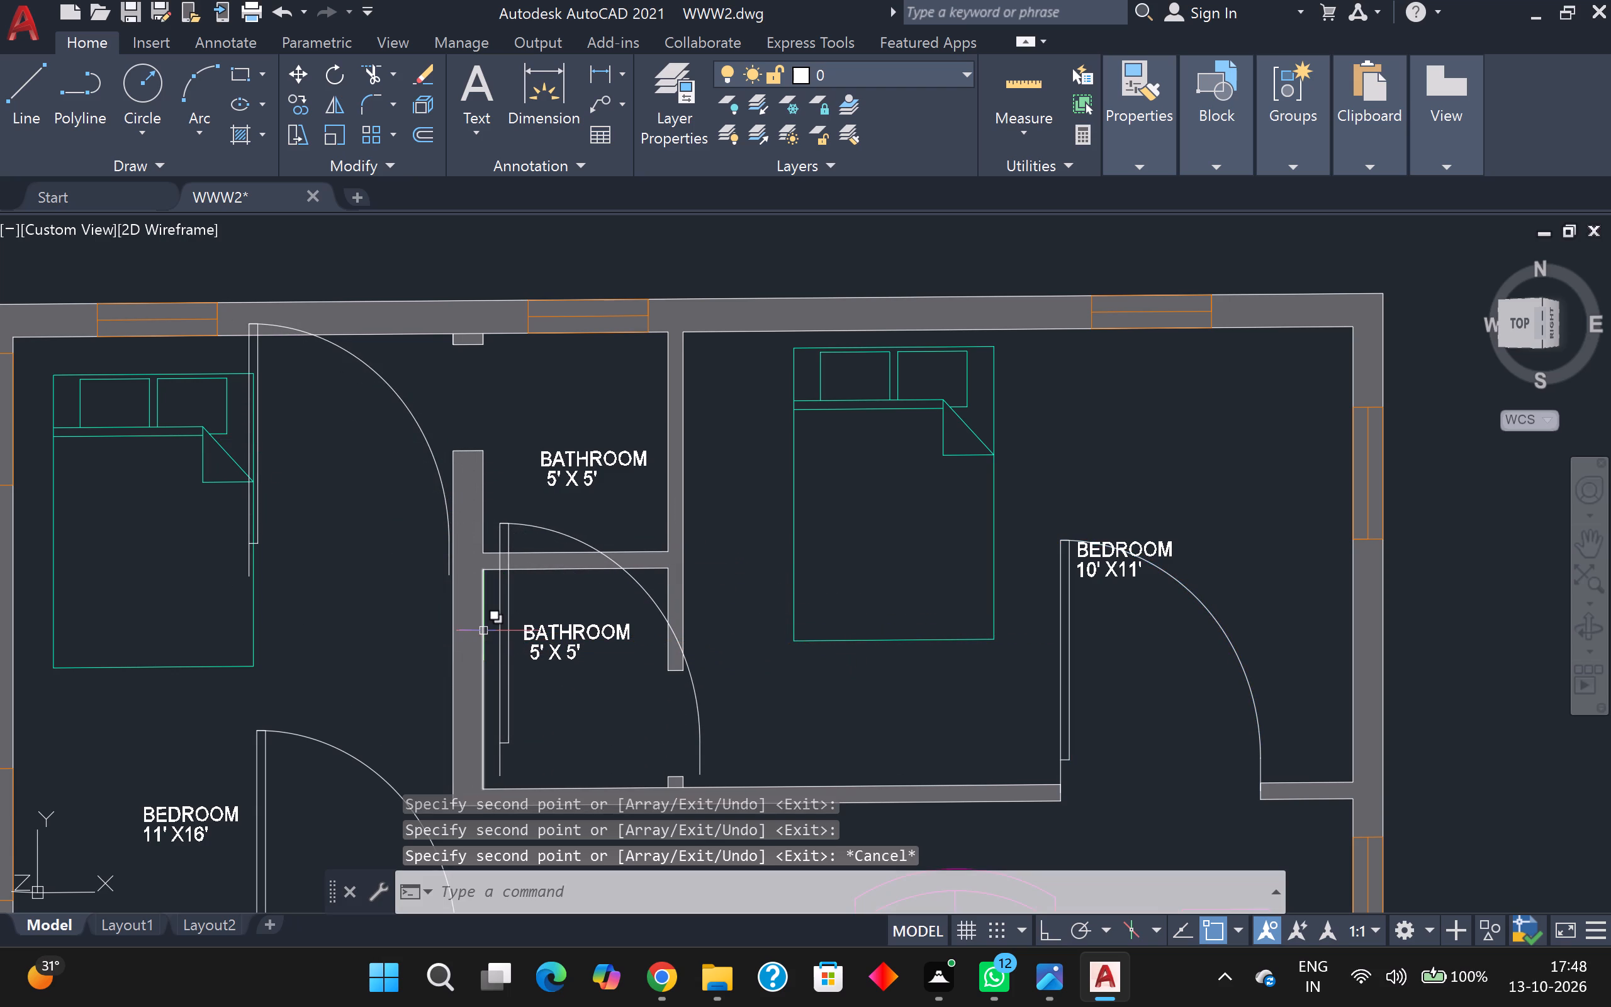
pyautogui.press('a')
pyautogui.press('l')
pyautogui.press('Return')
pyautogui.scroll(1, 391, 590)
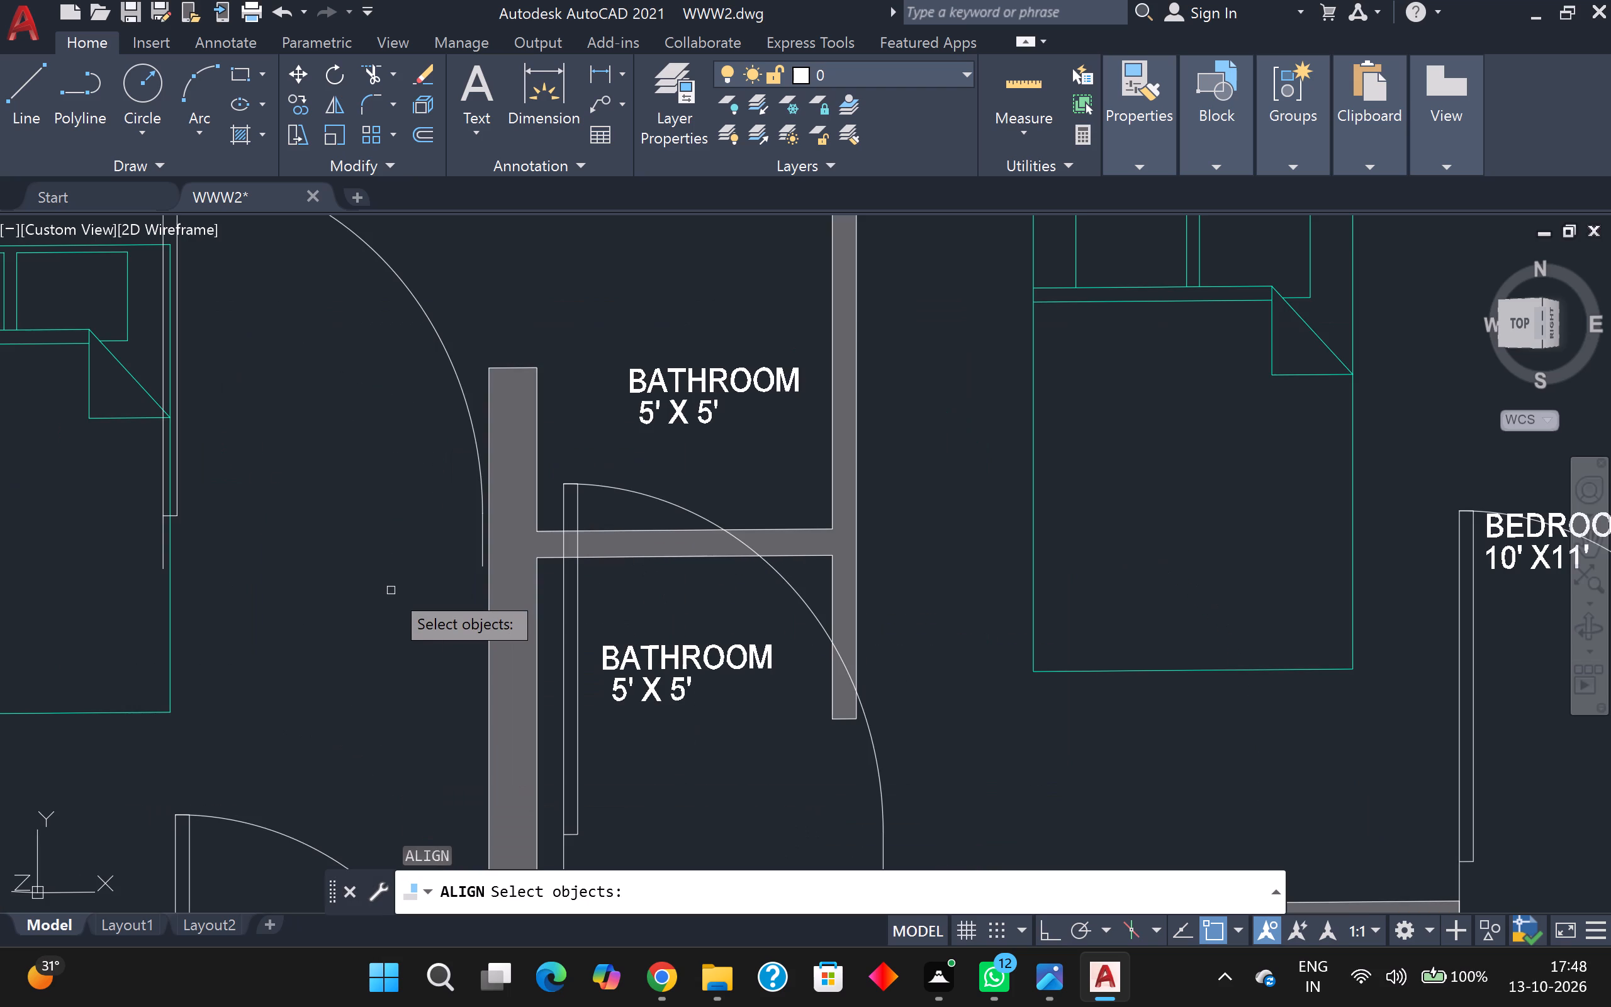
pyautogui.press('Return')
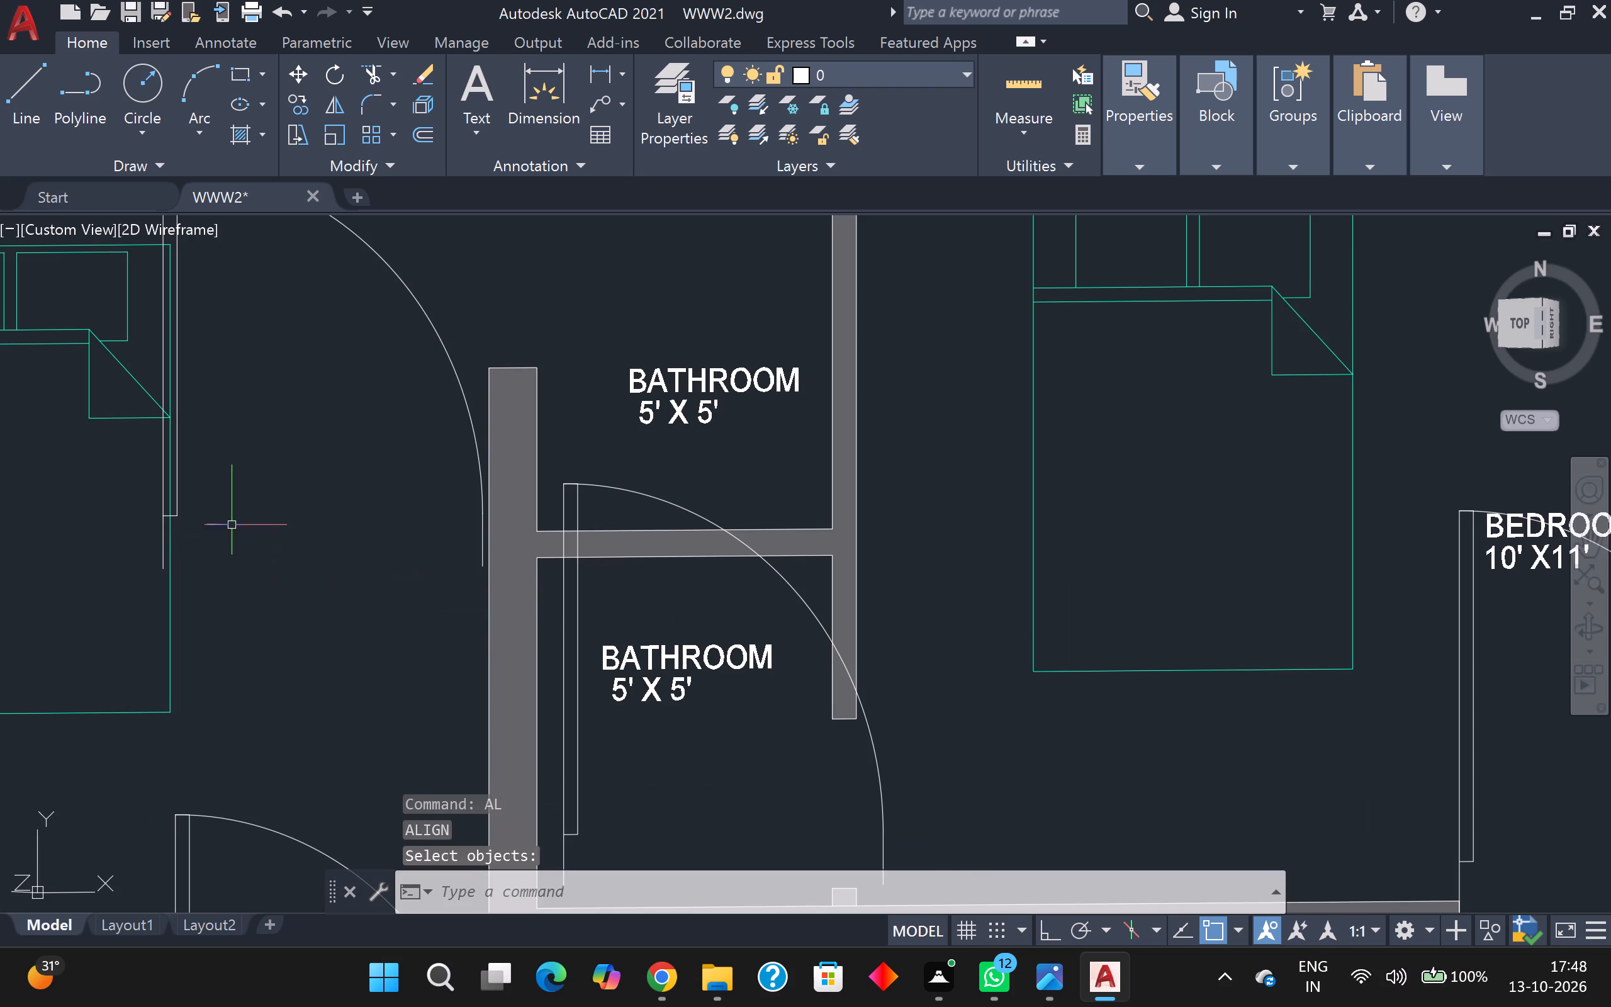
# Align the door copy beside the 11' X 16' bedroom's bed with the north bathroom's west opening, matching its lower ends to the wall-end midpoints and scaling it.
pyautogui.moveTo(241, 525); pyautogui.dragTo(233, 677, button='middle')
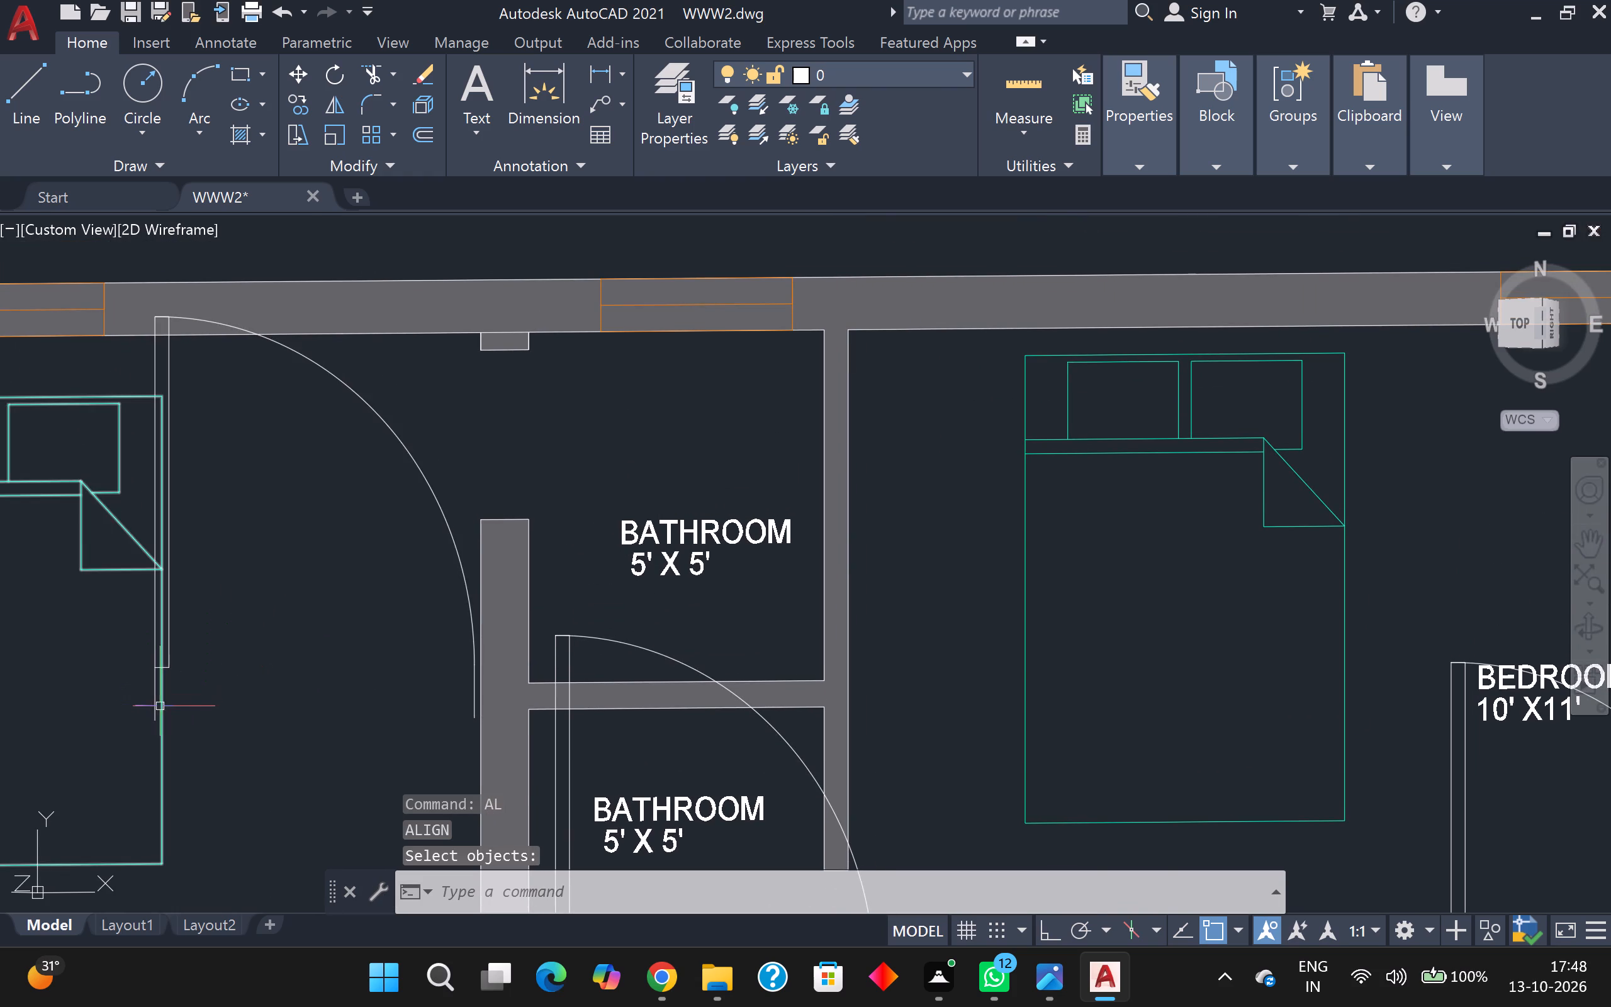
pyautogui.scroll(2, 159, 707)
pyautogui.click(145, 736)
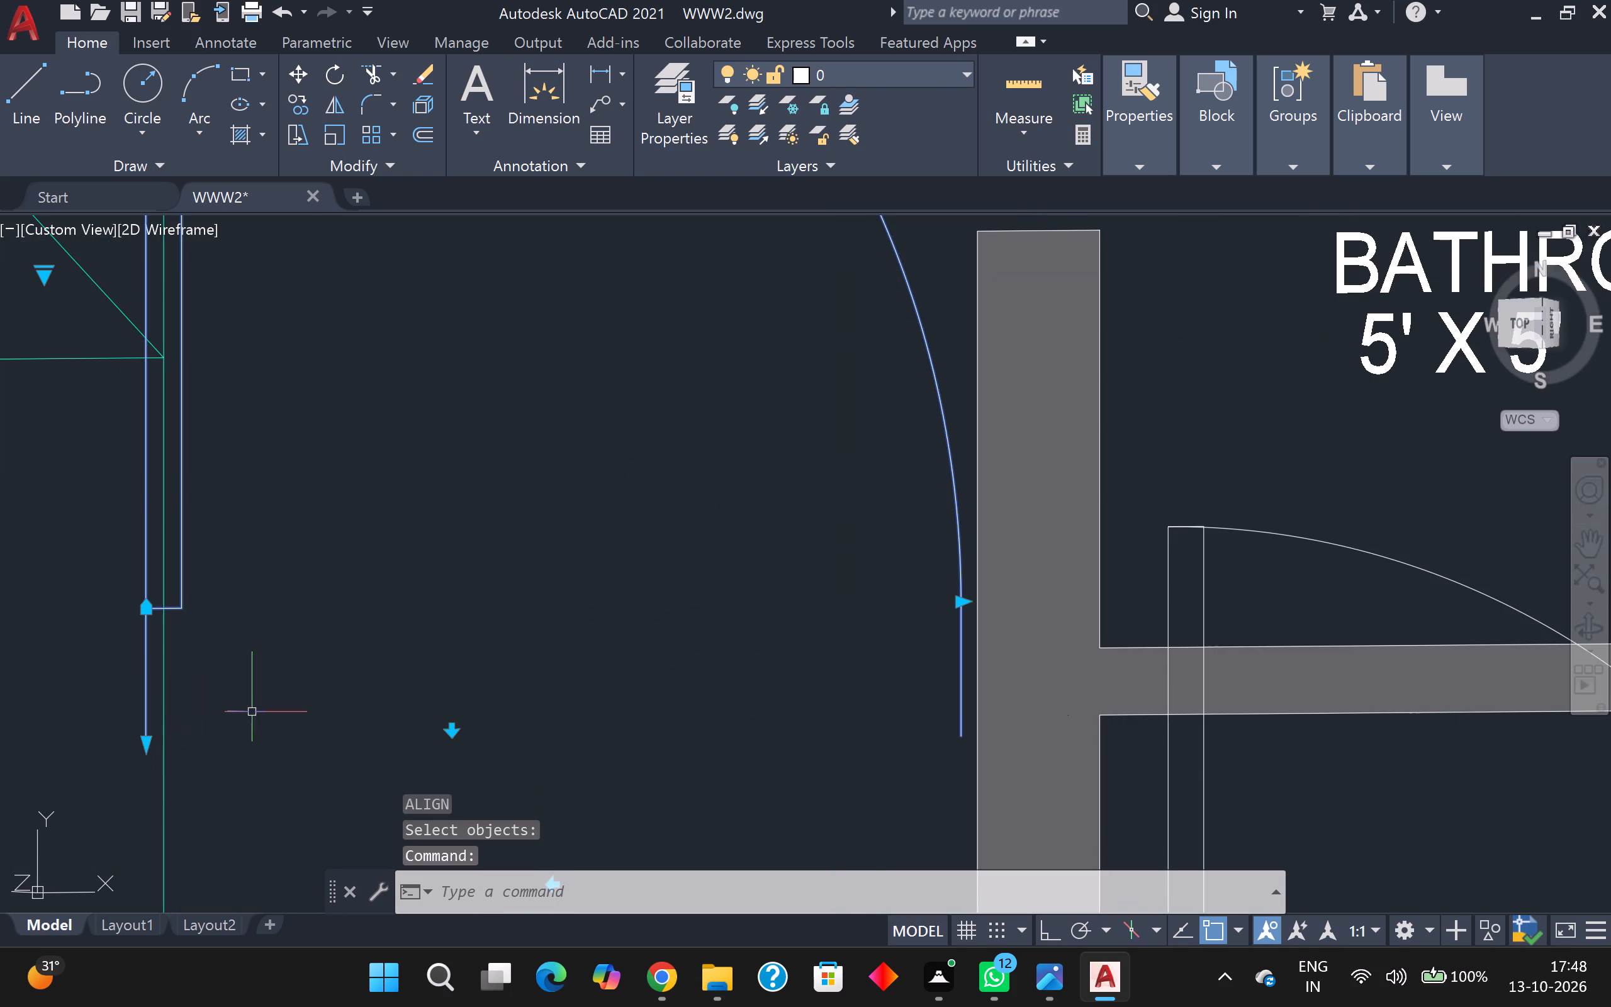
pyautogui.press('a')
pyautogui.press('l')
pyautogui.press('Return')
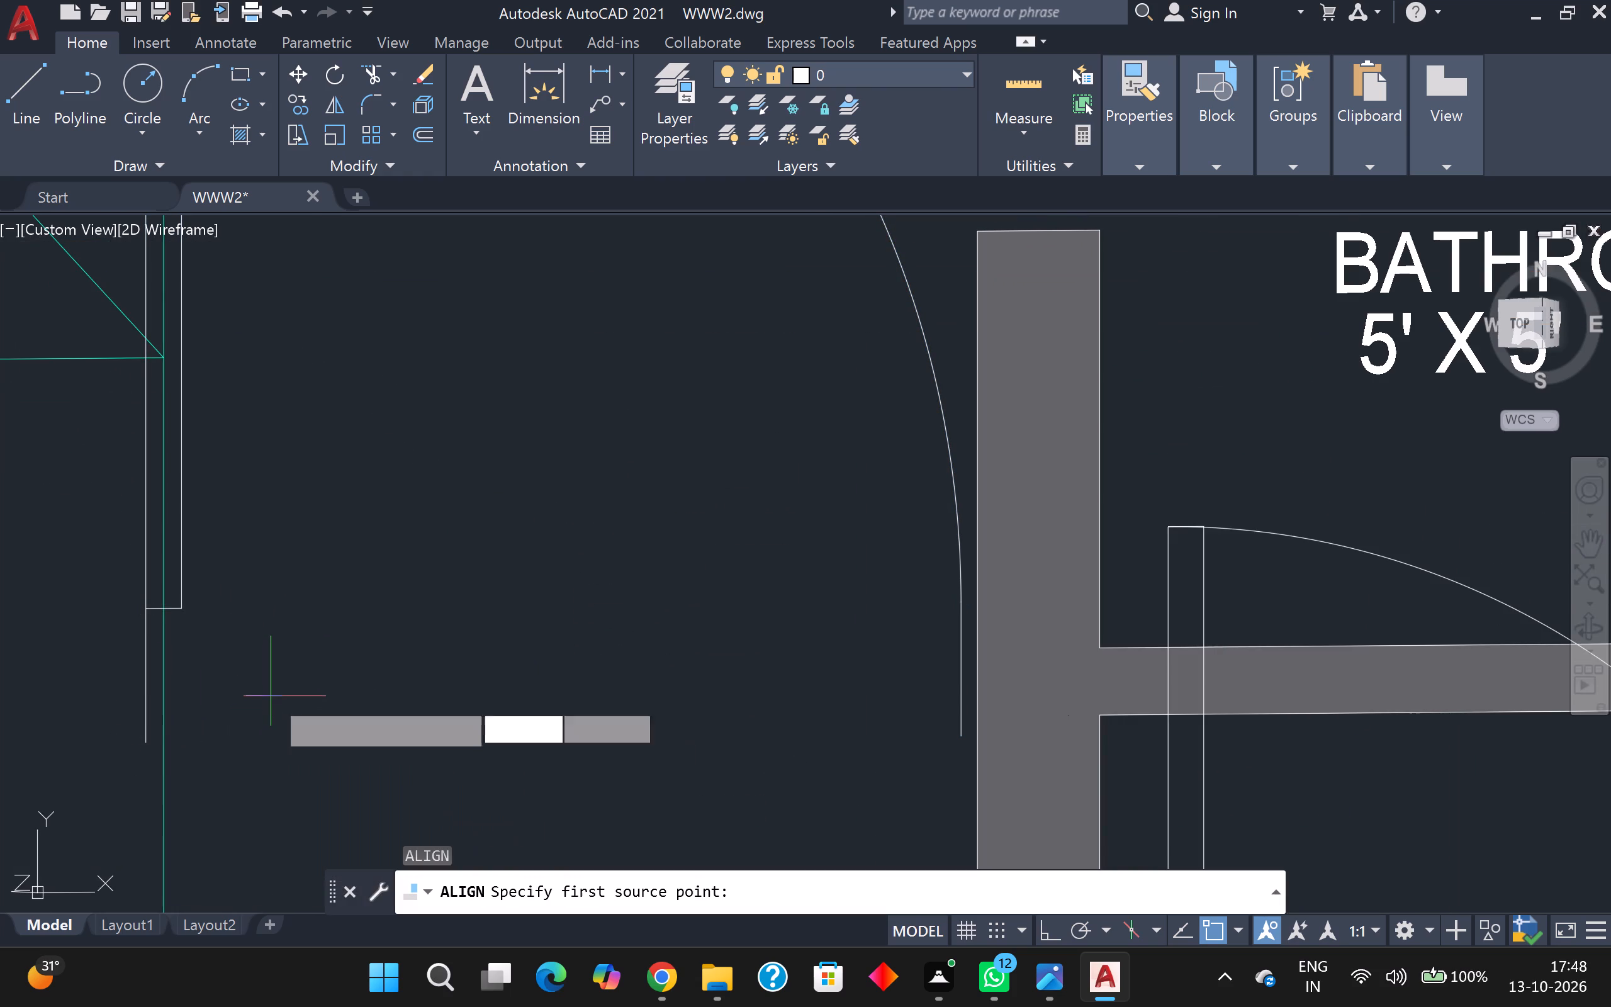
pyautogui.click(153, 738)
pyautogui.moveTo(325, 601); pyautogui.dragTo(235, 749, button='middle')
pyautogui.scroll(-2, 400, 624)
pyautogui.moveTo(405, 603); pyautogui.dragTo(356, 676, button='middle')
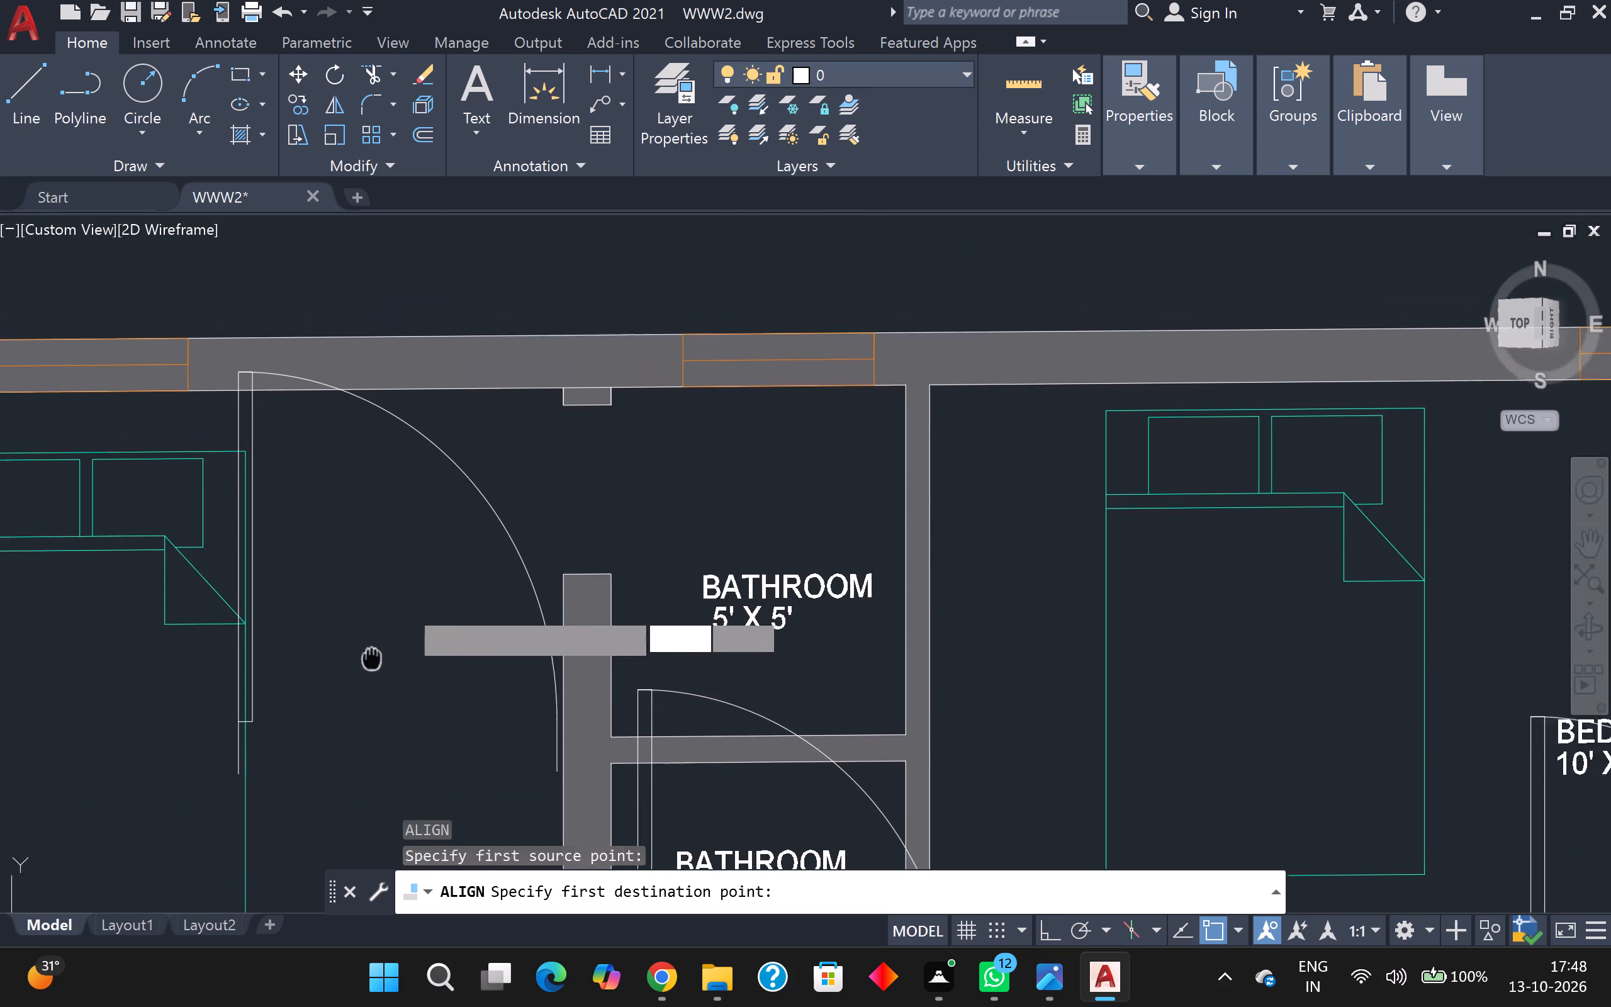
pyautogui.moveTo(356, 676); pyautogui.dragTo(312, 711, button='middle')
pyautogui.scroll(2, 444, 571)
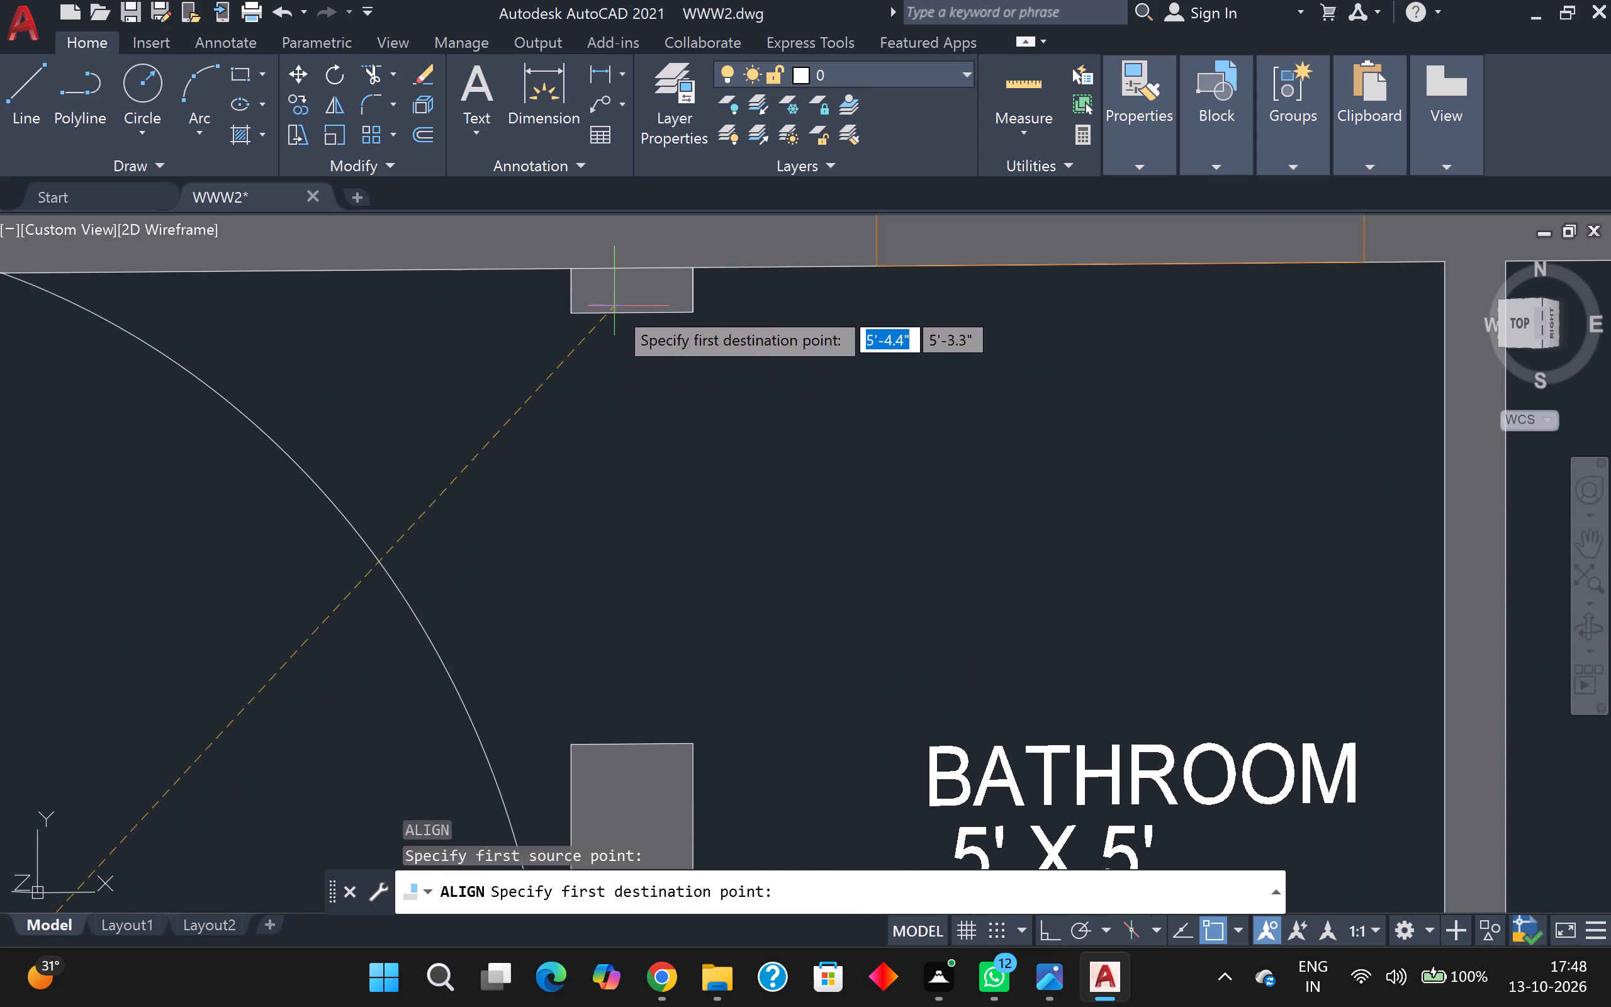
pyautogui.click(631, 307)
pyautogui.scroll(-3, 511, 673)
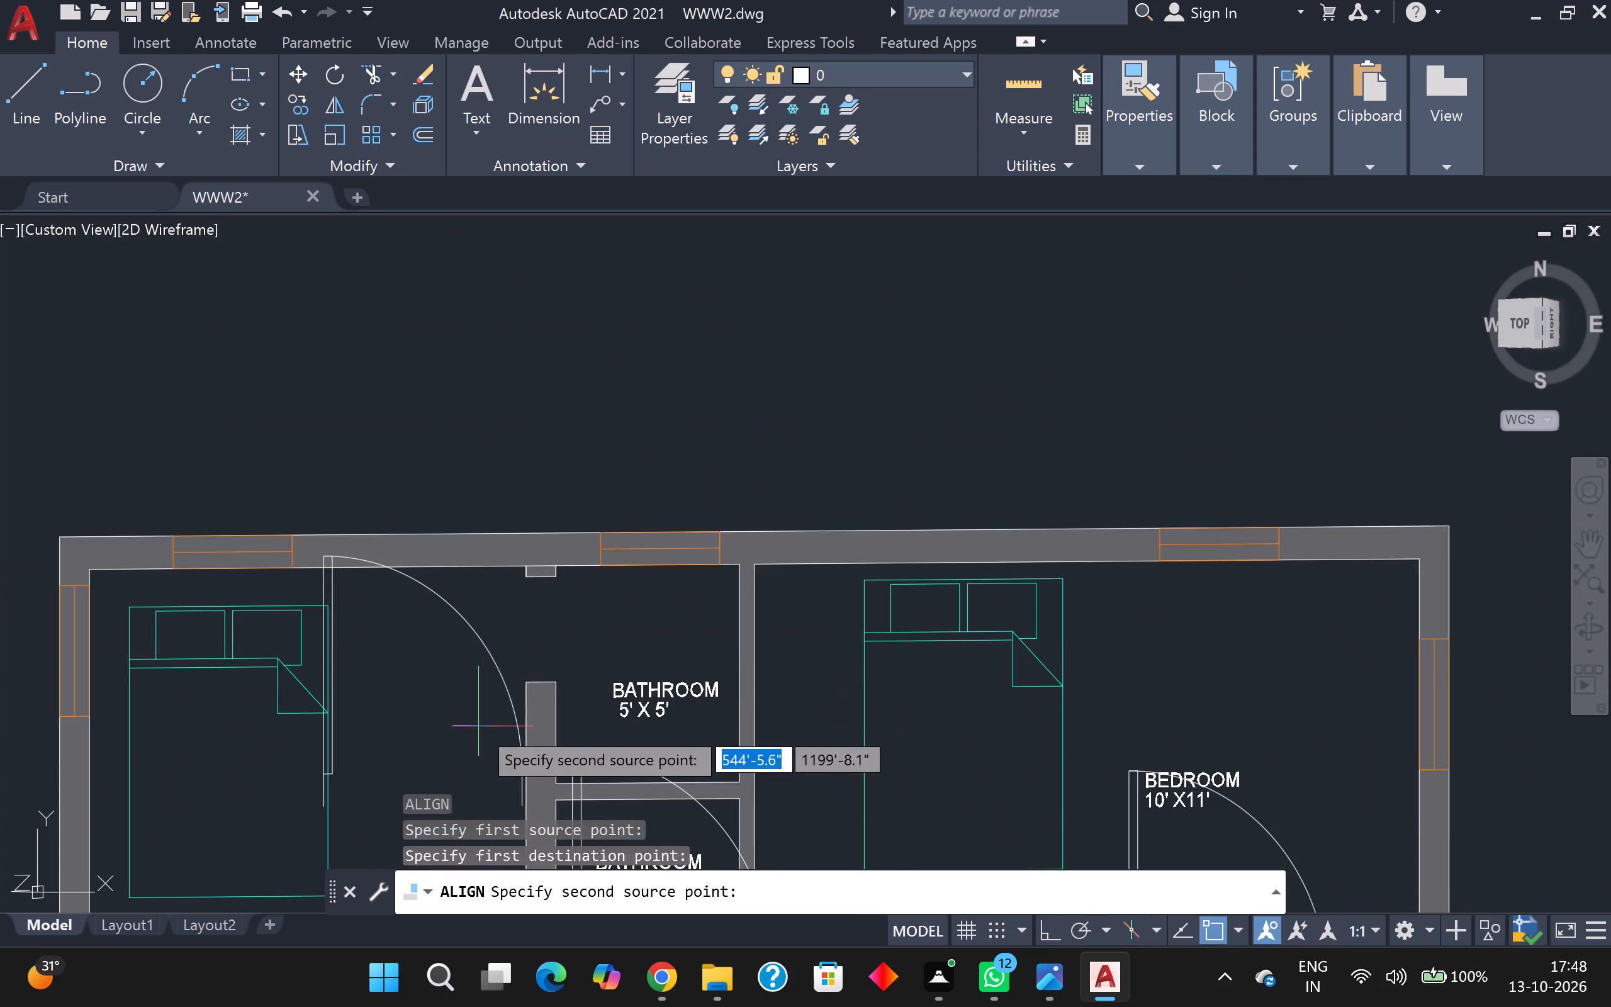
pyautogui.moveTo(480, 723); pyautogui.dragTo(517, 486, button='middle')
pyautogui.scroll(1, 517, 547)
pyautogui.scroll(2, 557, 682)
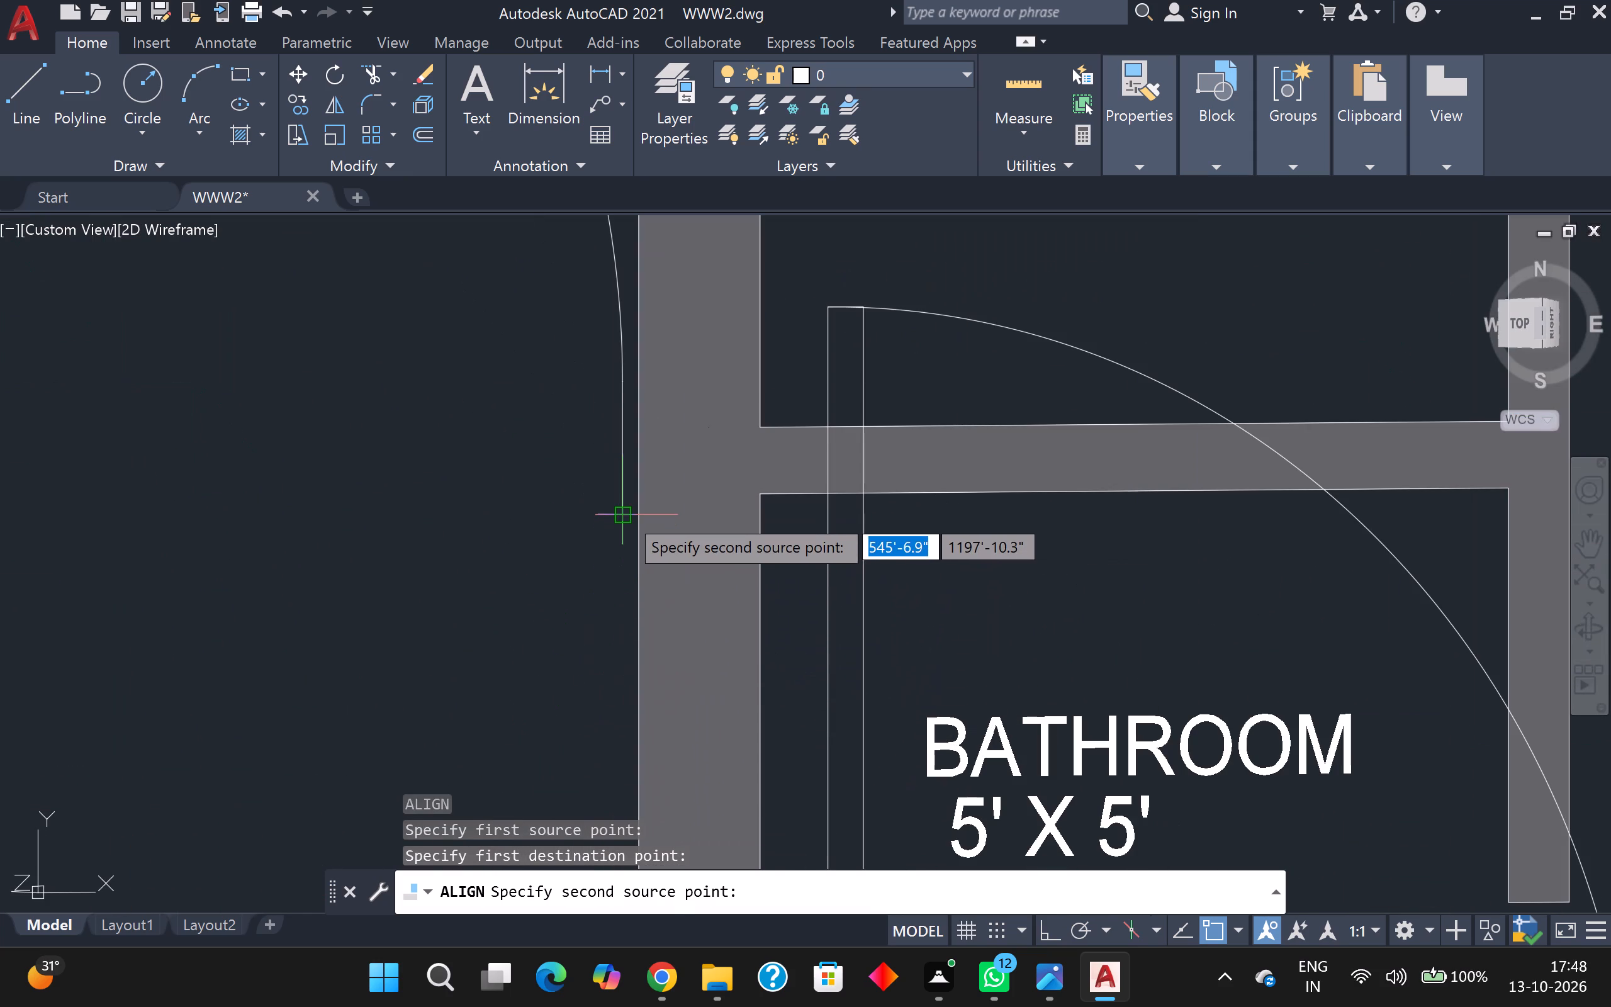
pyautogui.click(625, 514)
pyautogui.moveTo(619, 366); pyautogui.dragTo(356, 677, button='middle')
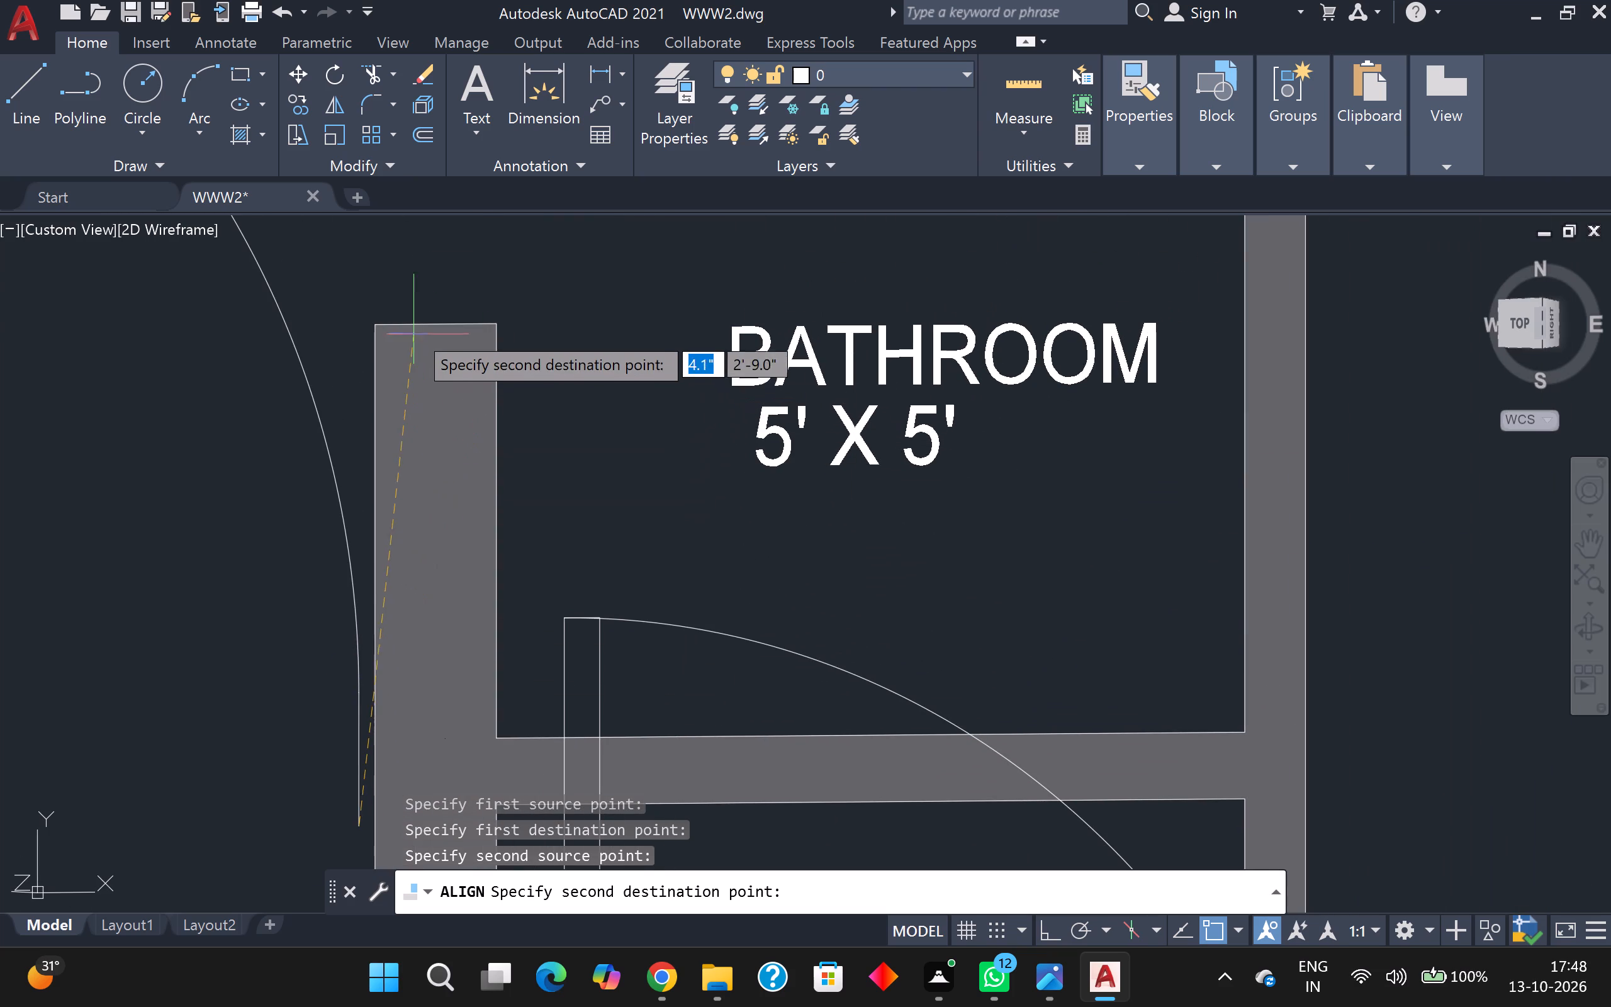
pyautogui.click(437, 320)
pyautogui.scroll(-2, 573, 314)
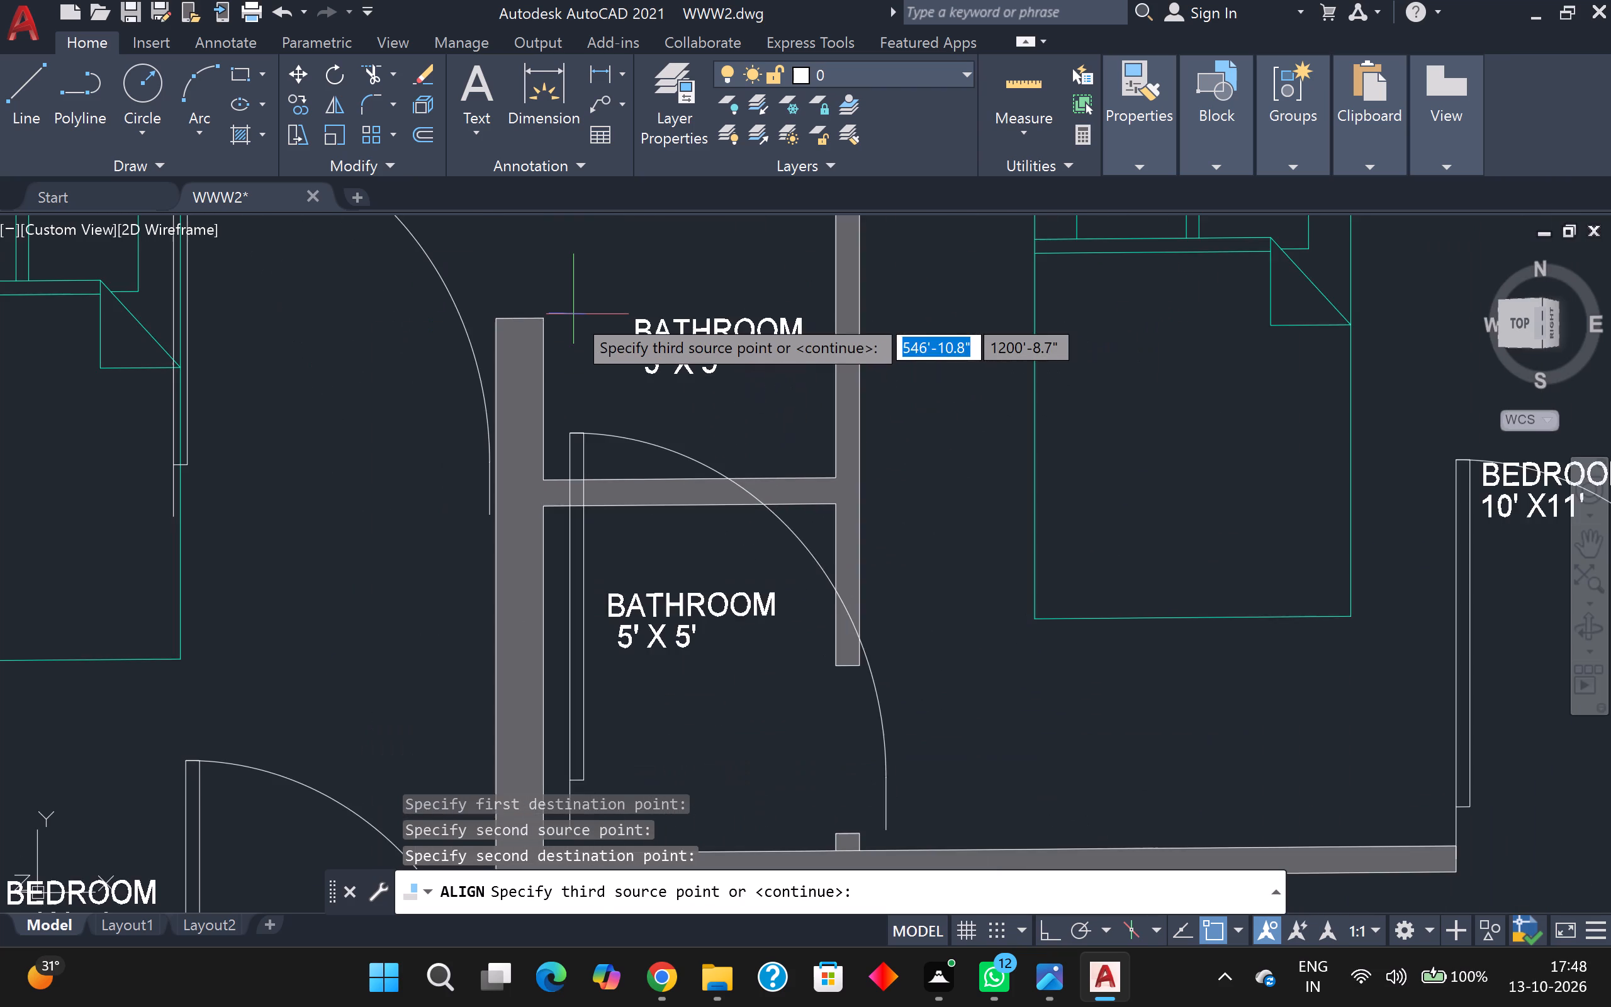
pyautogui.moveTo(573, 314); pyautogui.dragTo(549, 425, button='middle')
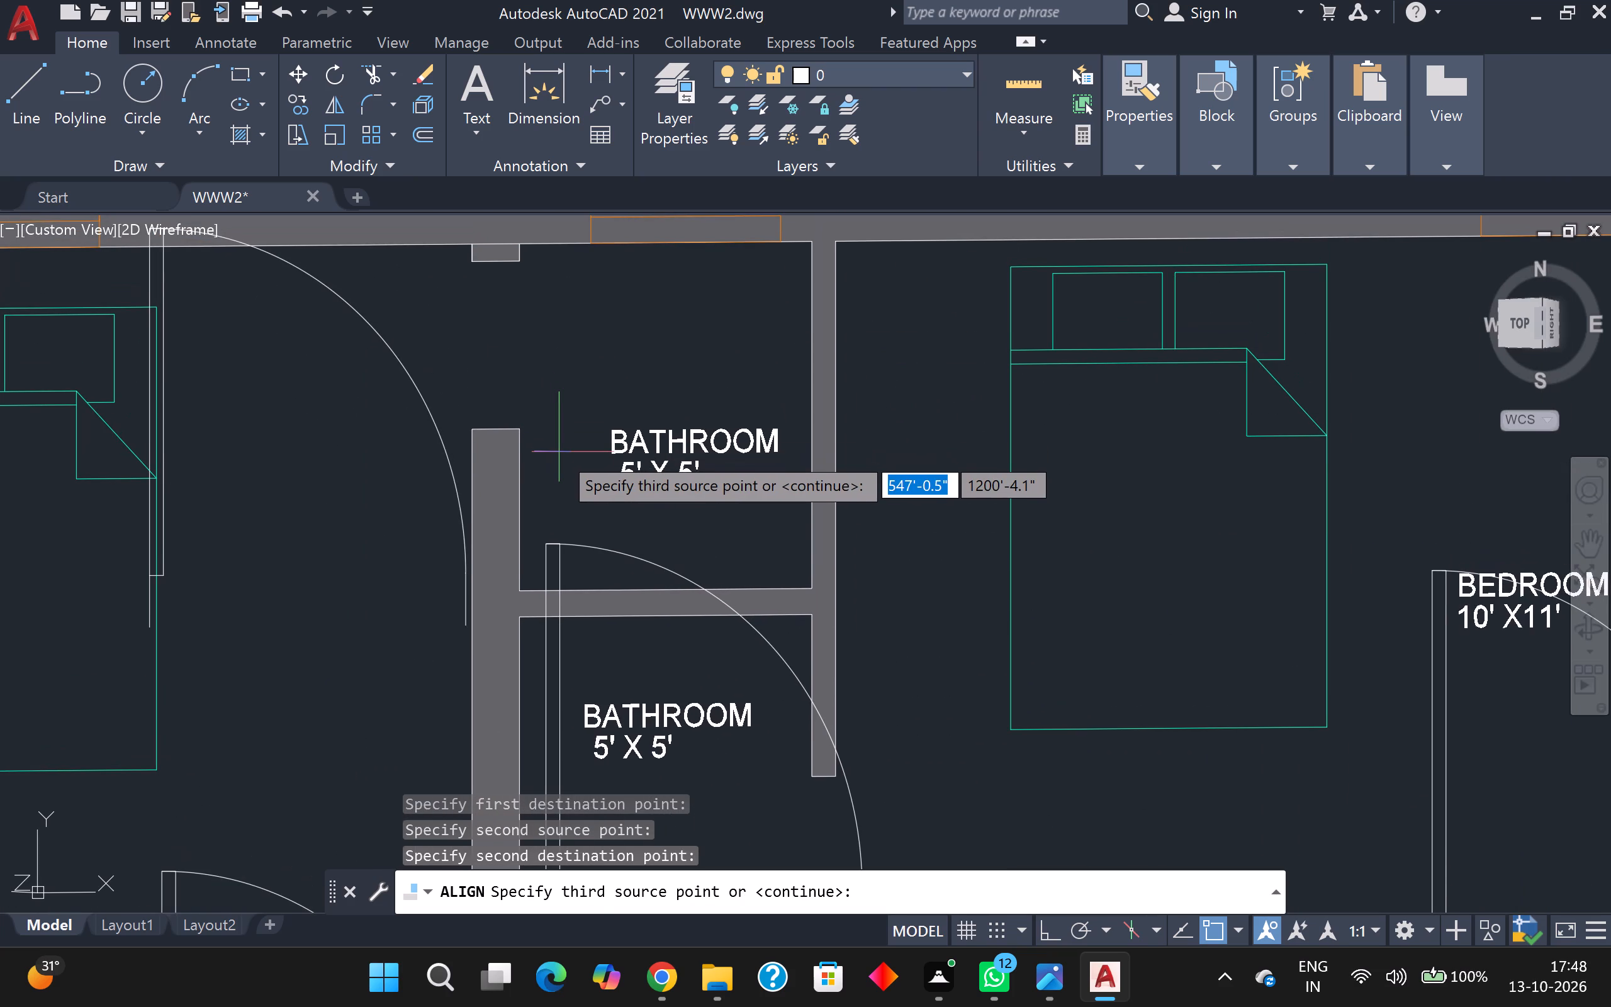
pyautogui.press('Return')
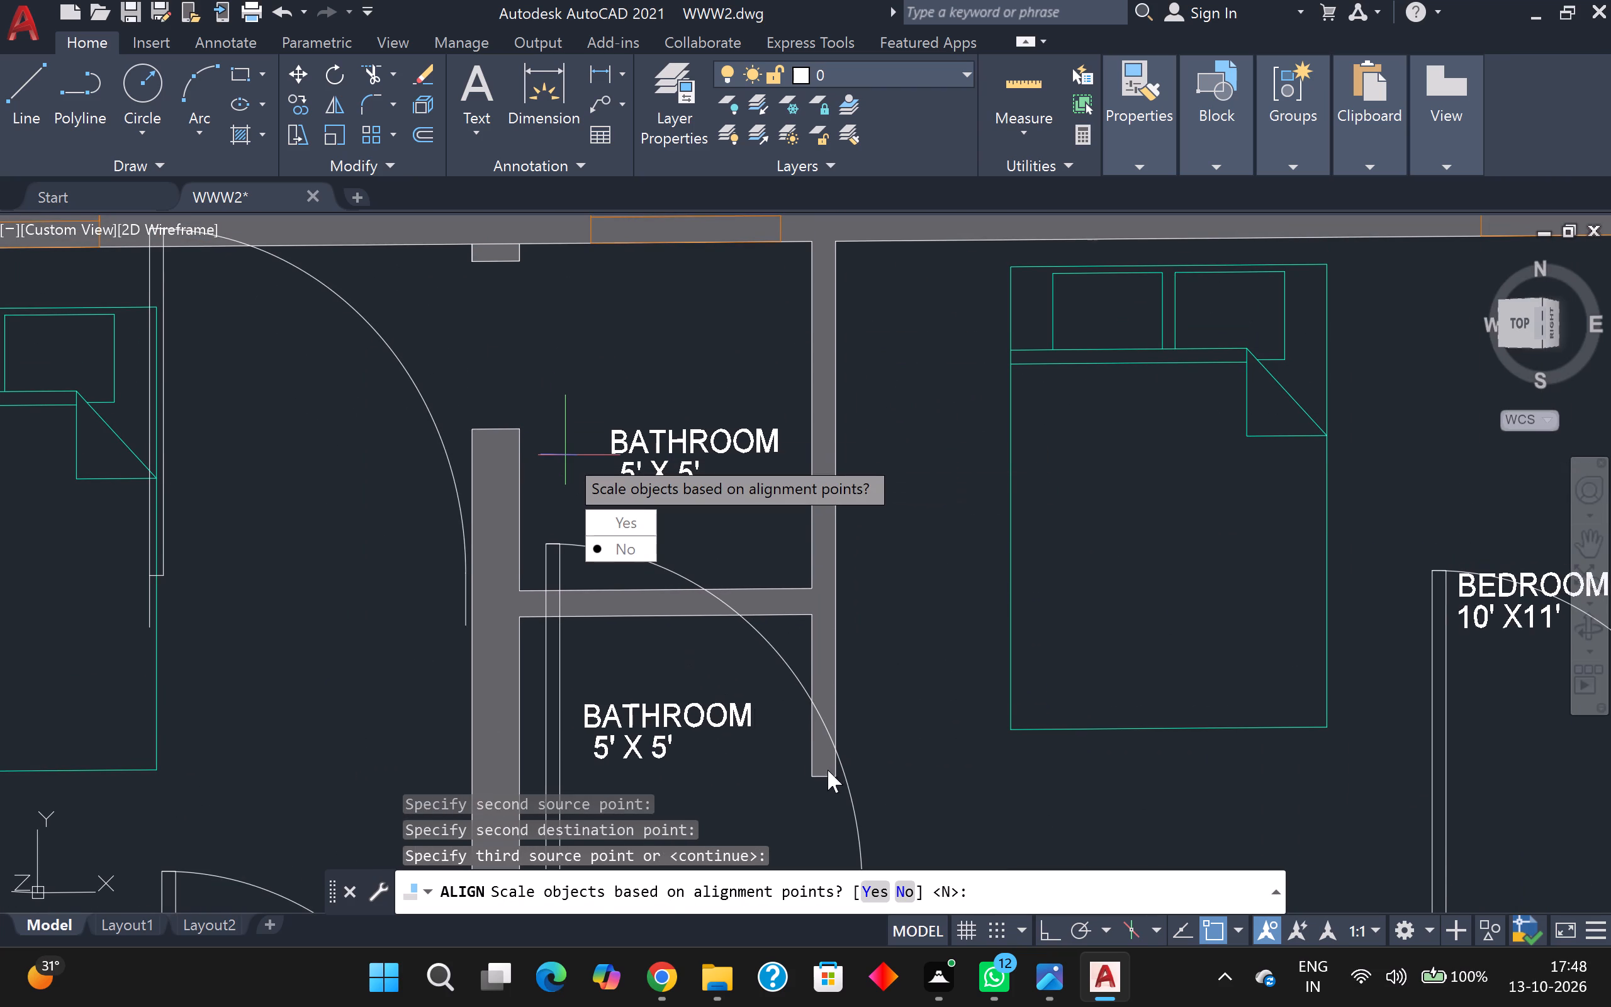
pyautogui.moveTo(651, 515); pyautogui.dragTo(565, 455)
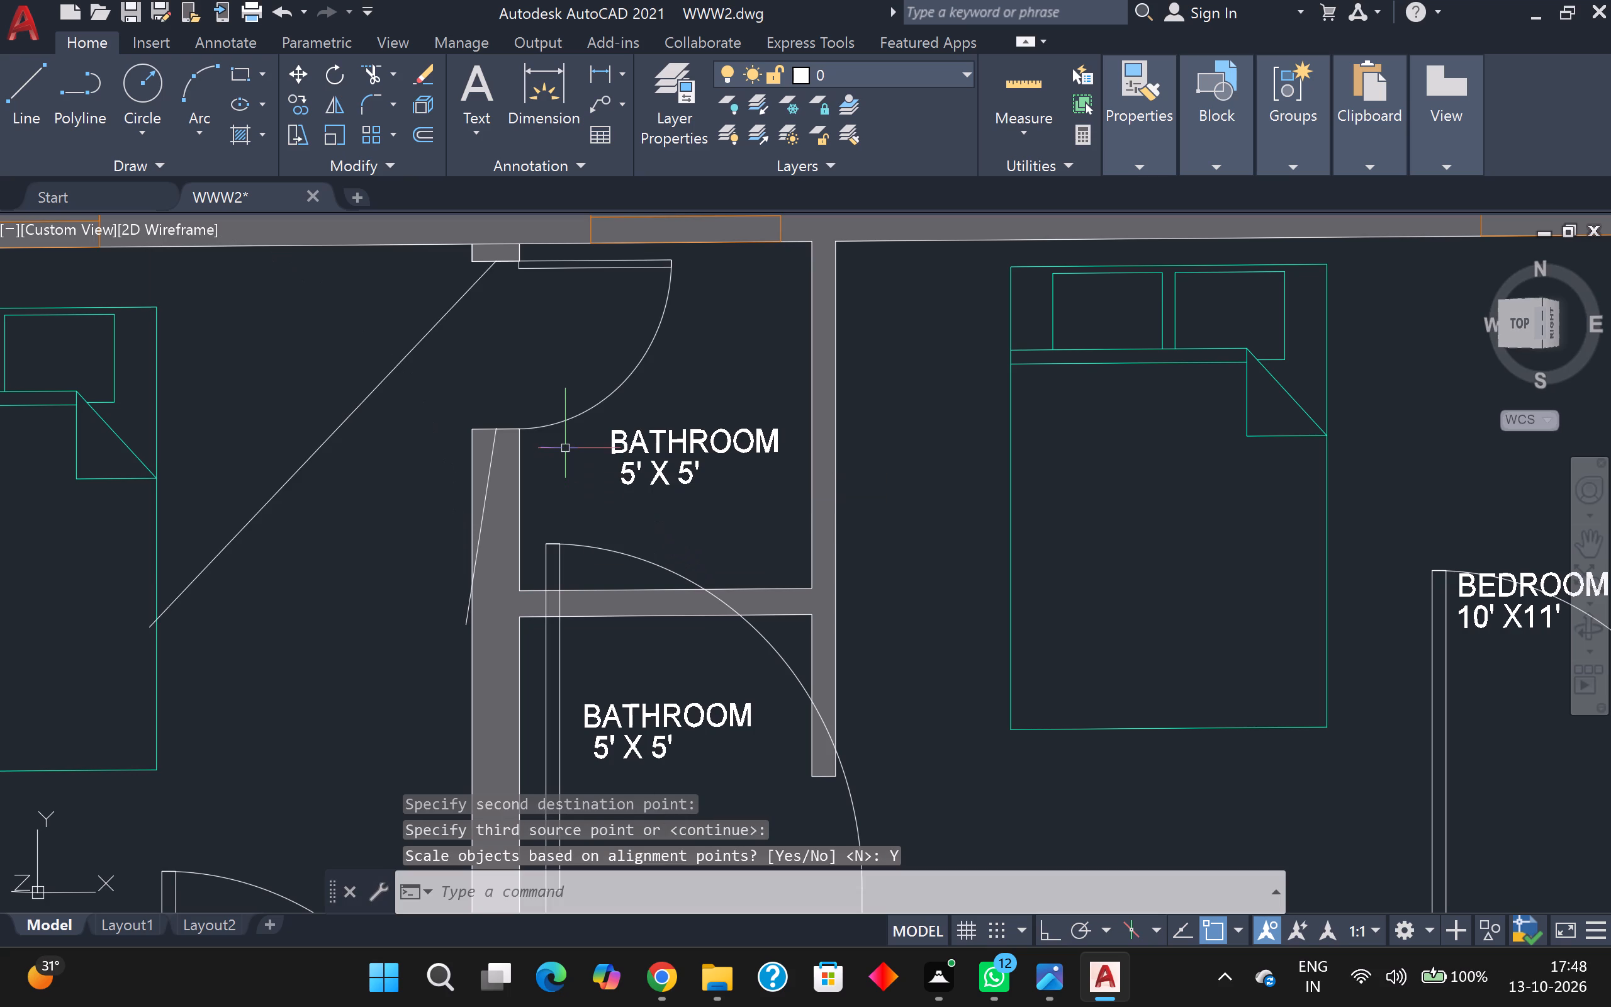
pyautogui.click(325, 400)
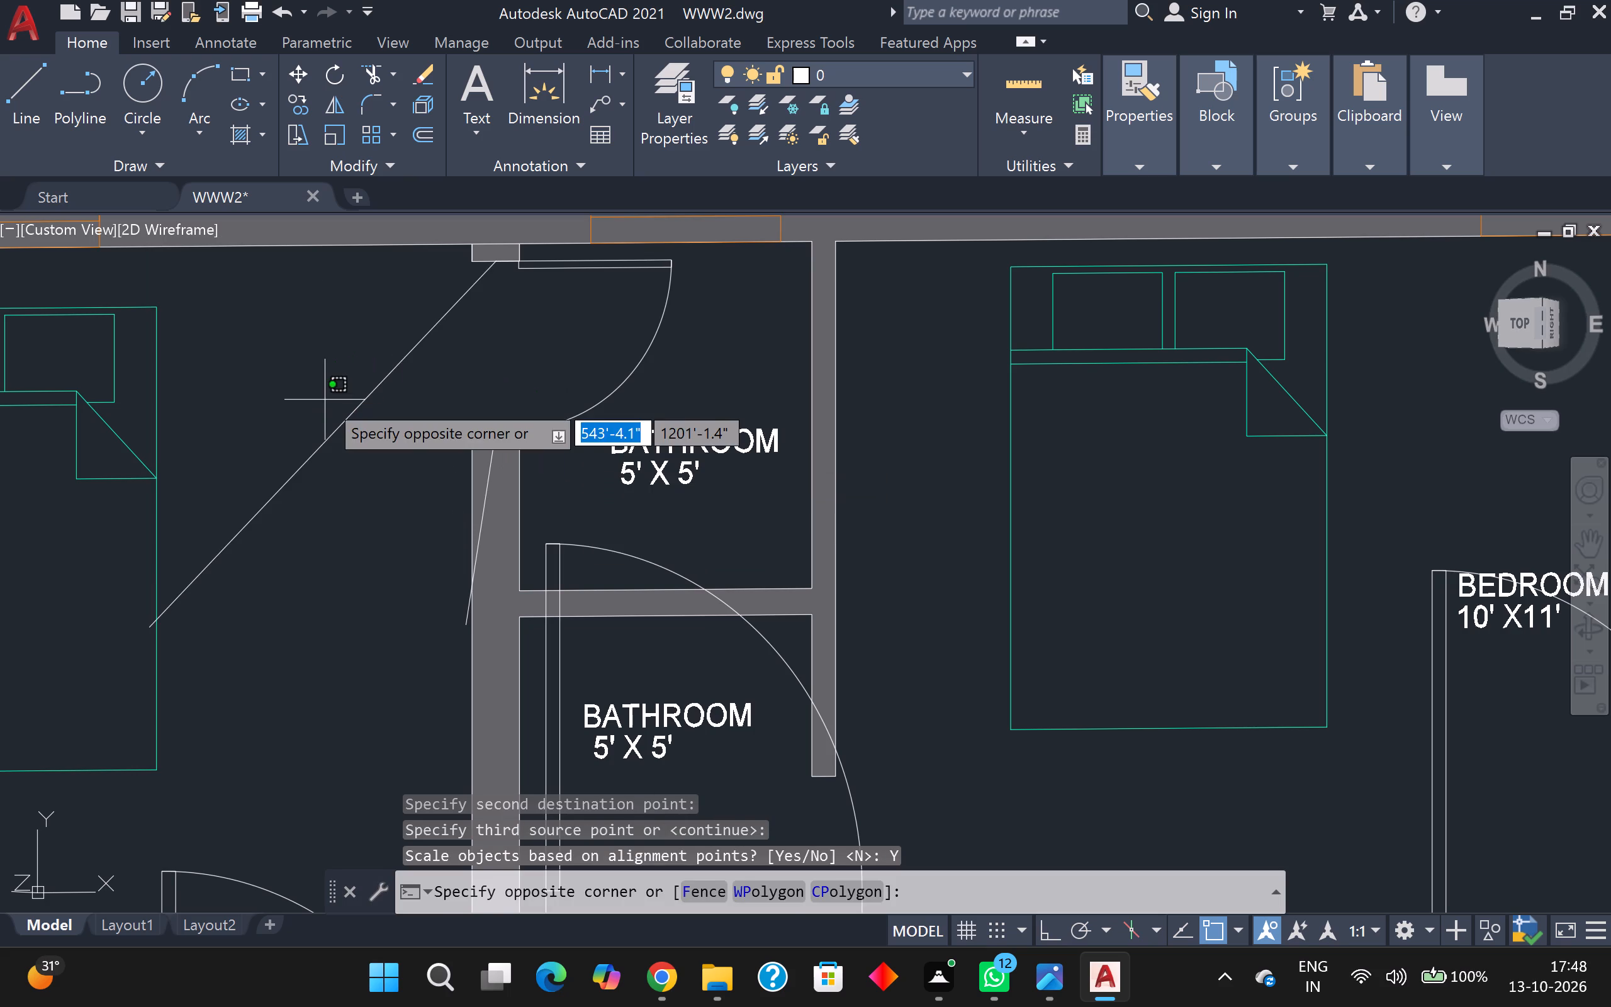
pyautogui.click(325, 400)
pyautogui.press('Escape')
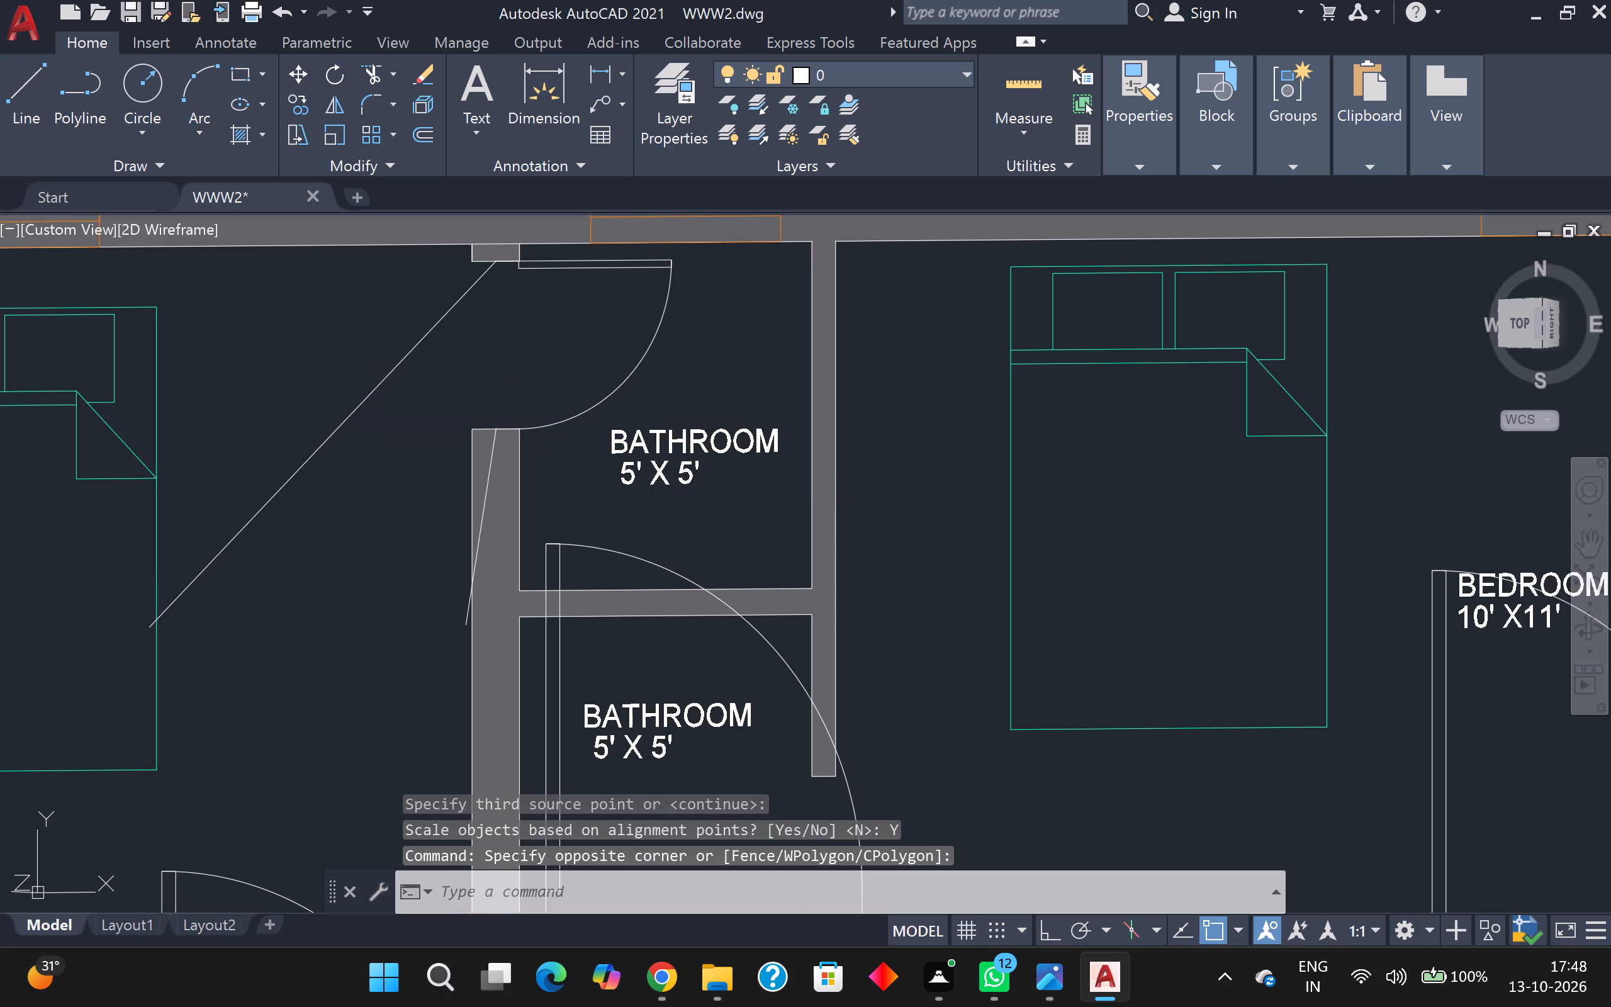
# Align the south bathroom's door copy with its east opening, matching its lower ends to the wall-end midpoints, south end first, and scale it to fit.
pyautogui.click(764, 633)
pyautogui.scroll(-2, 745, 595)
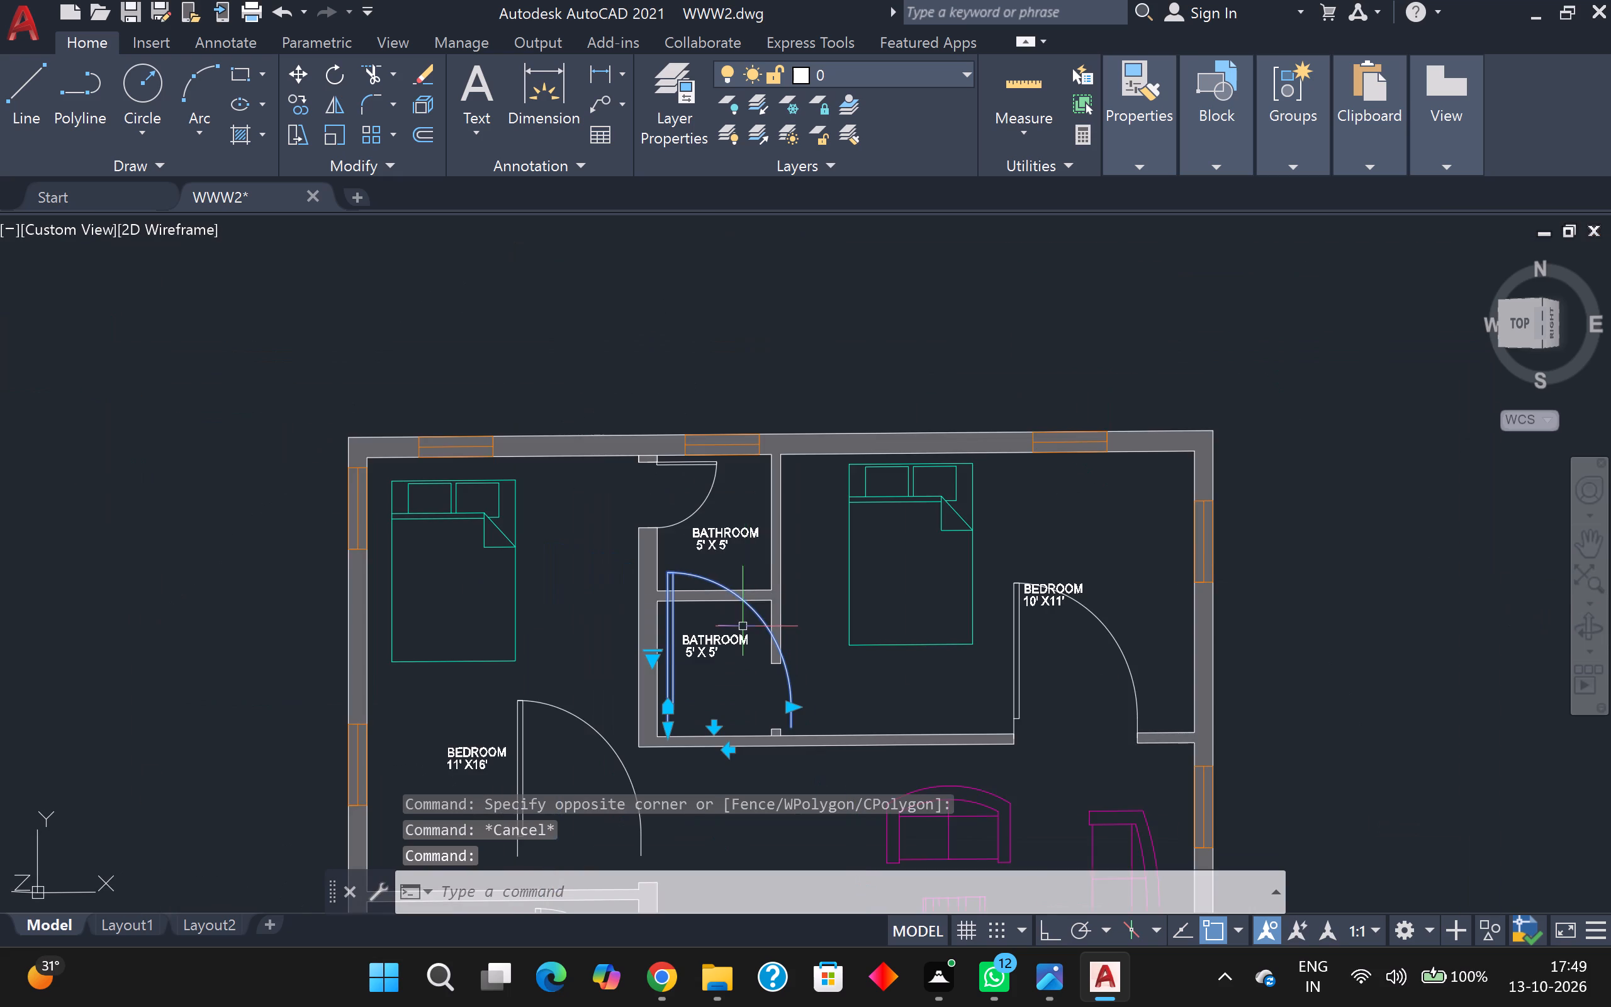
pyautogui.scroll(1, 748, 644)
pyautogui.press('a')
pyautogui.press('l')
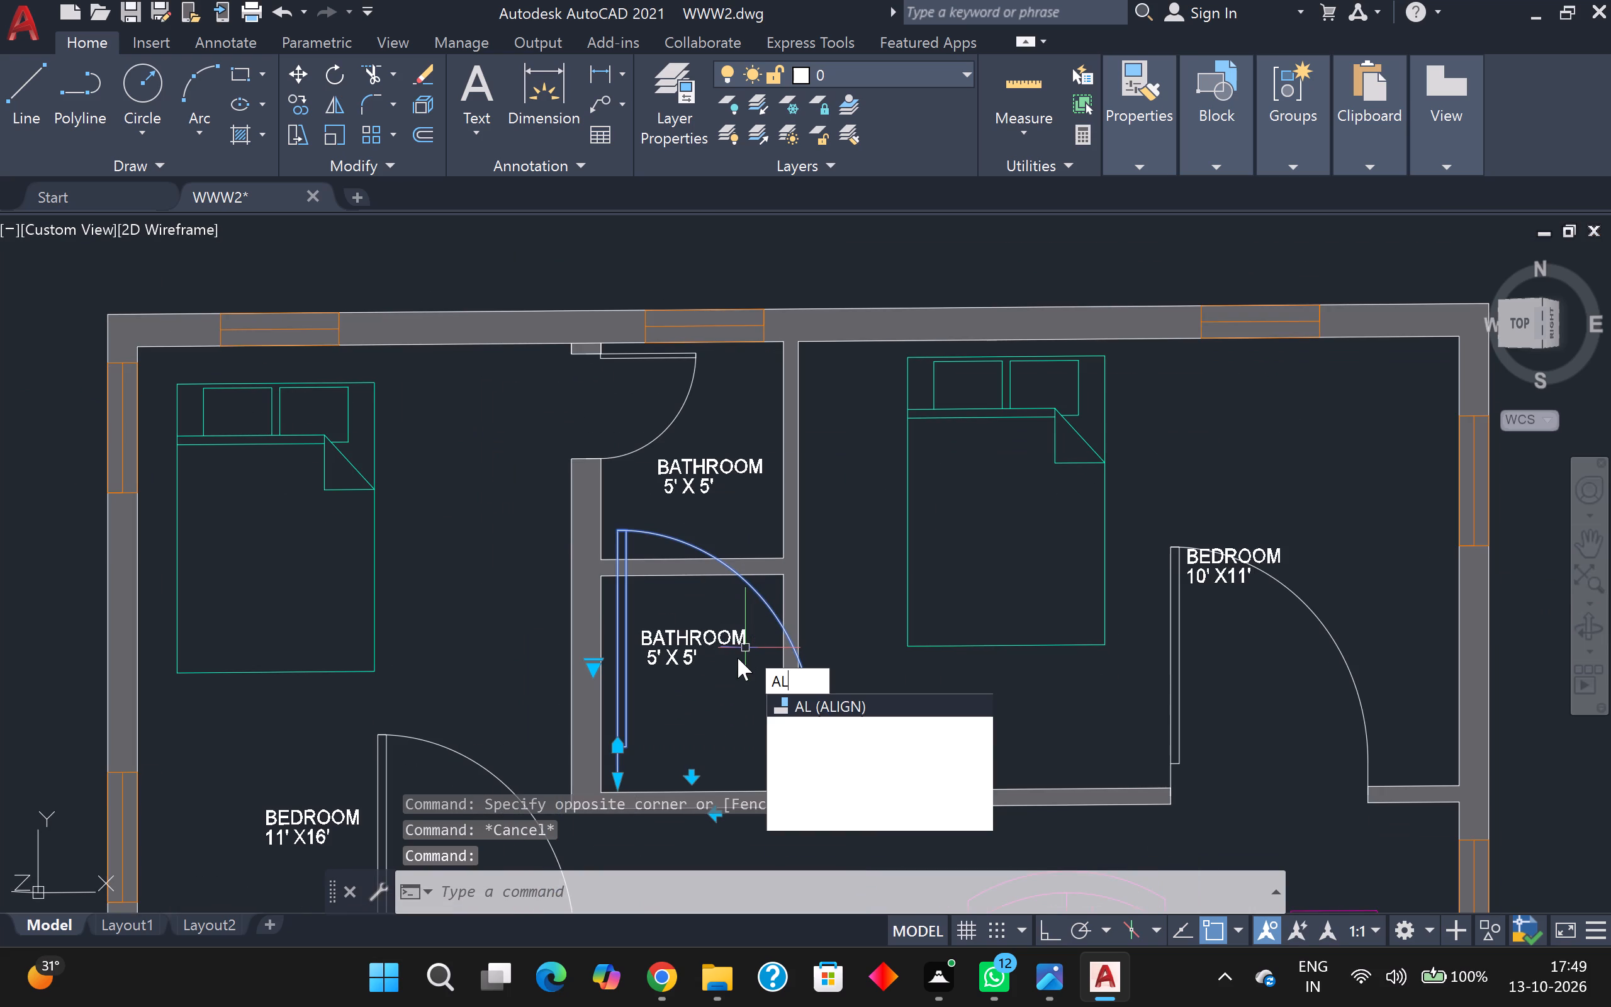
pyautogui.press('Return')
pyautogui.scroll(2, 741, 756)
pyautogui.moveTo(642, 757); pyautogui.dragTo(677, 630, button='middle')
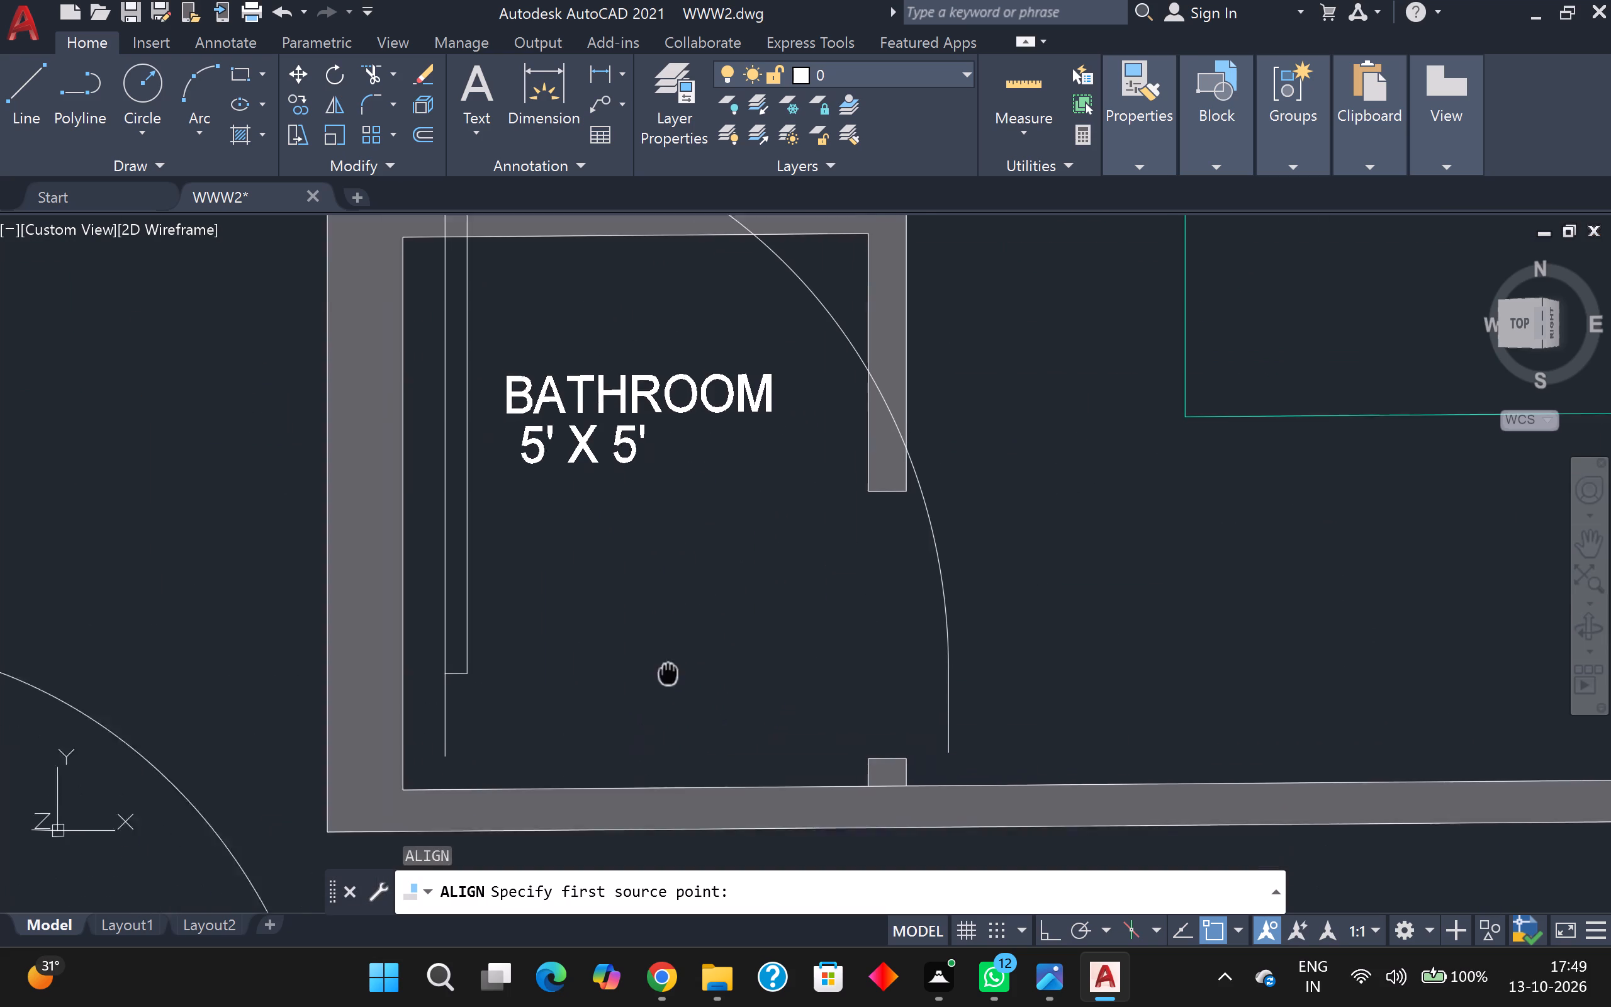
pyautogui.moveTo(677, 630); pyautogui.dragTo(689, 435, button='middle')
pyautogui.click(471, 493)
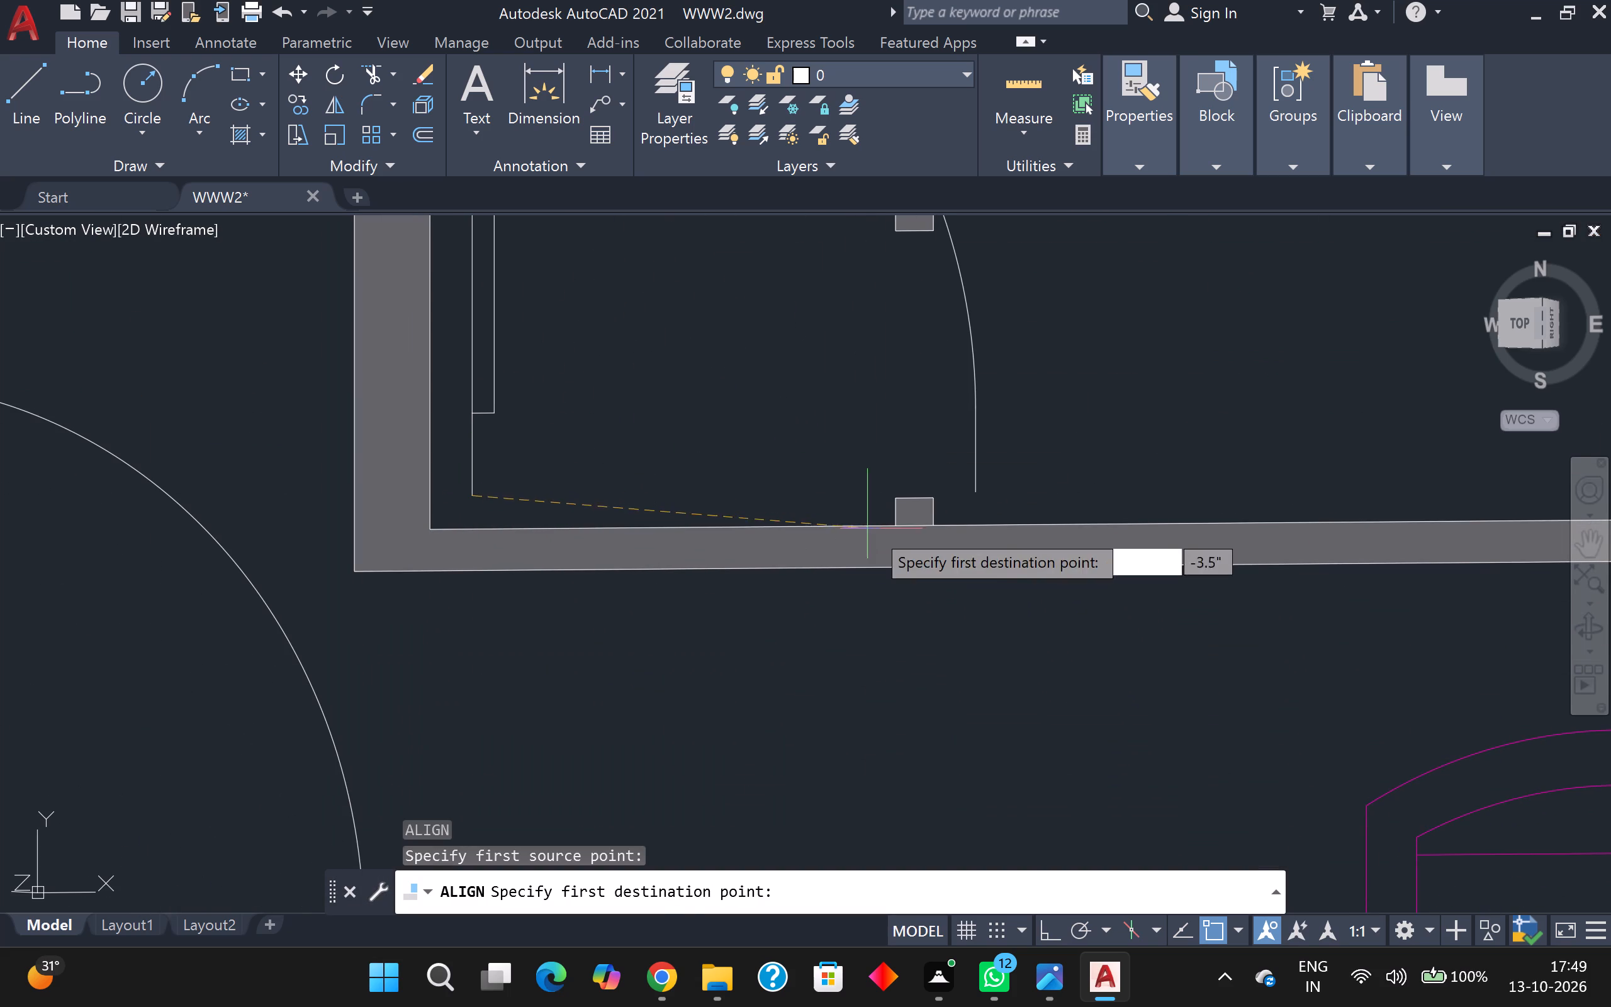
pyautogui.click(914, 495)
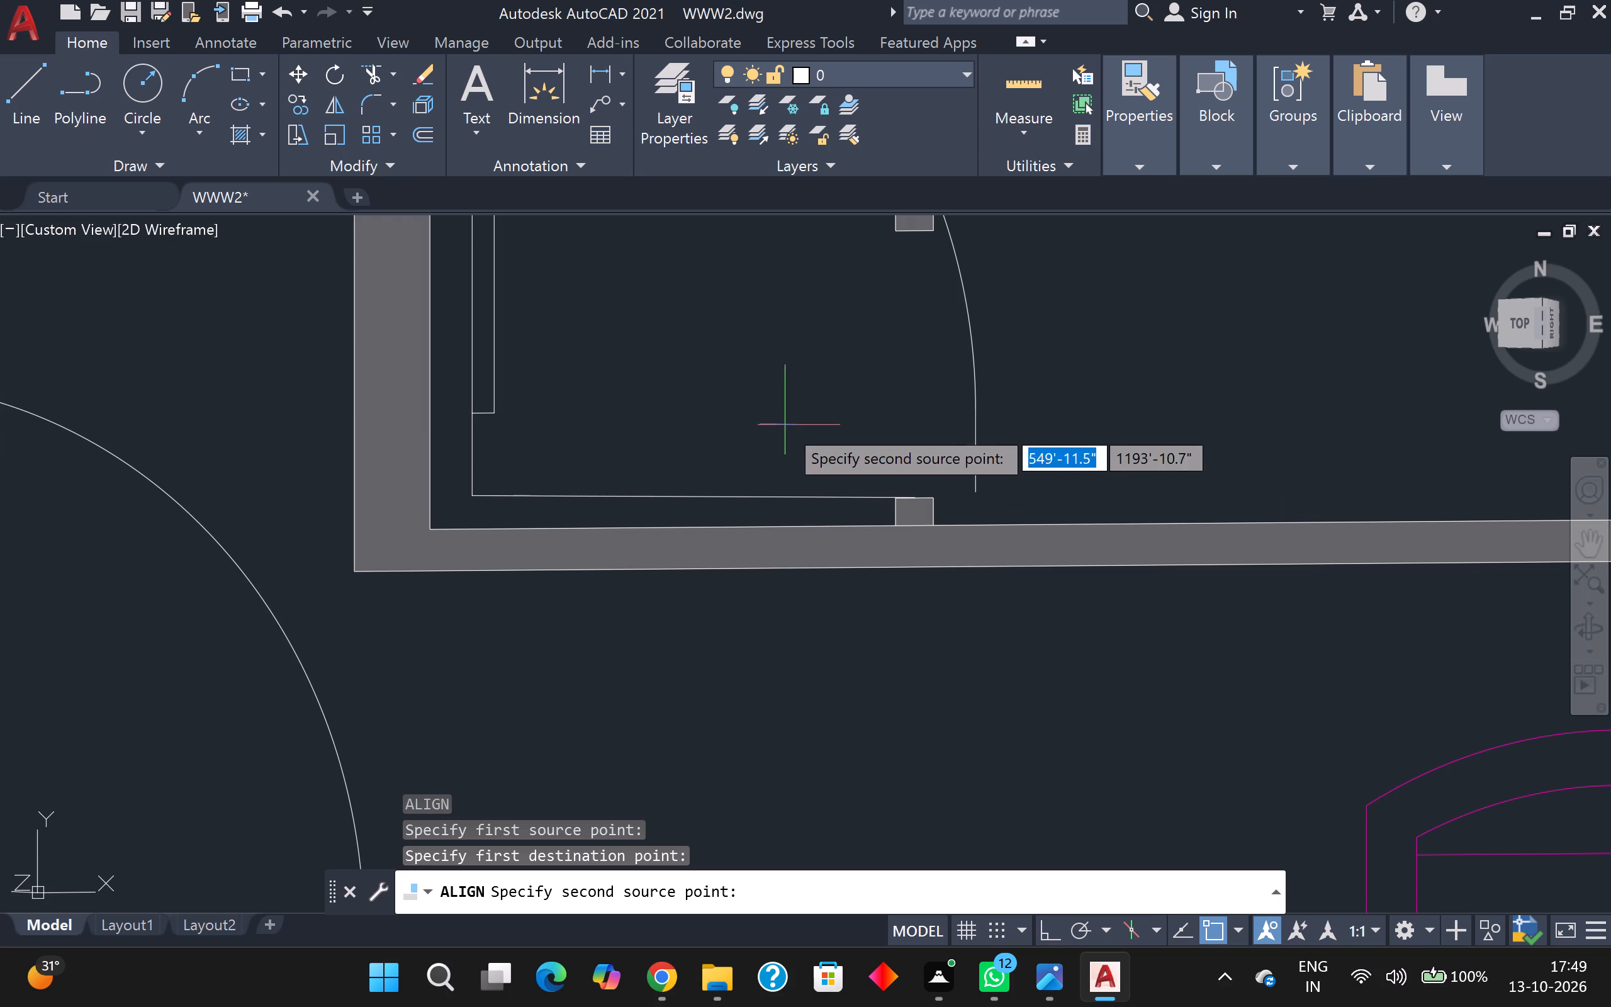
pyautogui.moveTo(774, 364); pyautogui.dragTo(793, 465, button='middle')
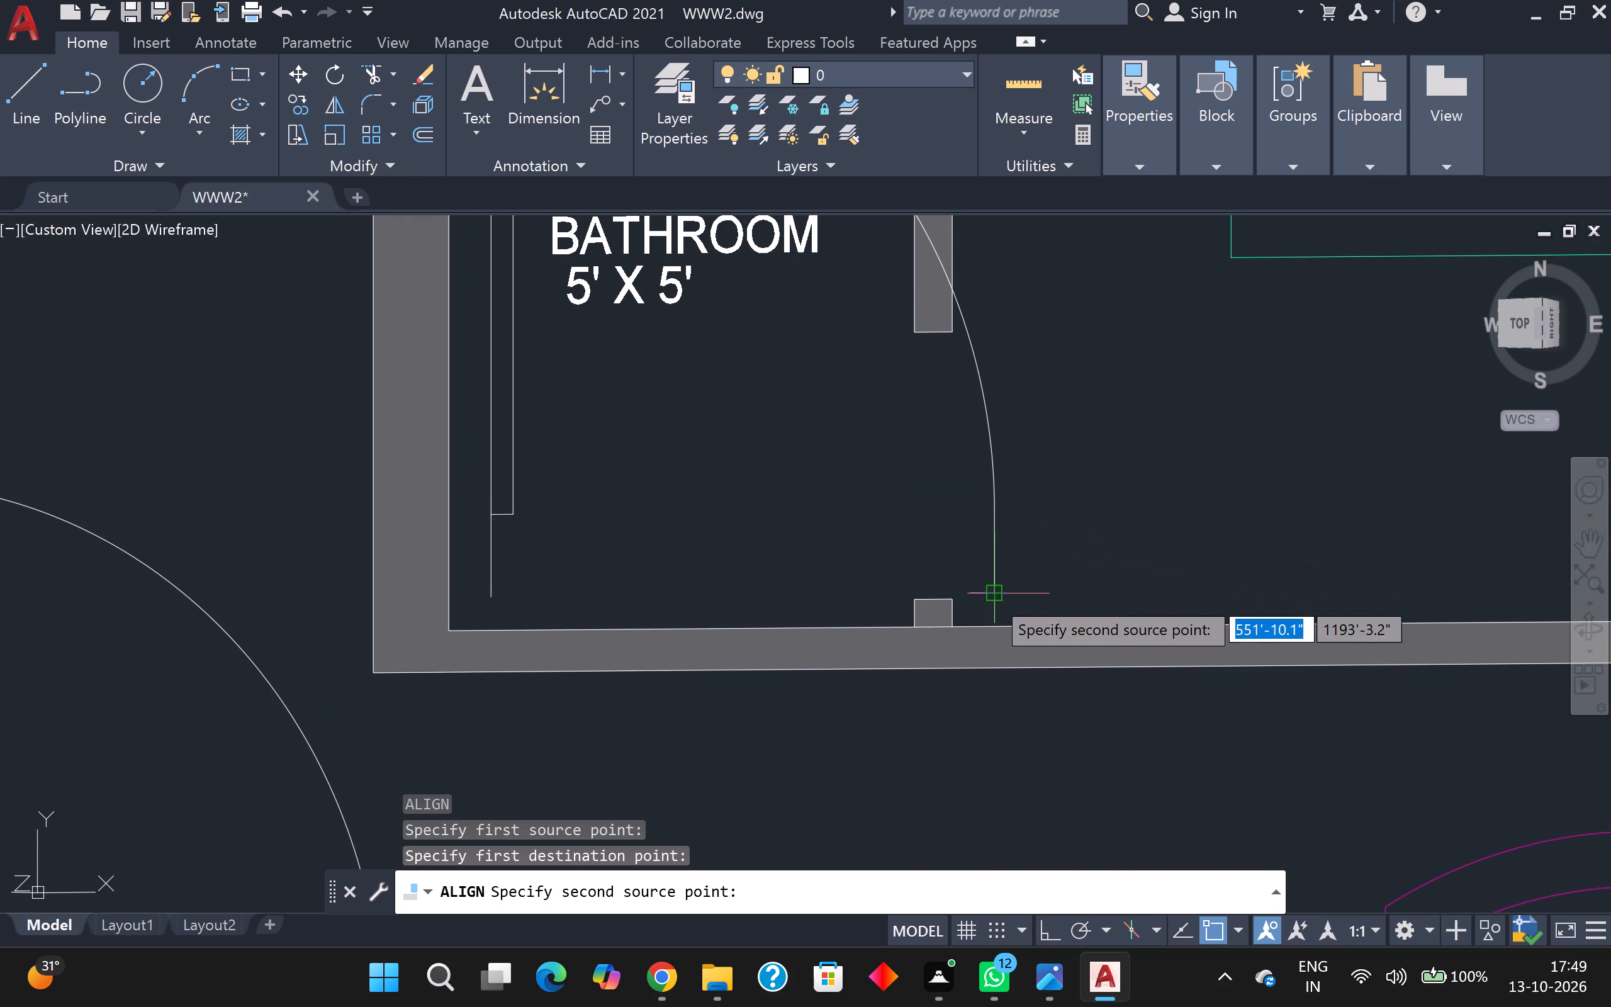
pyautogui.click(992, 596)
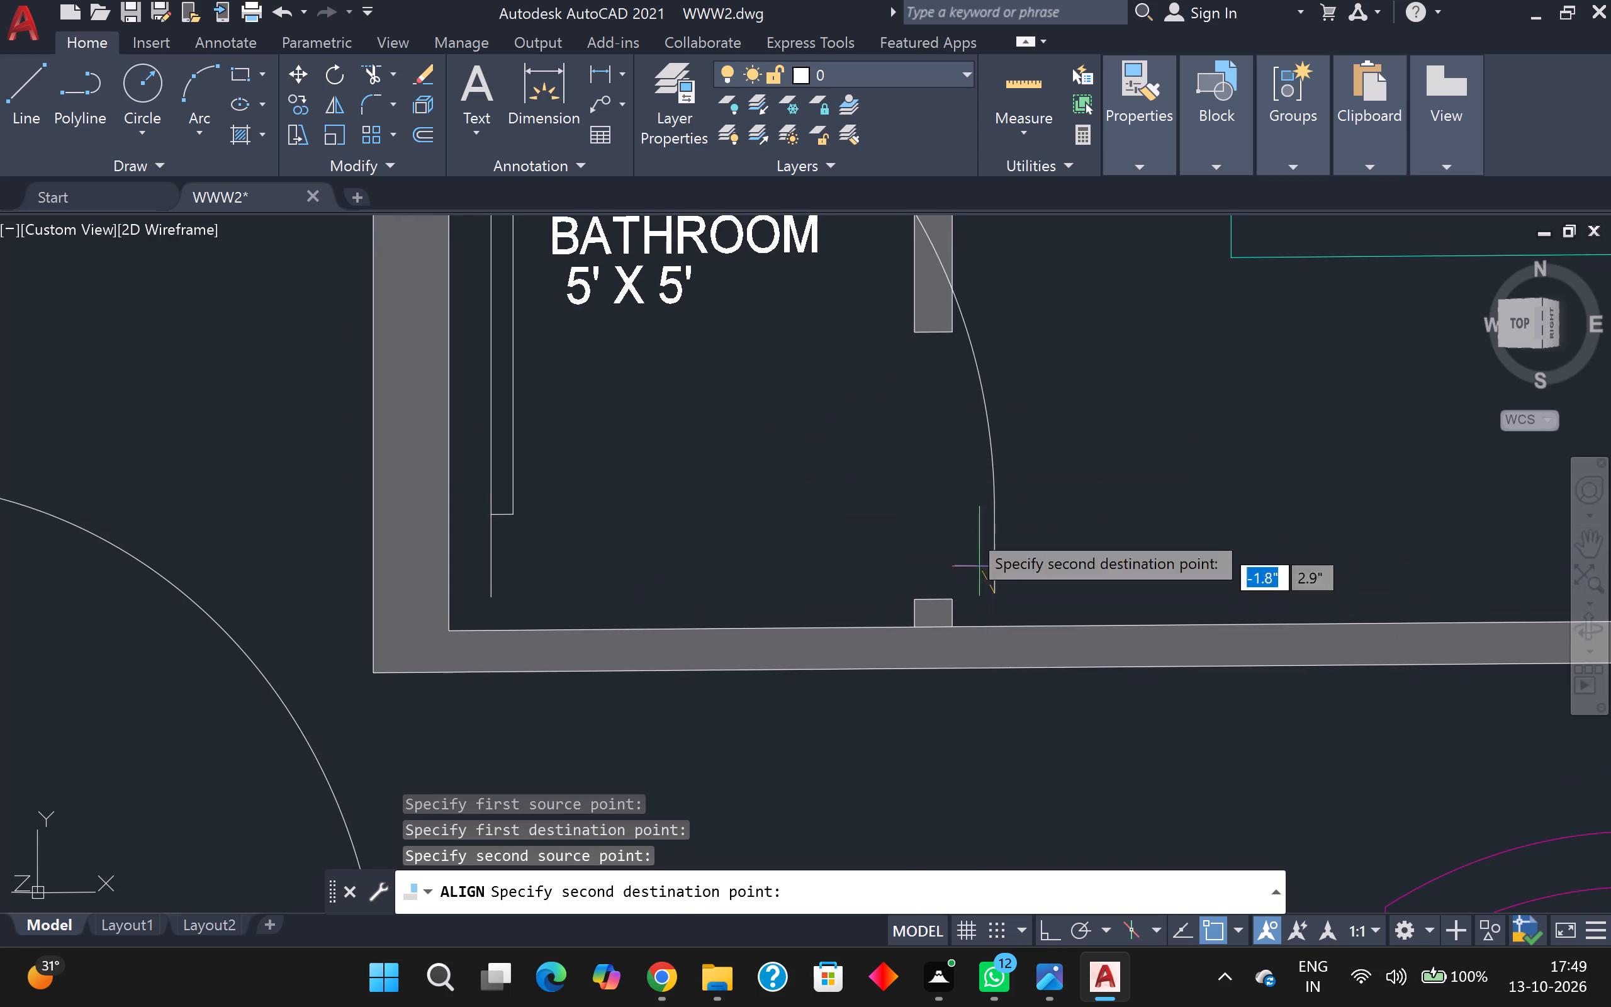
pyautogui.click(927, 329)
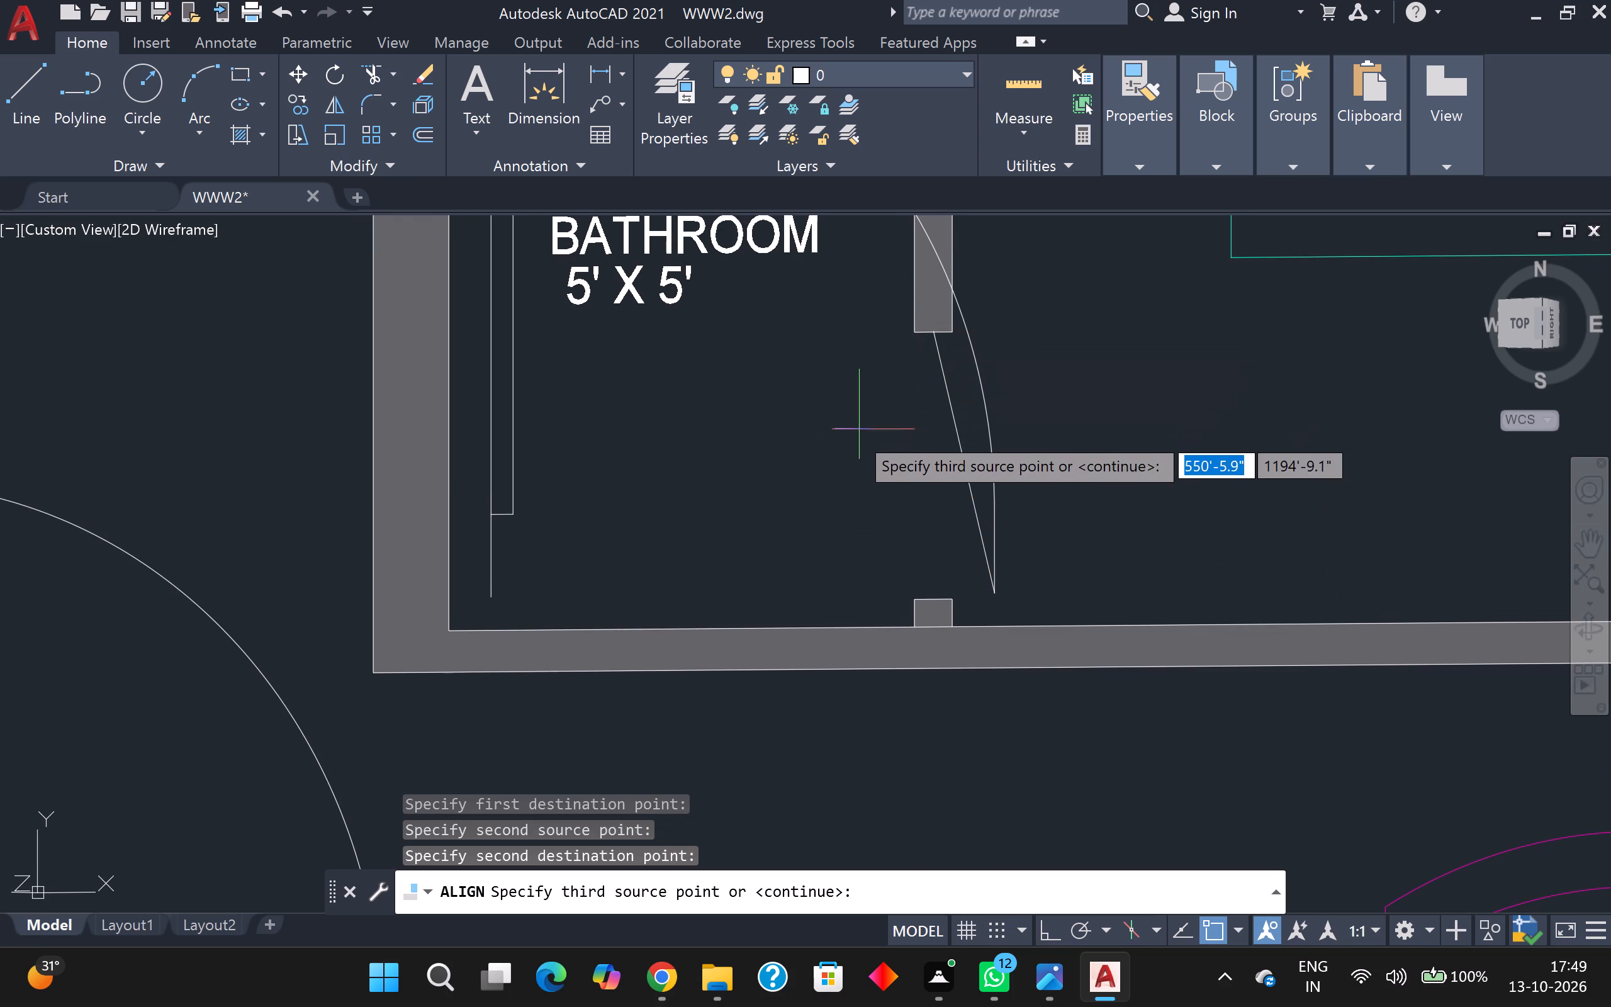
pyautogui.press('Return')
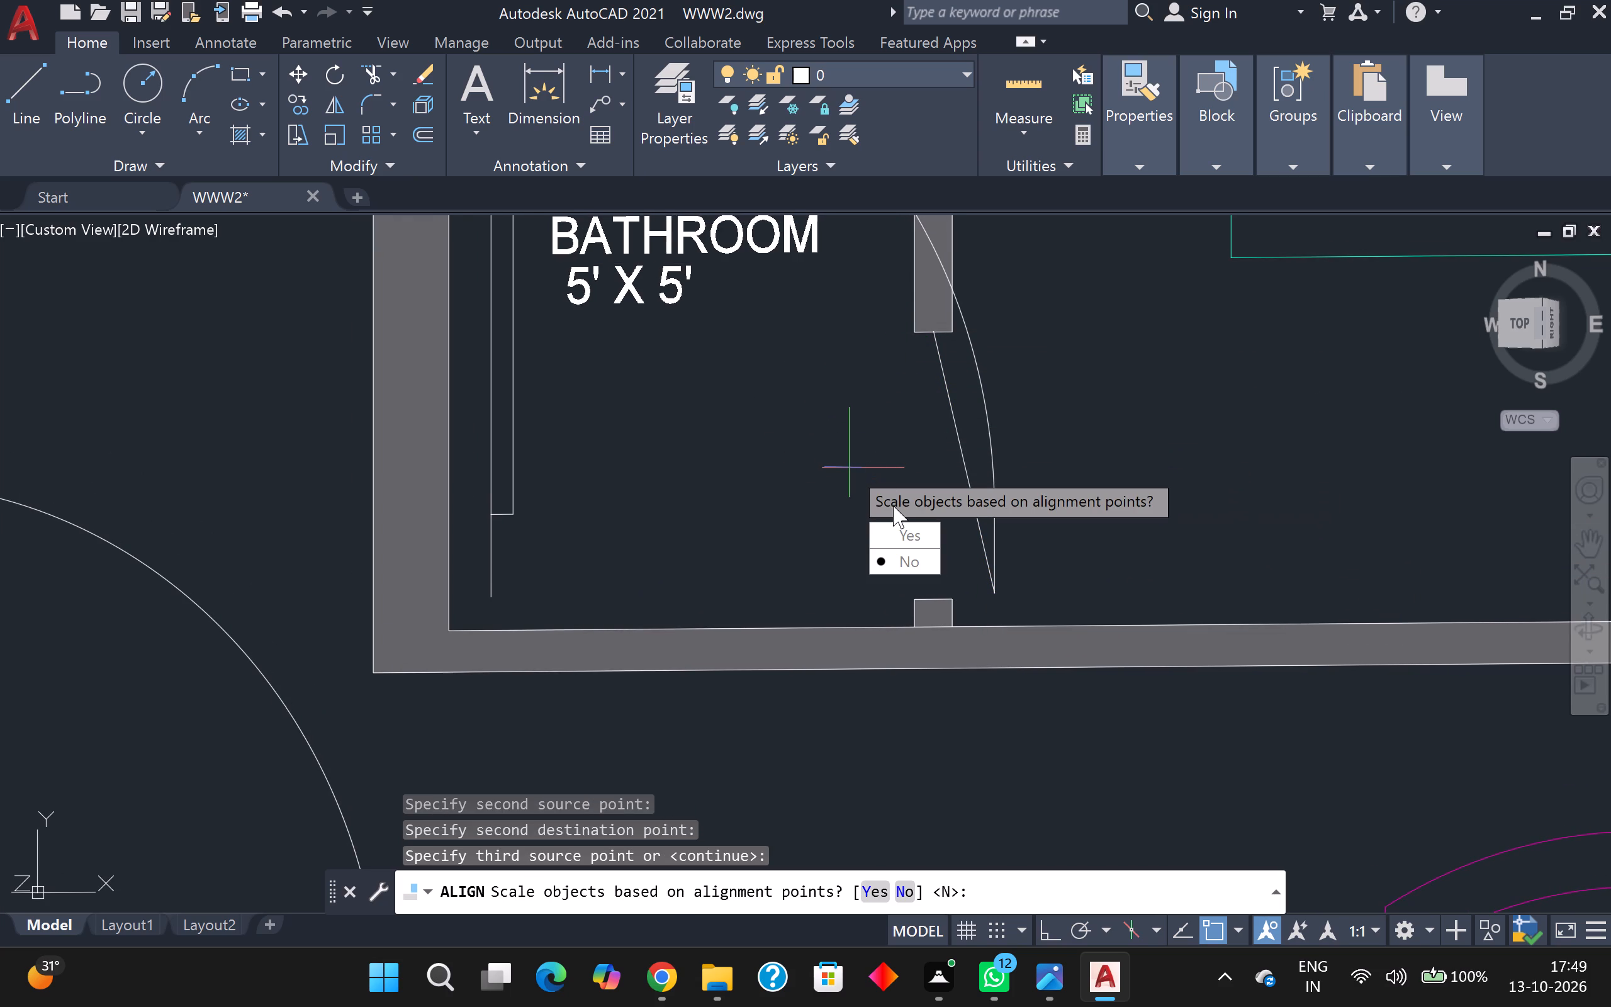
pyautogui.moveTo(899, 524); pyautogui.dragTo(849, 468)
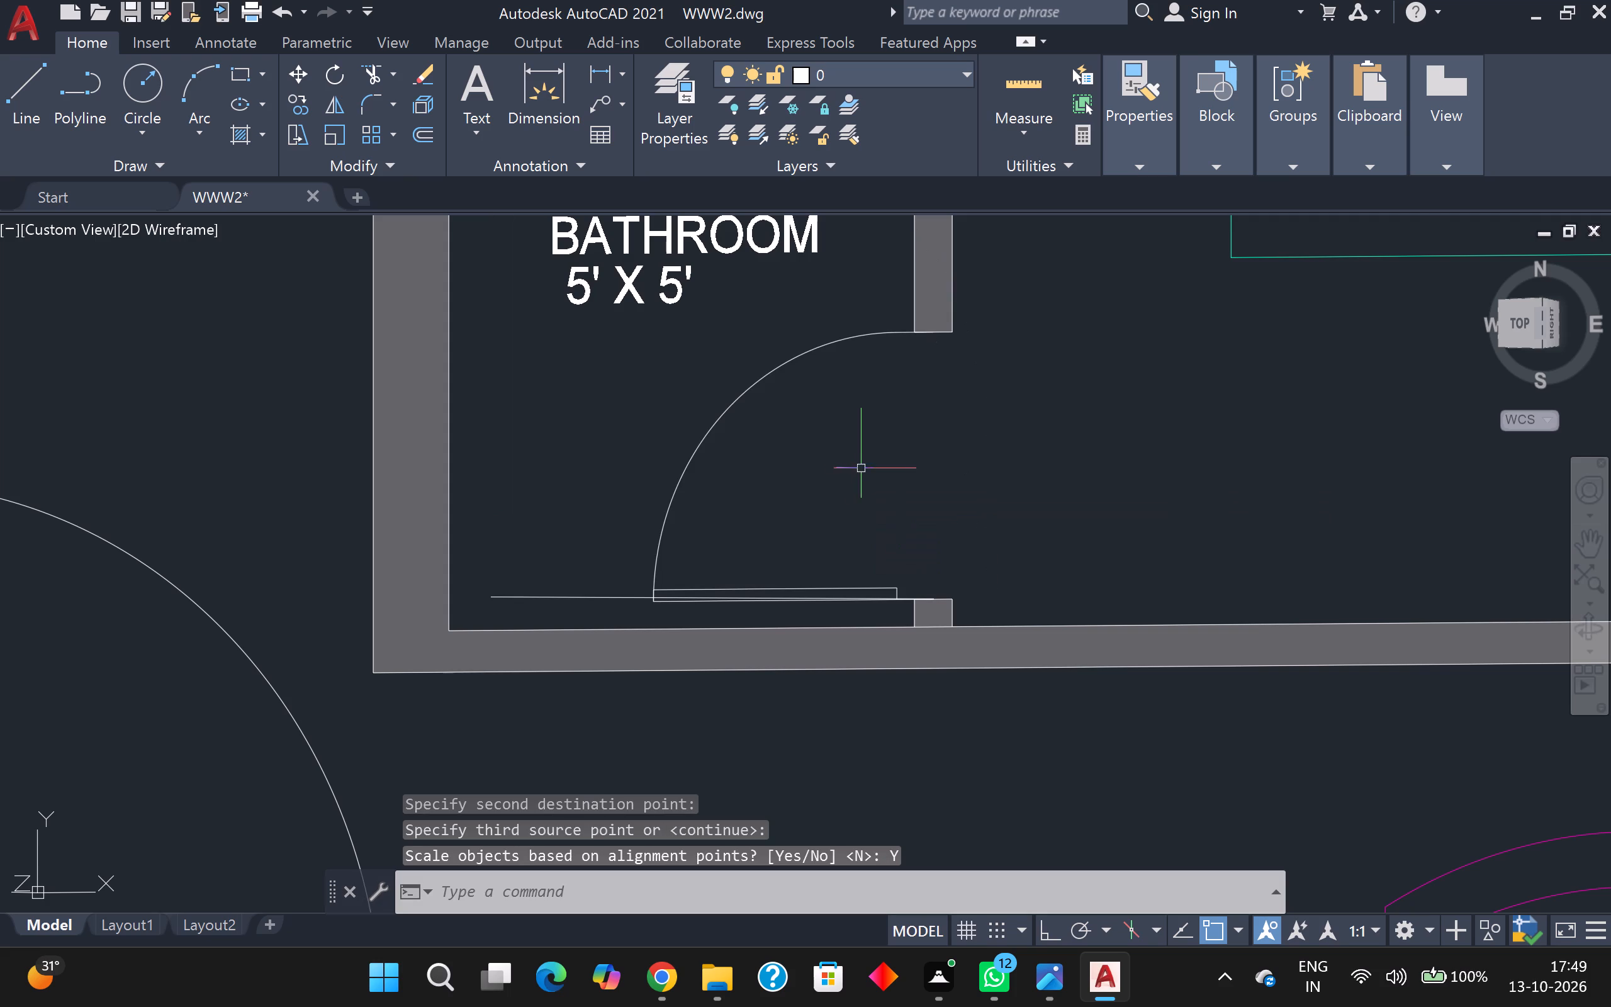
# Align the 11' X 16' bedroom's door copy with the opening toward the living room, using the wall-end midpoints from south to north, with scaling.
pyautogui.scroll(-1, 868, 464)
pyautogui.moveTo(902, 461); pyautogui.dragTo(562, 448, button='middle')
pyautogui.scroll(-1, 654, 437)
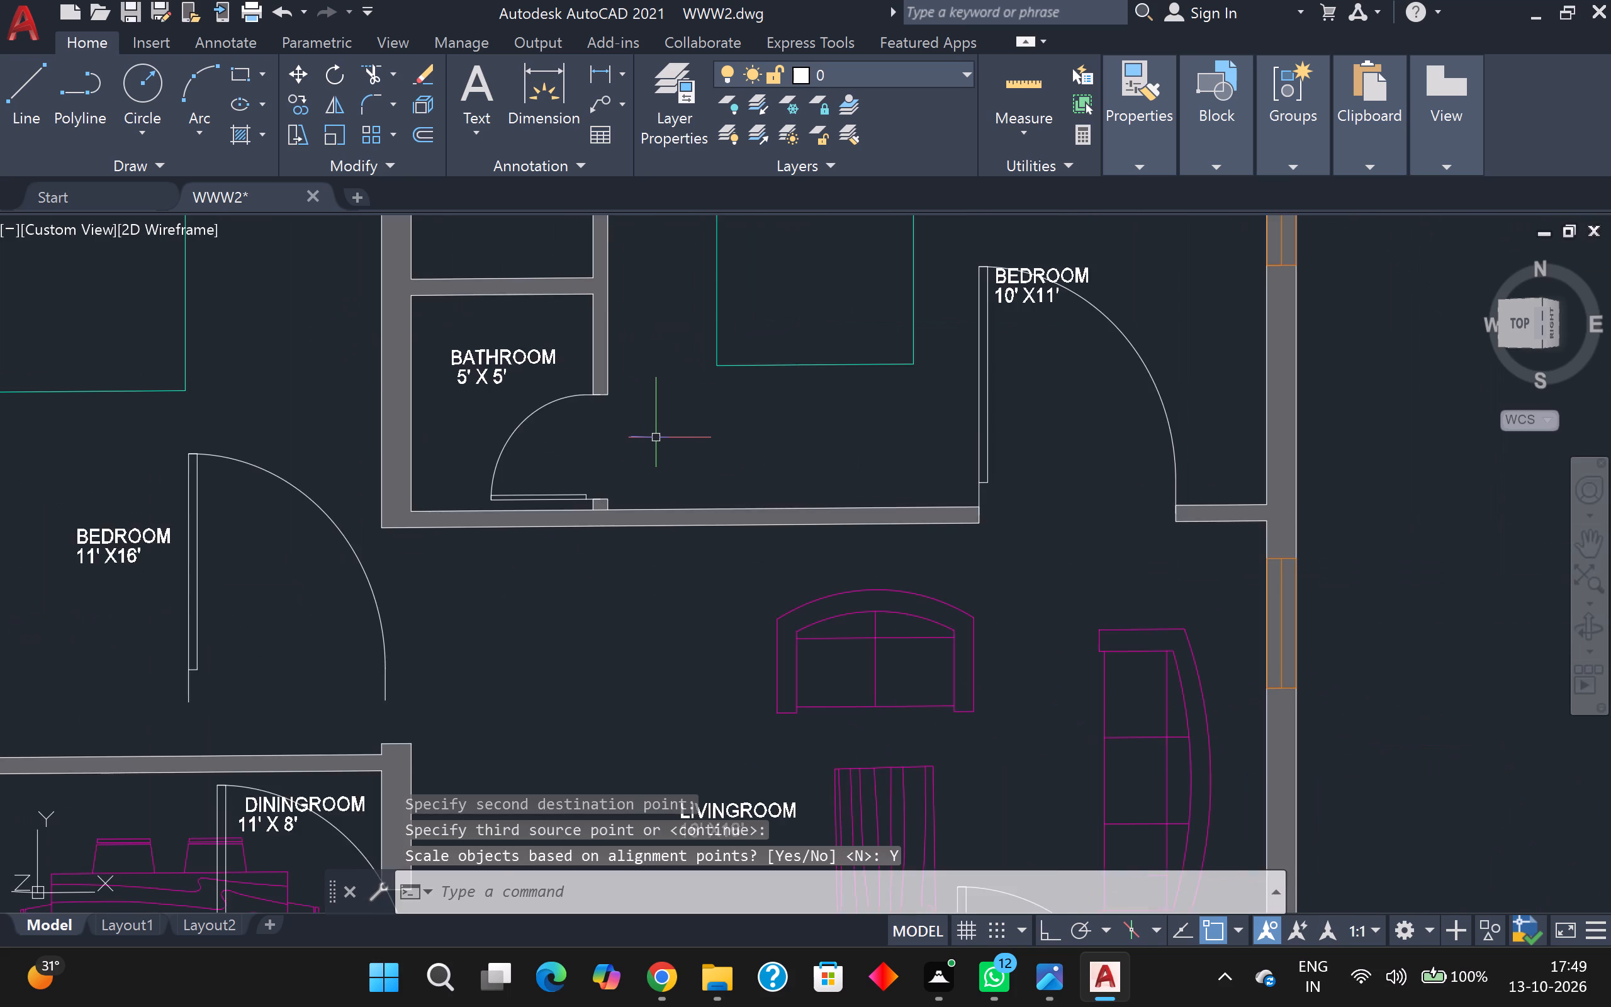
pyautogui.scroll(-1, 657, 437)
pyautogui.moveTo(662, 437); pyautogui.dragTo(587, 441, button='middle')
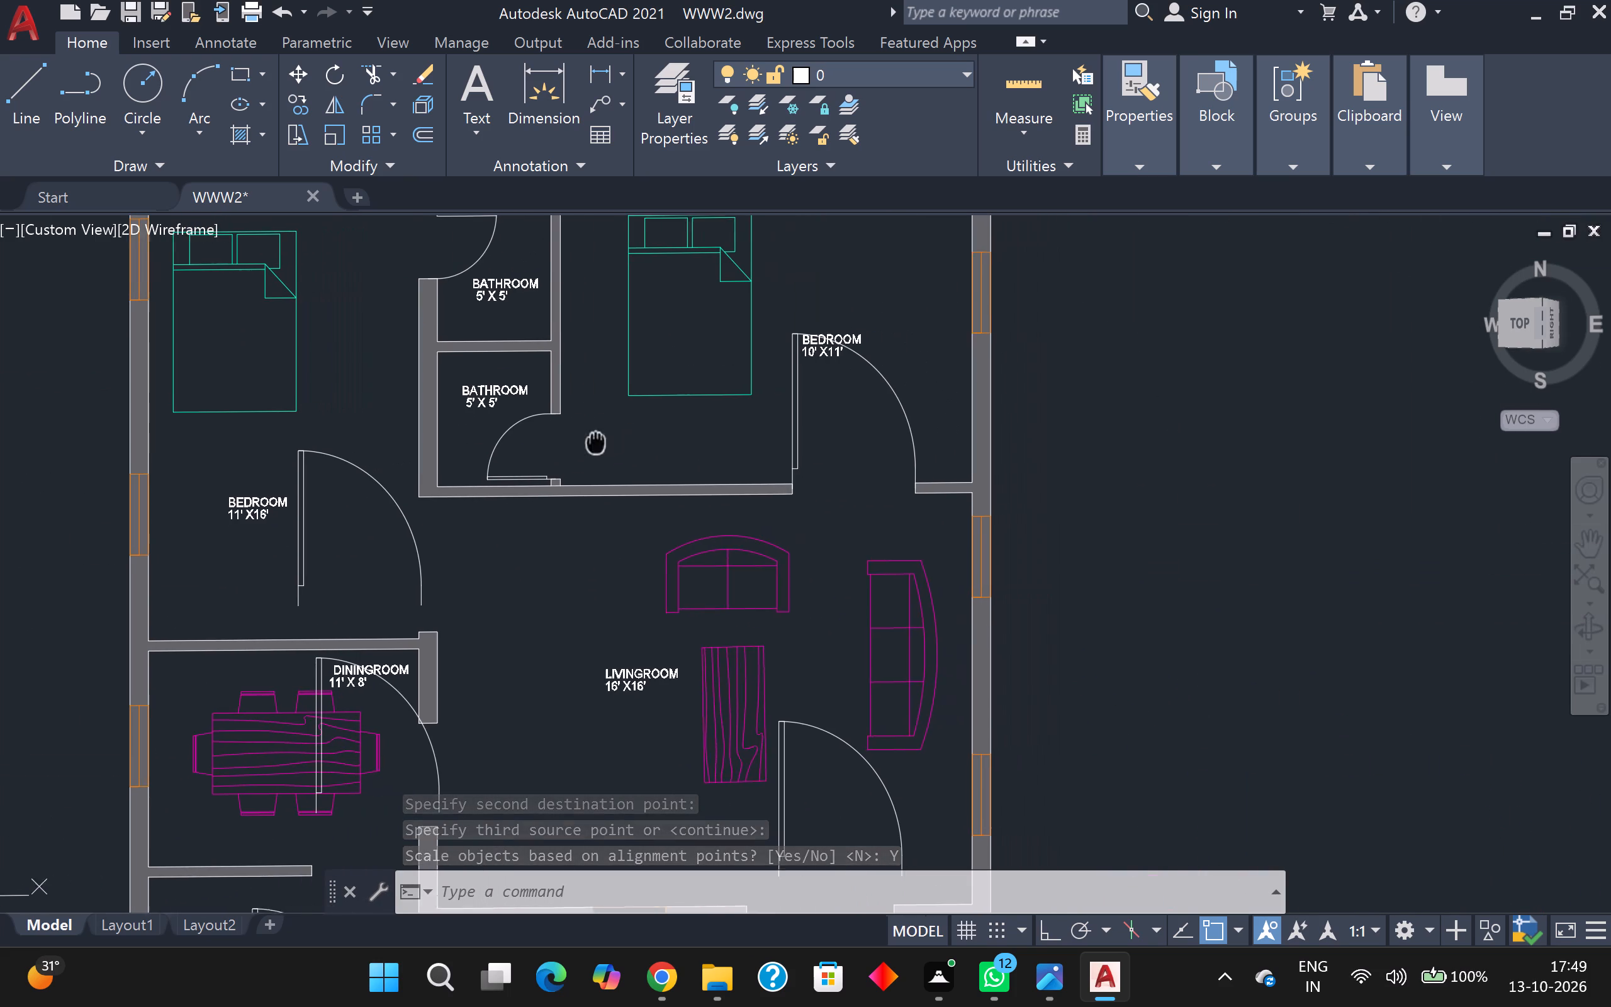
pyautogui.moveTo(587, 441); pyautogui.dragTo(474, 441, button='middle')
pyautogui.scroll(-1, 480, 441)
pyautogui.moveTo(485, 441); pyautogui.dragTo(735, 475, button='middle')
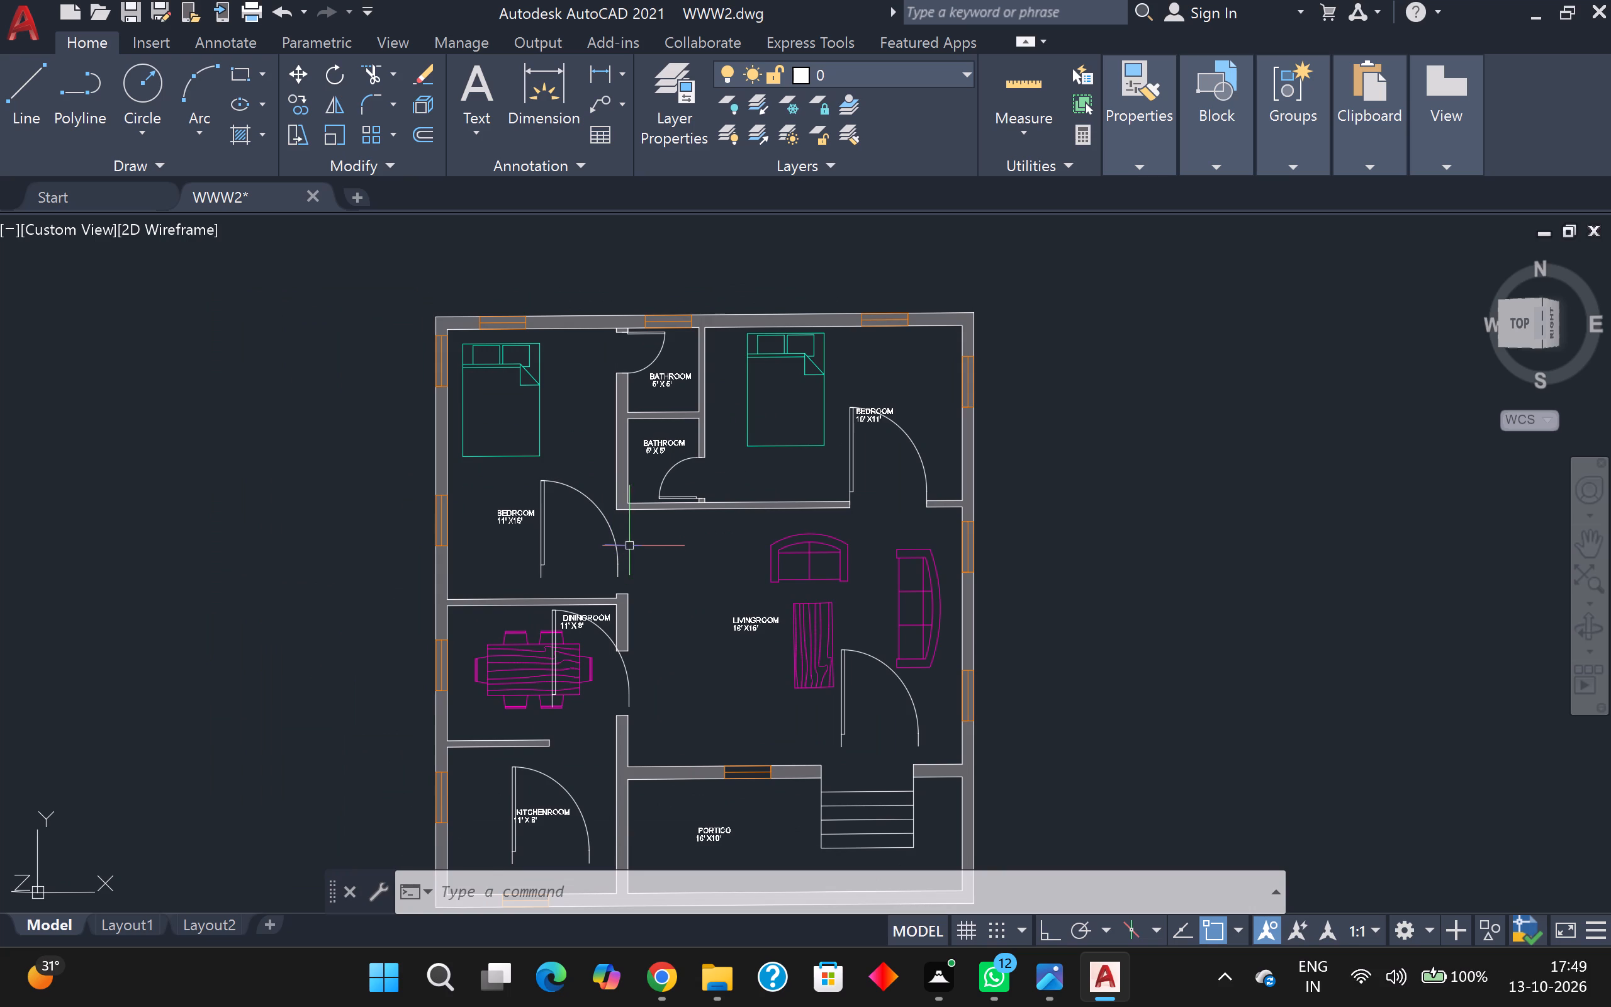
pyautogui.click(615, 543)
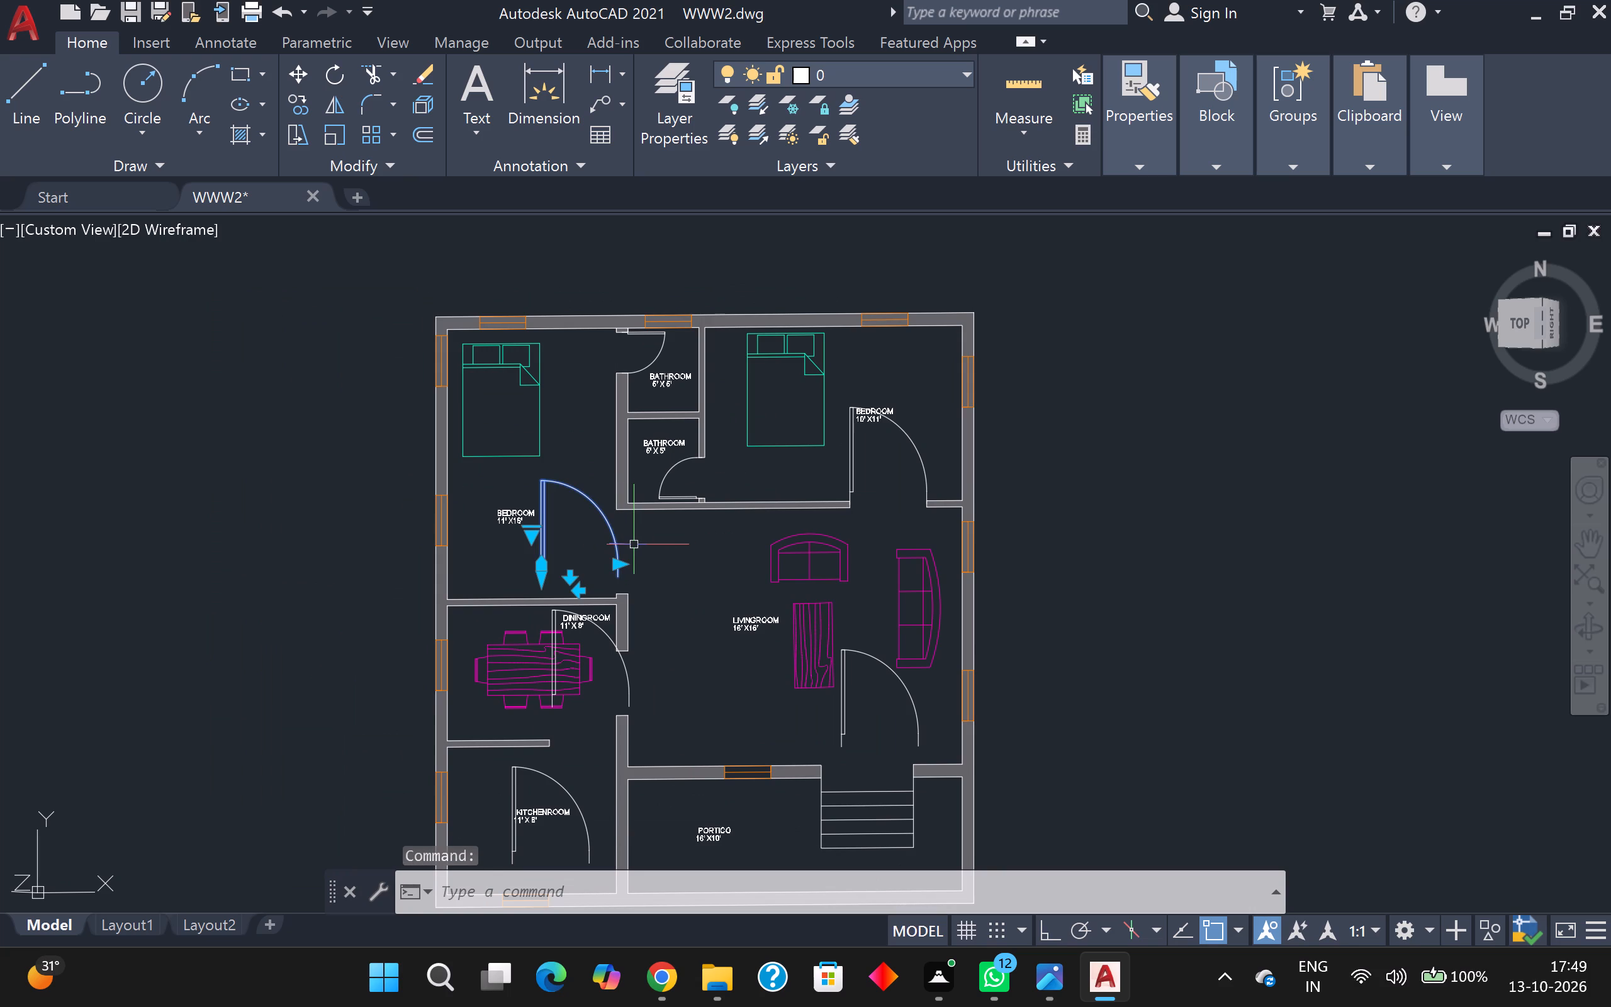
pyautogui.press('a')
pyautogui.press('l')
pyautogui.press('Return')
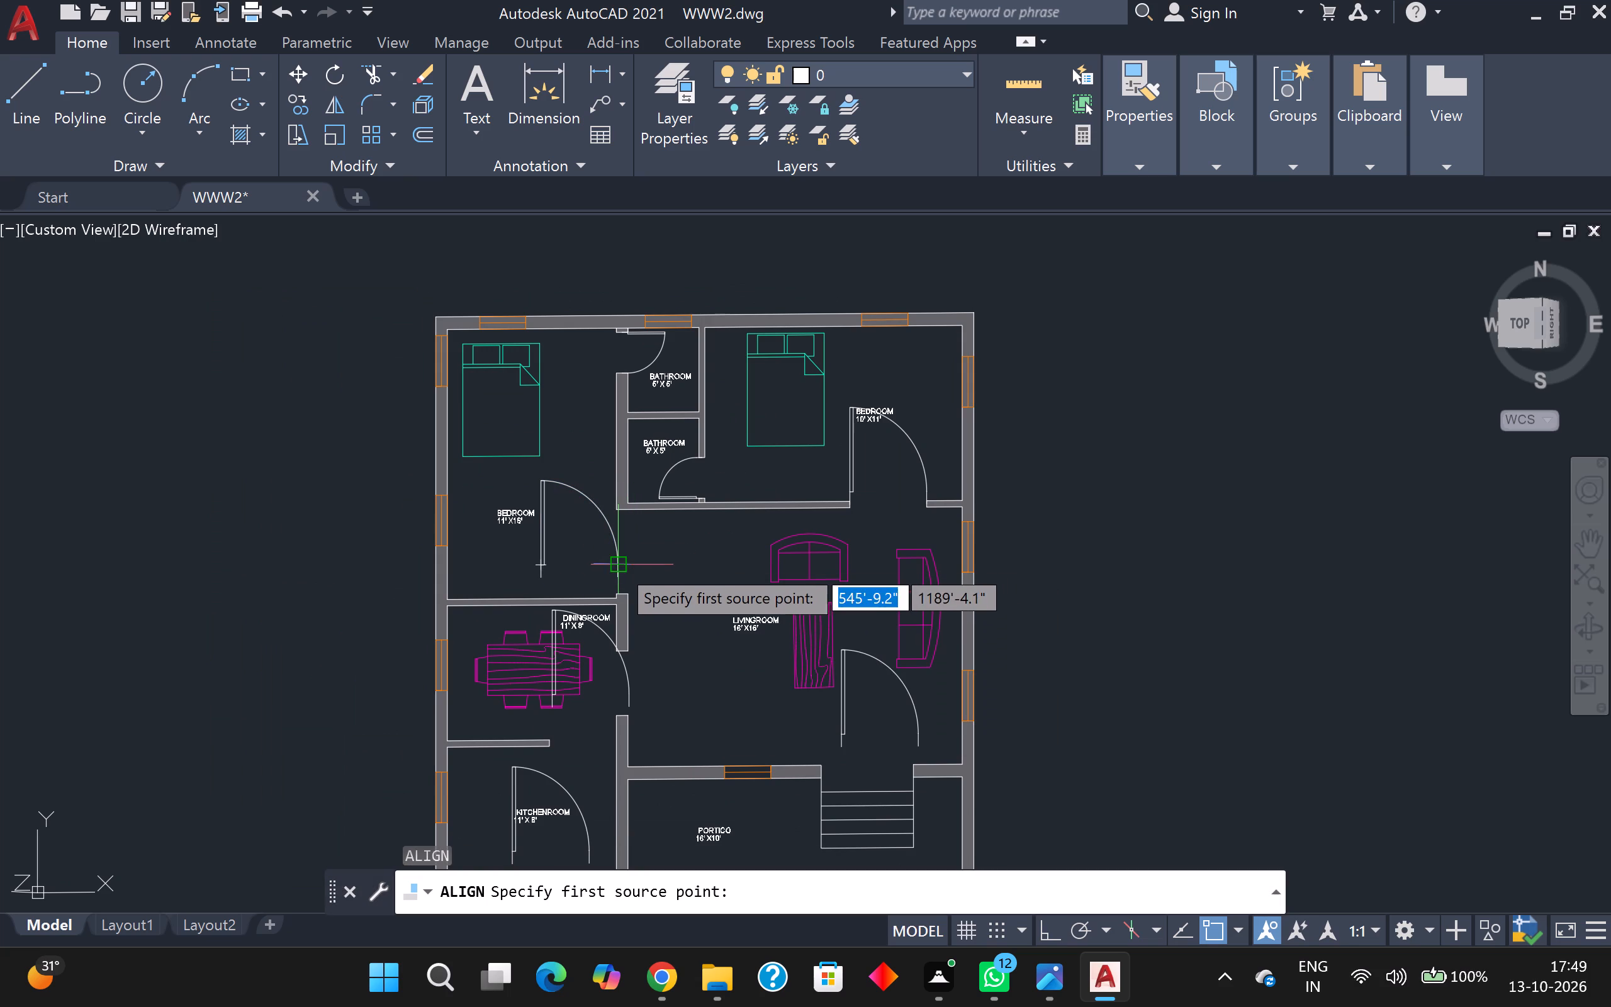
pyautogui.scroll(1, 619, 556)
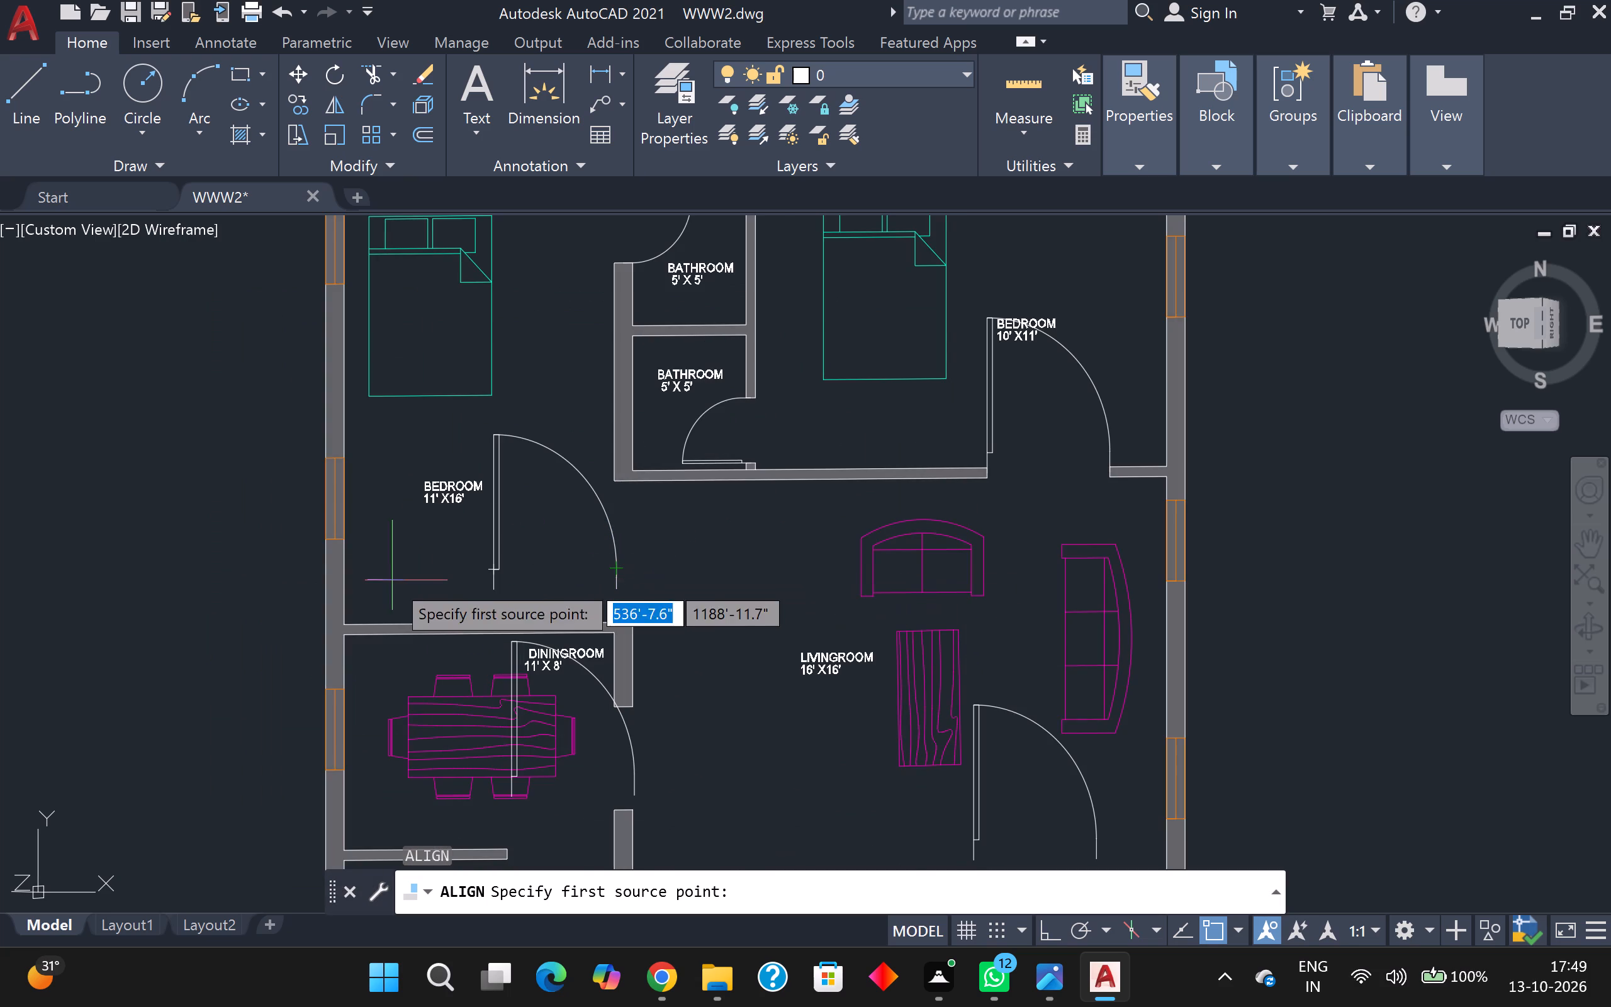
pyautogui.scroll(2, 403, 583)
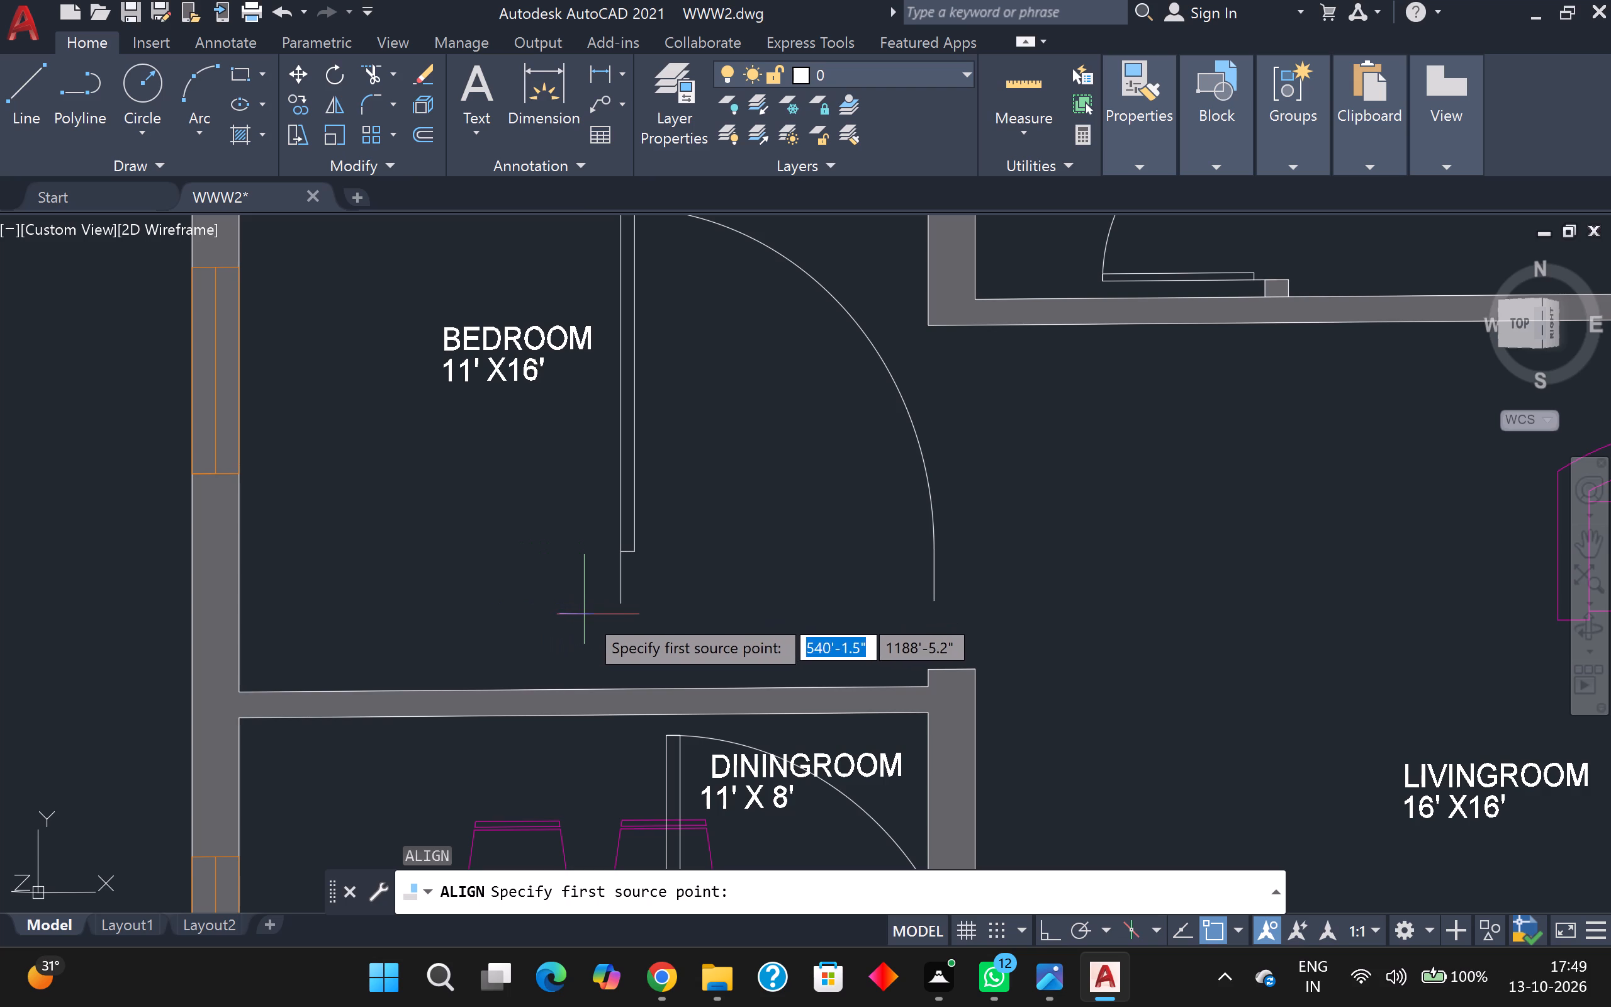
pyautogui.click(618, 600)
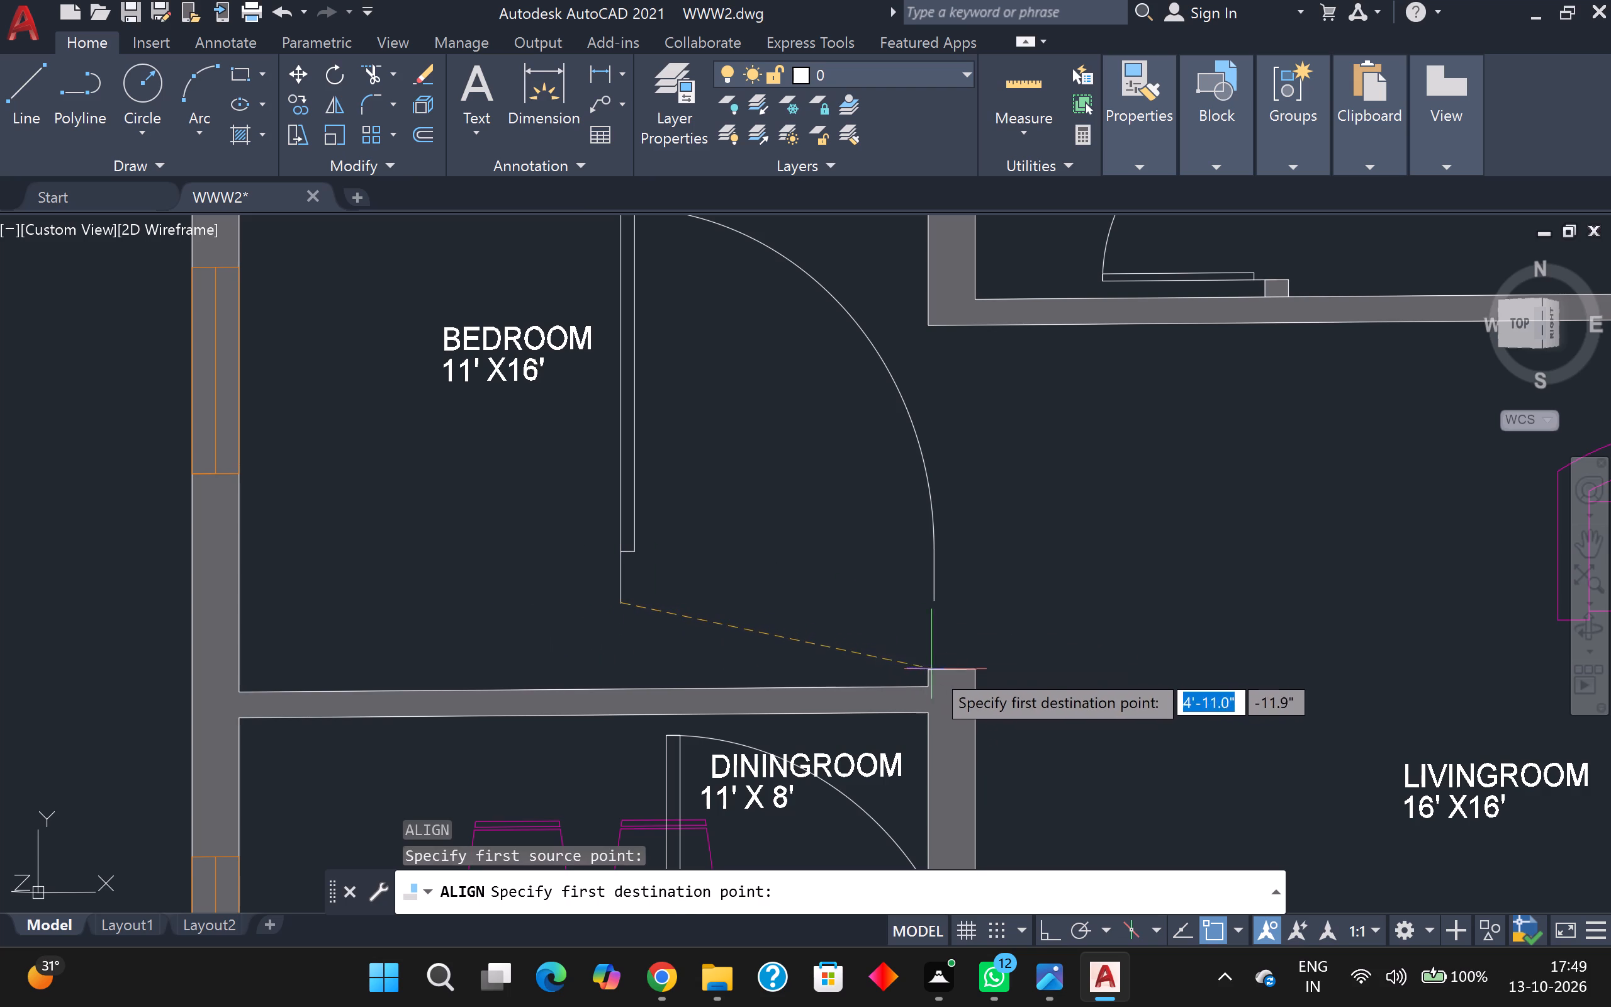
pyautogui.click(951, 670)
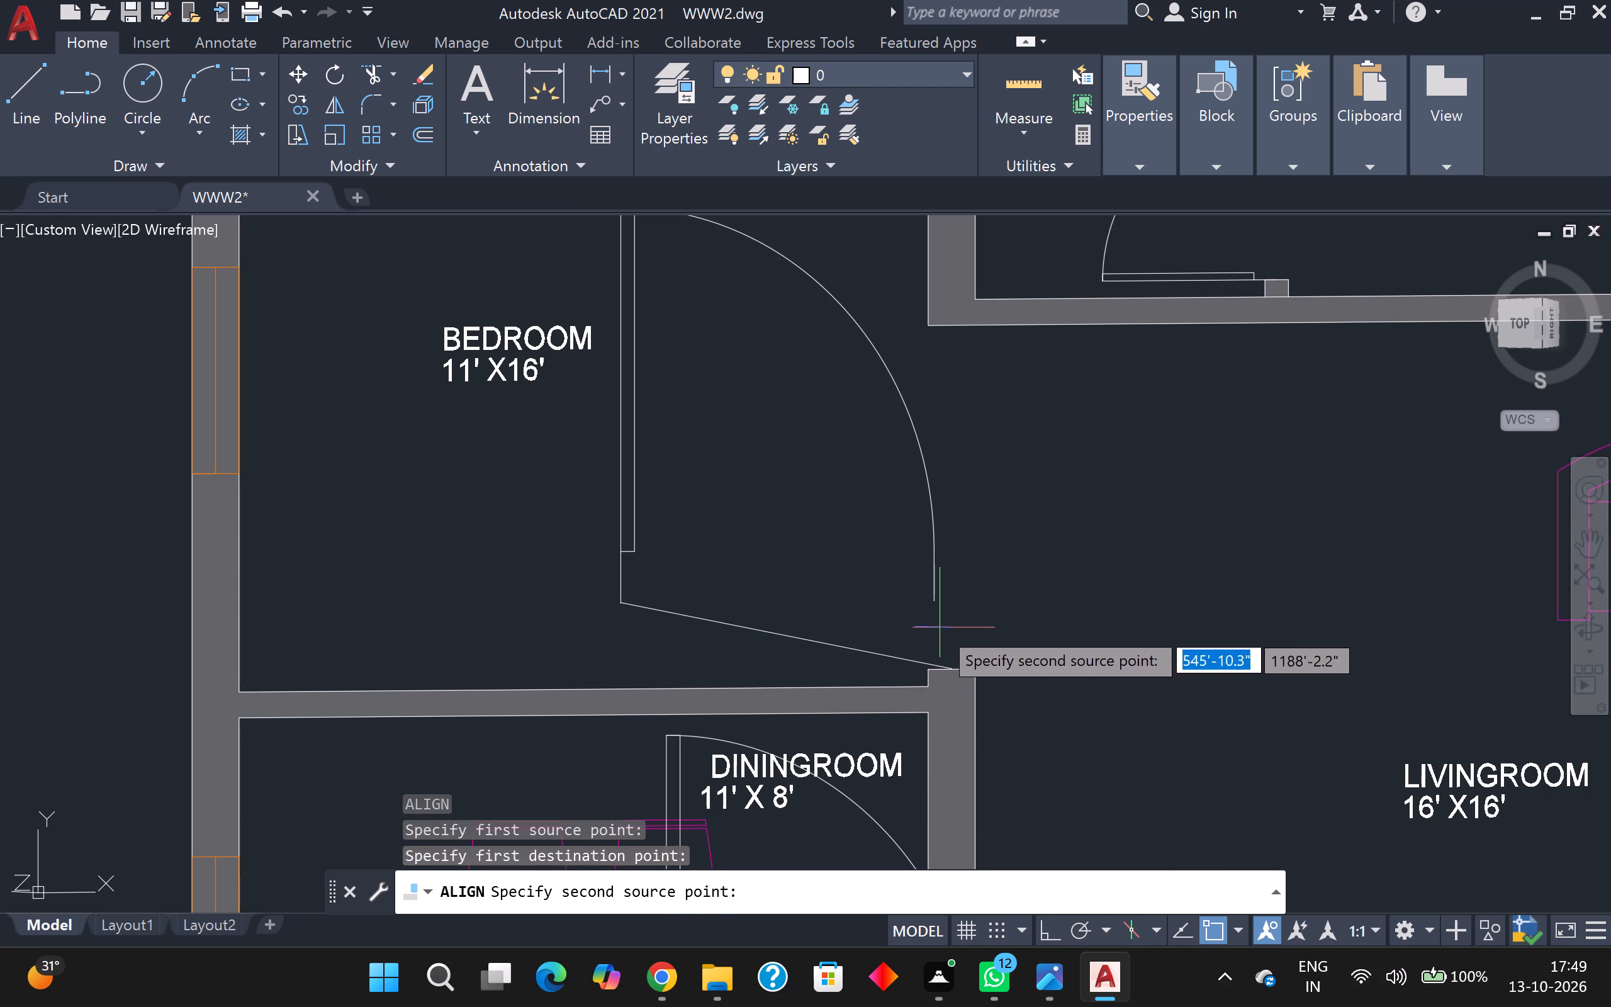
pyautogui.click(936, 607)
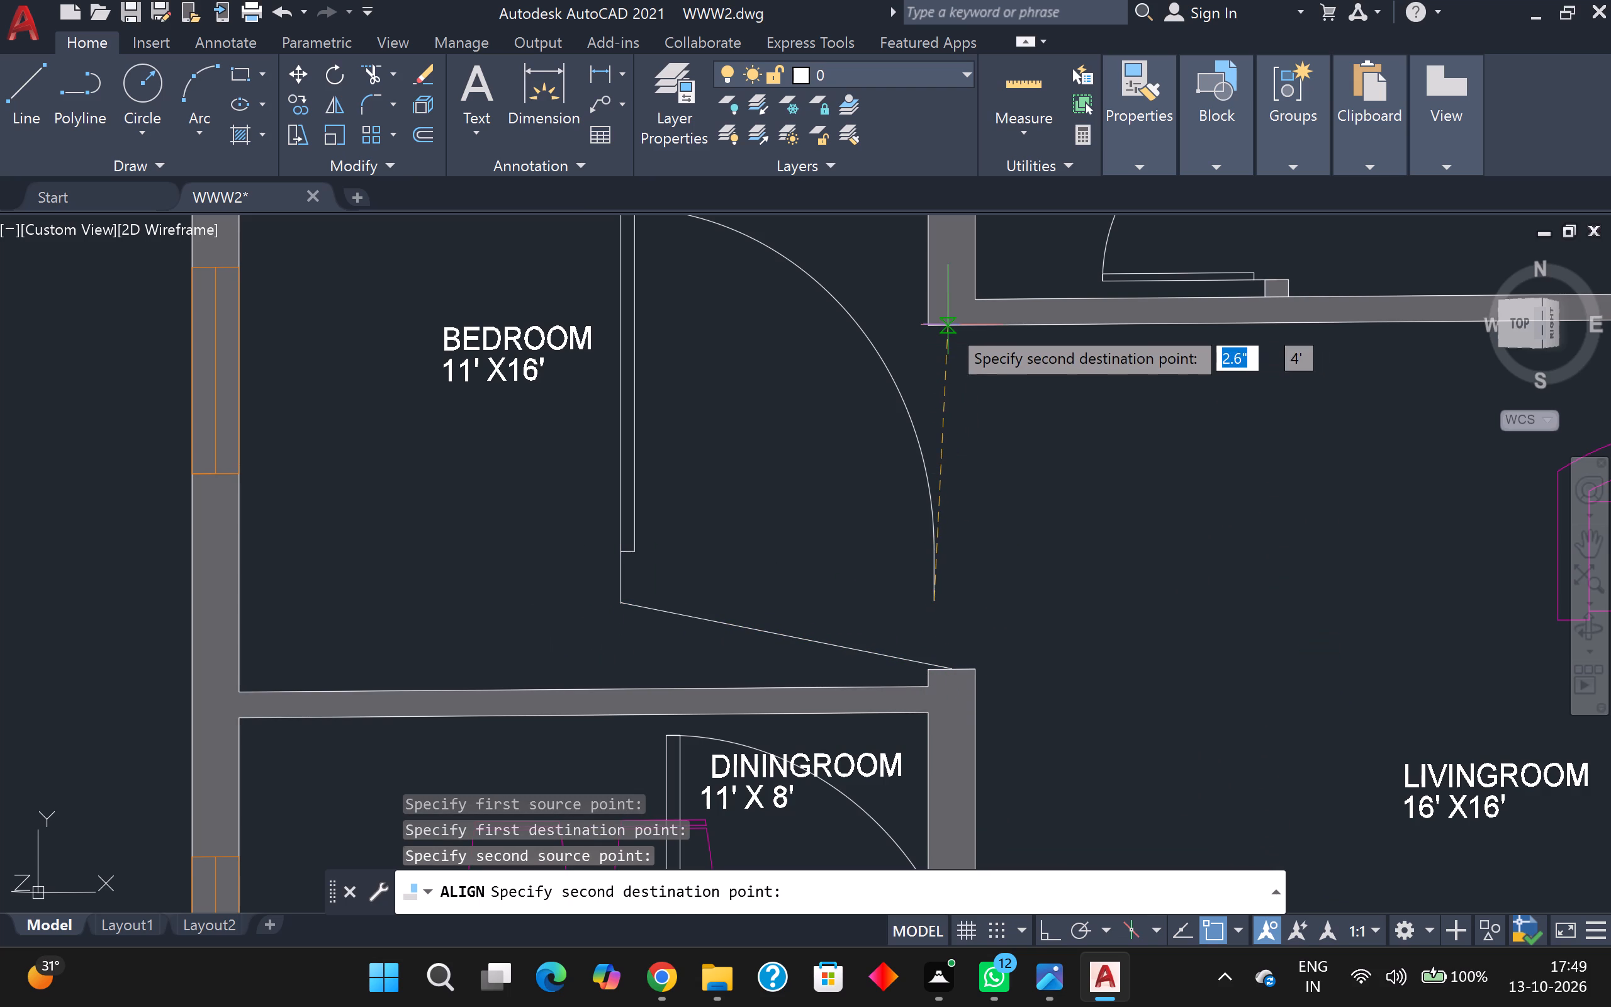
pyautogui.click(948, 325)
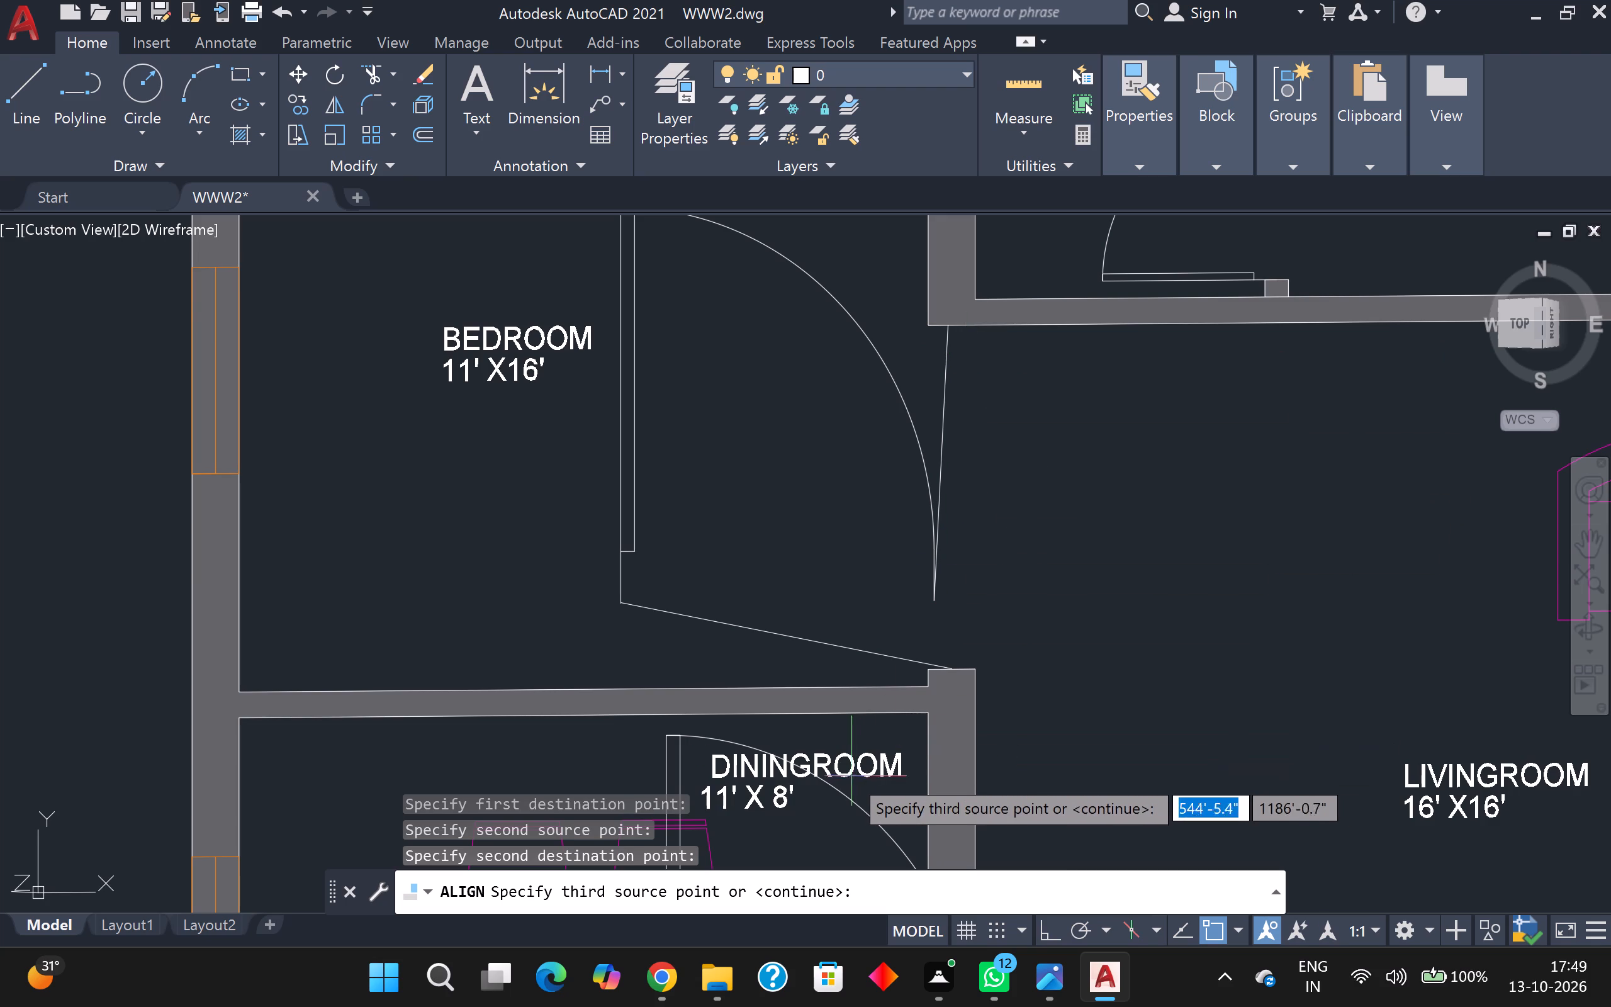
pyautogui.press('Return')
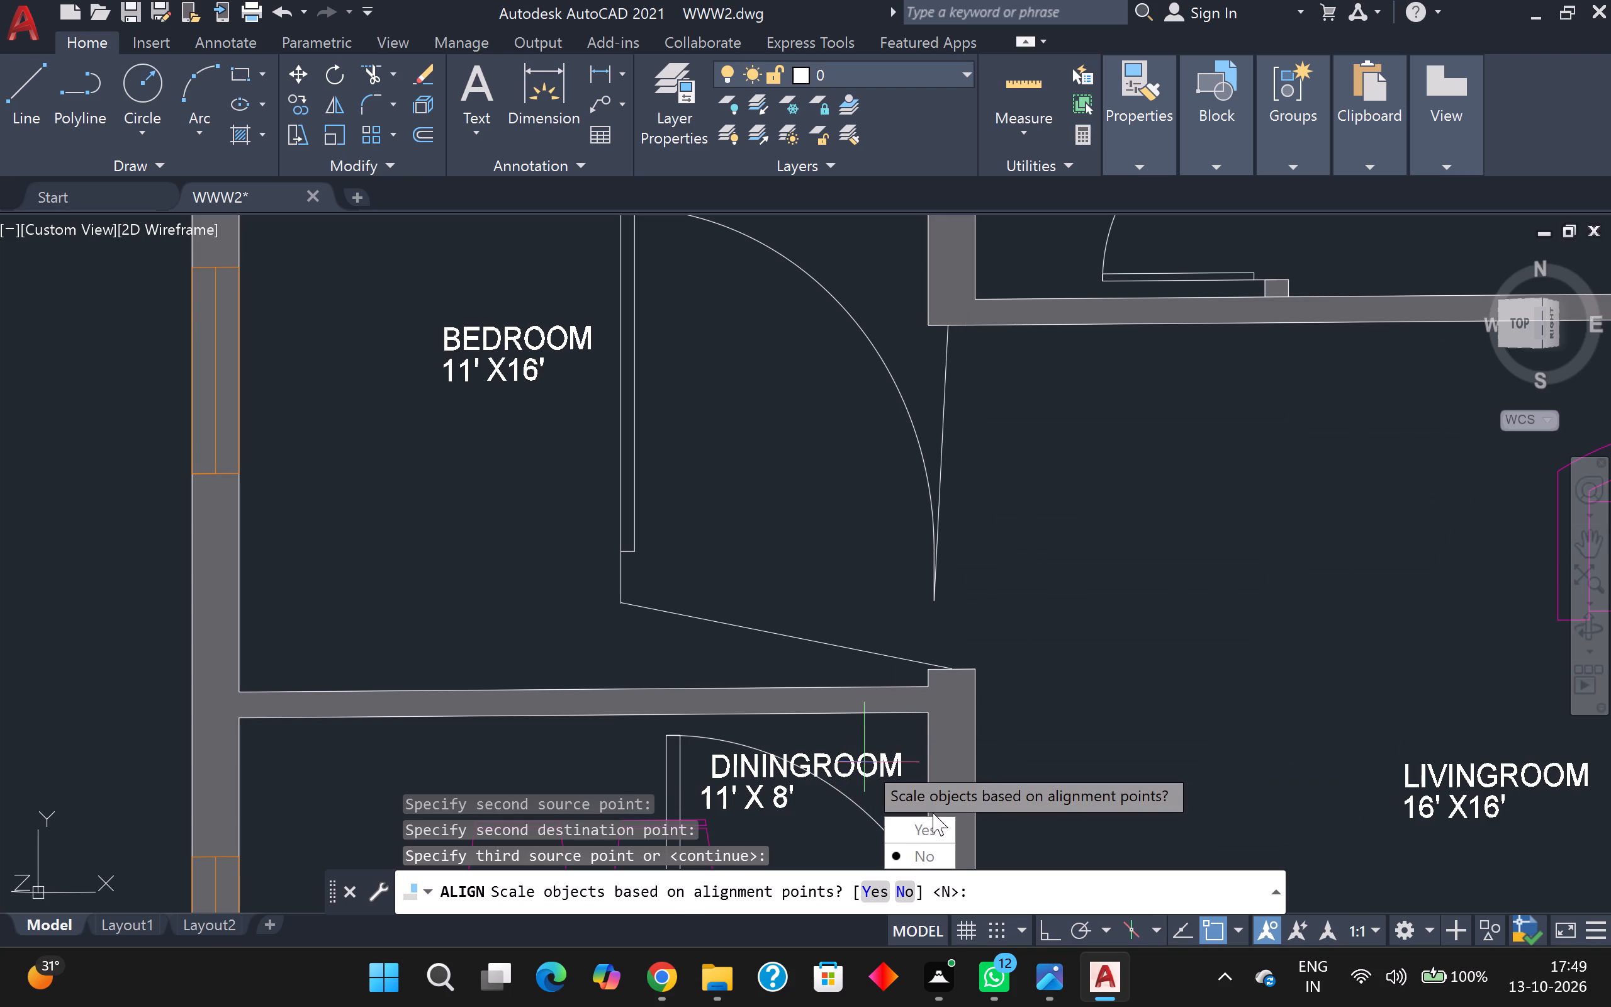
pyautogui.moveTo(932, 821); pyautogui.dragTo(864, 762)
# Align the dining room's door copy with its east wall opening, matching its lower ends to the south and north wall-end midpoints, with scaling.
pyautogui.scroll(-2, 933, 666)
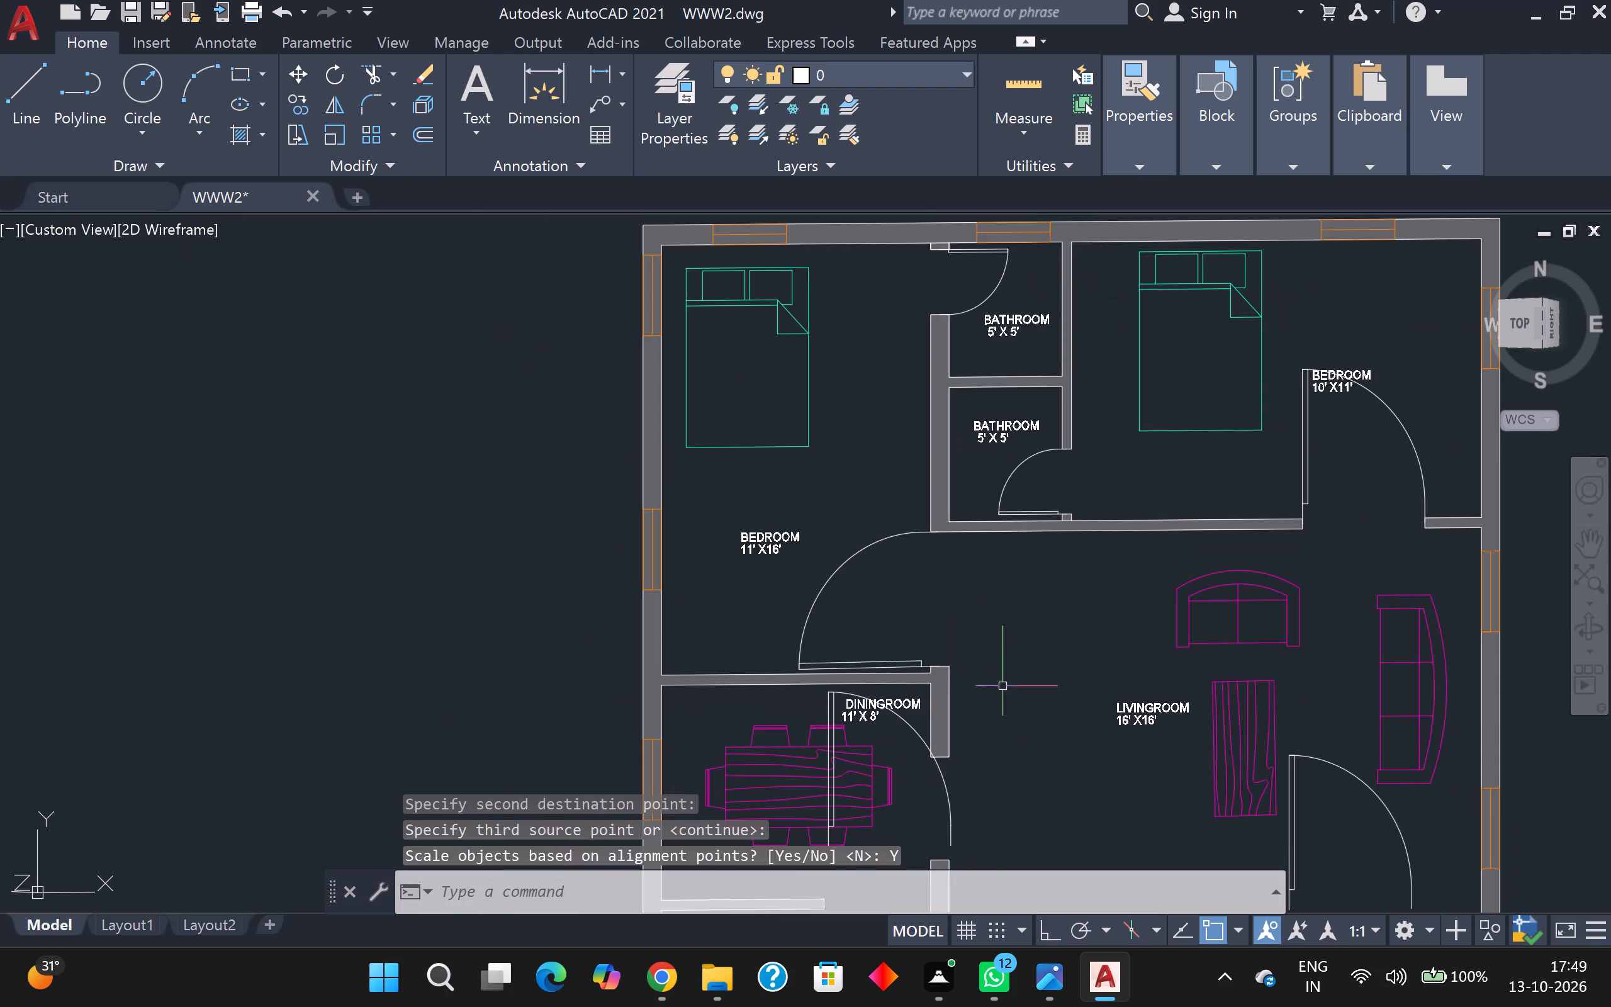
pyautogui.moveTo(1022, 695); pyautogui.dragTo(956, 454, button='middle')
pyautogui.scroll(-1, 956, 456)
pyautogui.moveTo(1002, 581); pyautogui.dragTo(997, 542, button='middle')
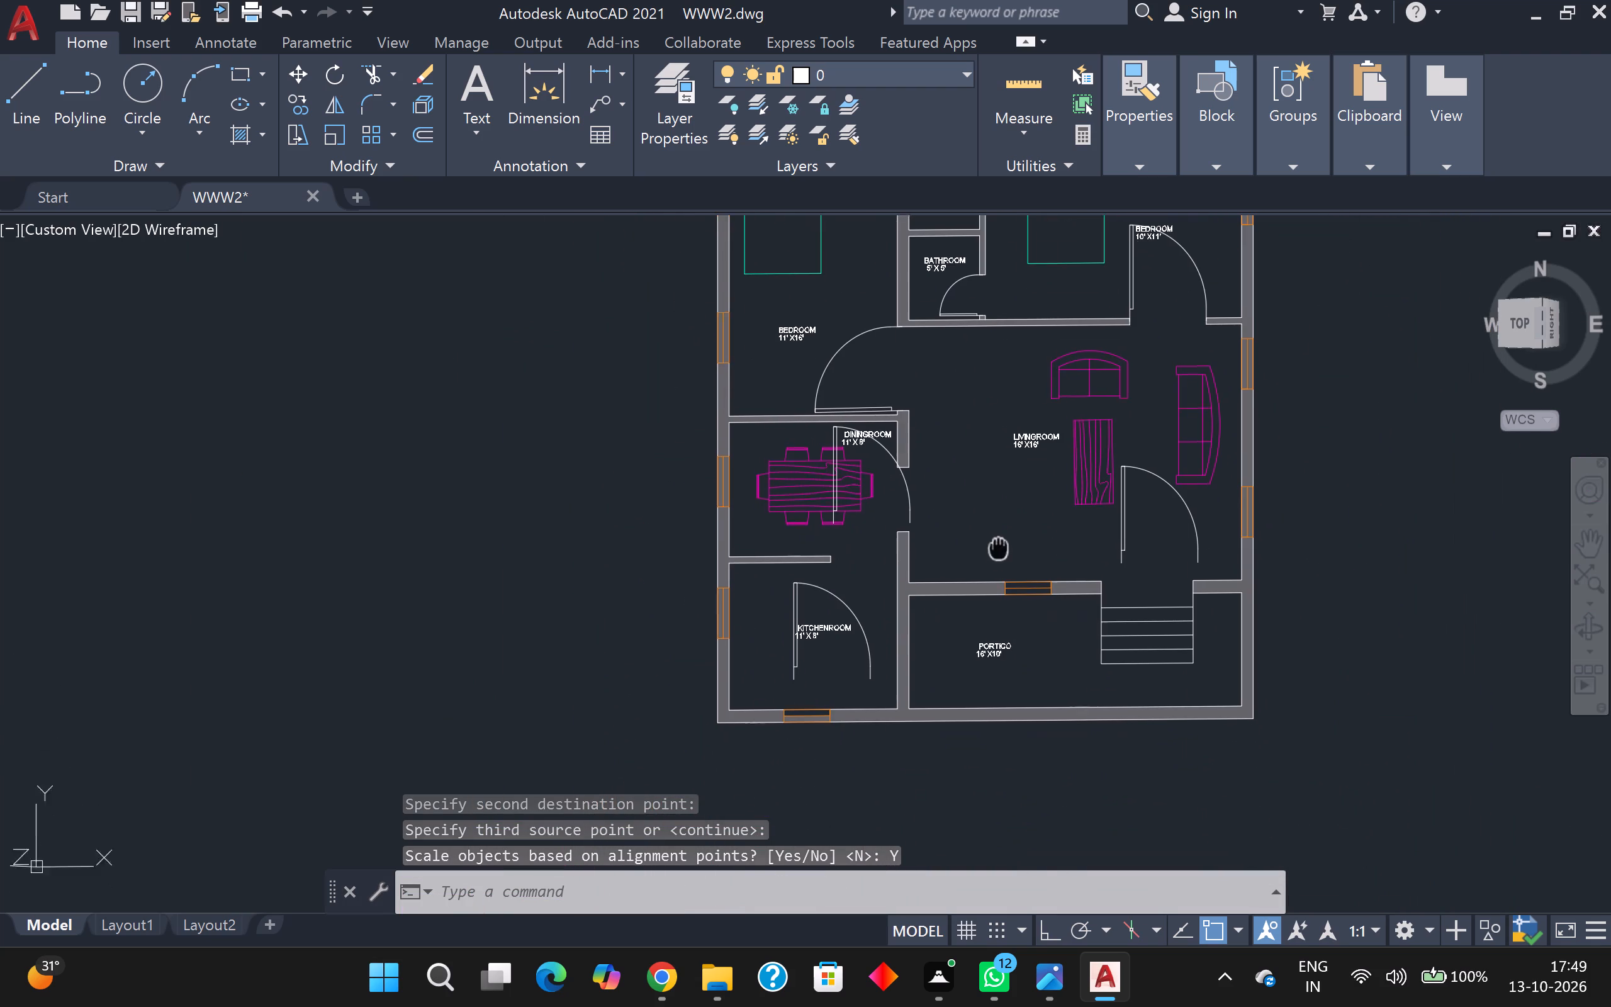
pyautogui.moveTo(997, 542); pyautogui.dragTo(827, 490, button='middle')
pyautogui.scroll(1, 710, 455)
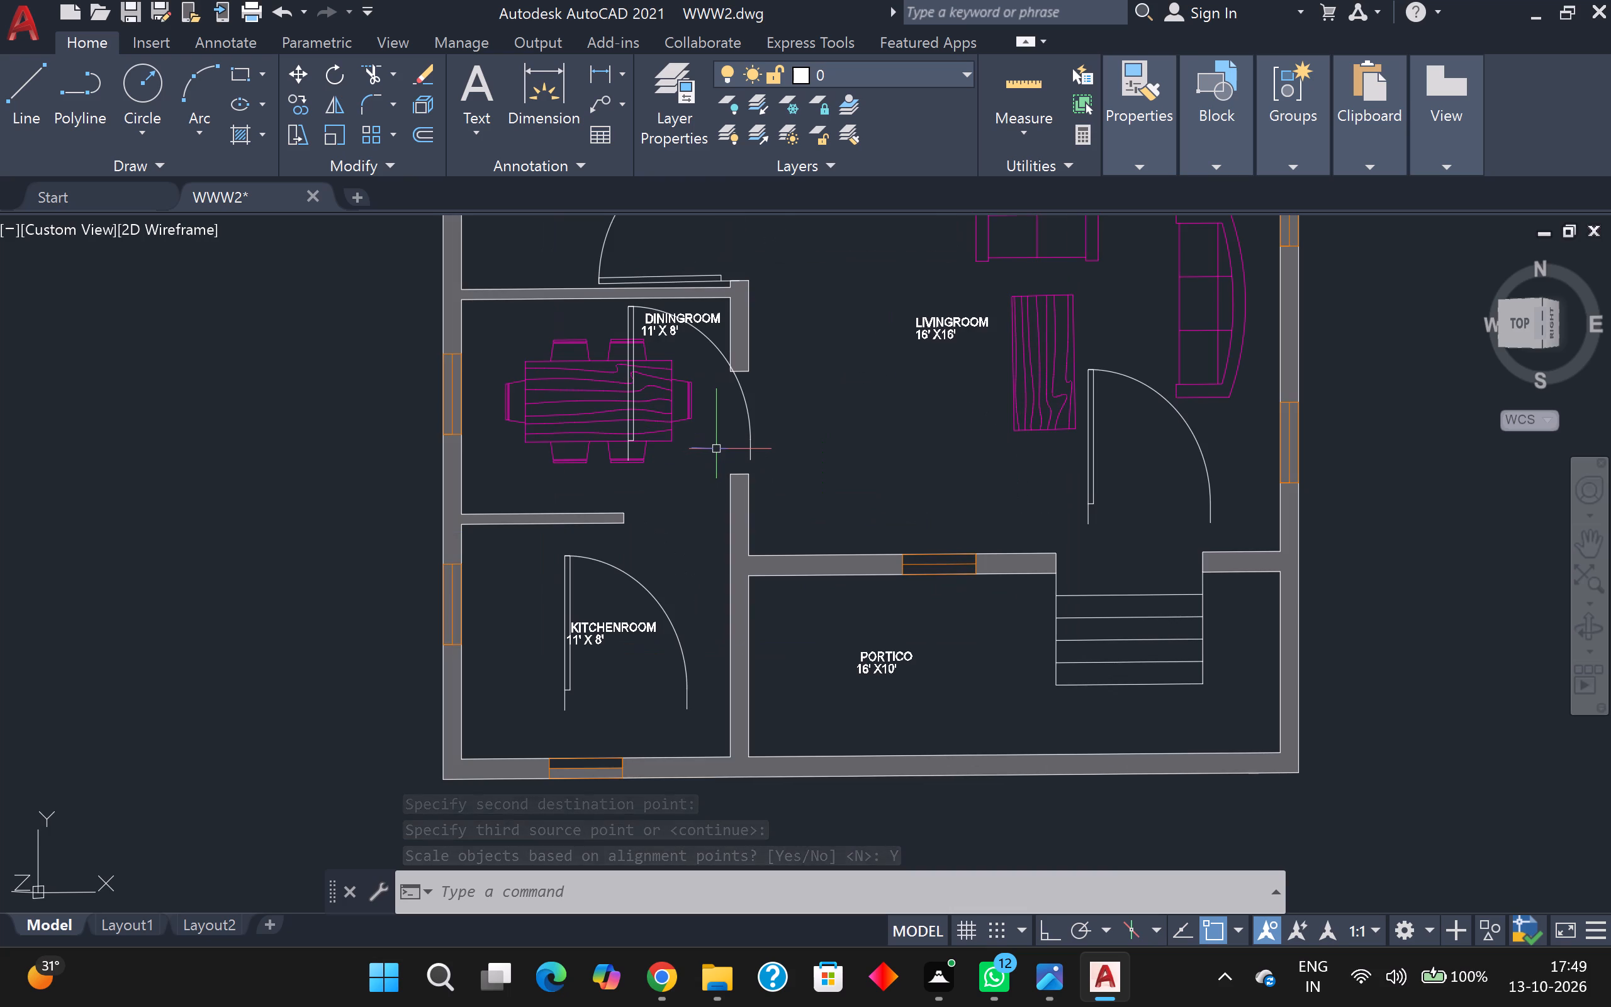
pyautogui.click(752, 438)
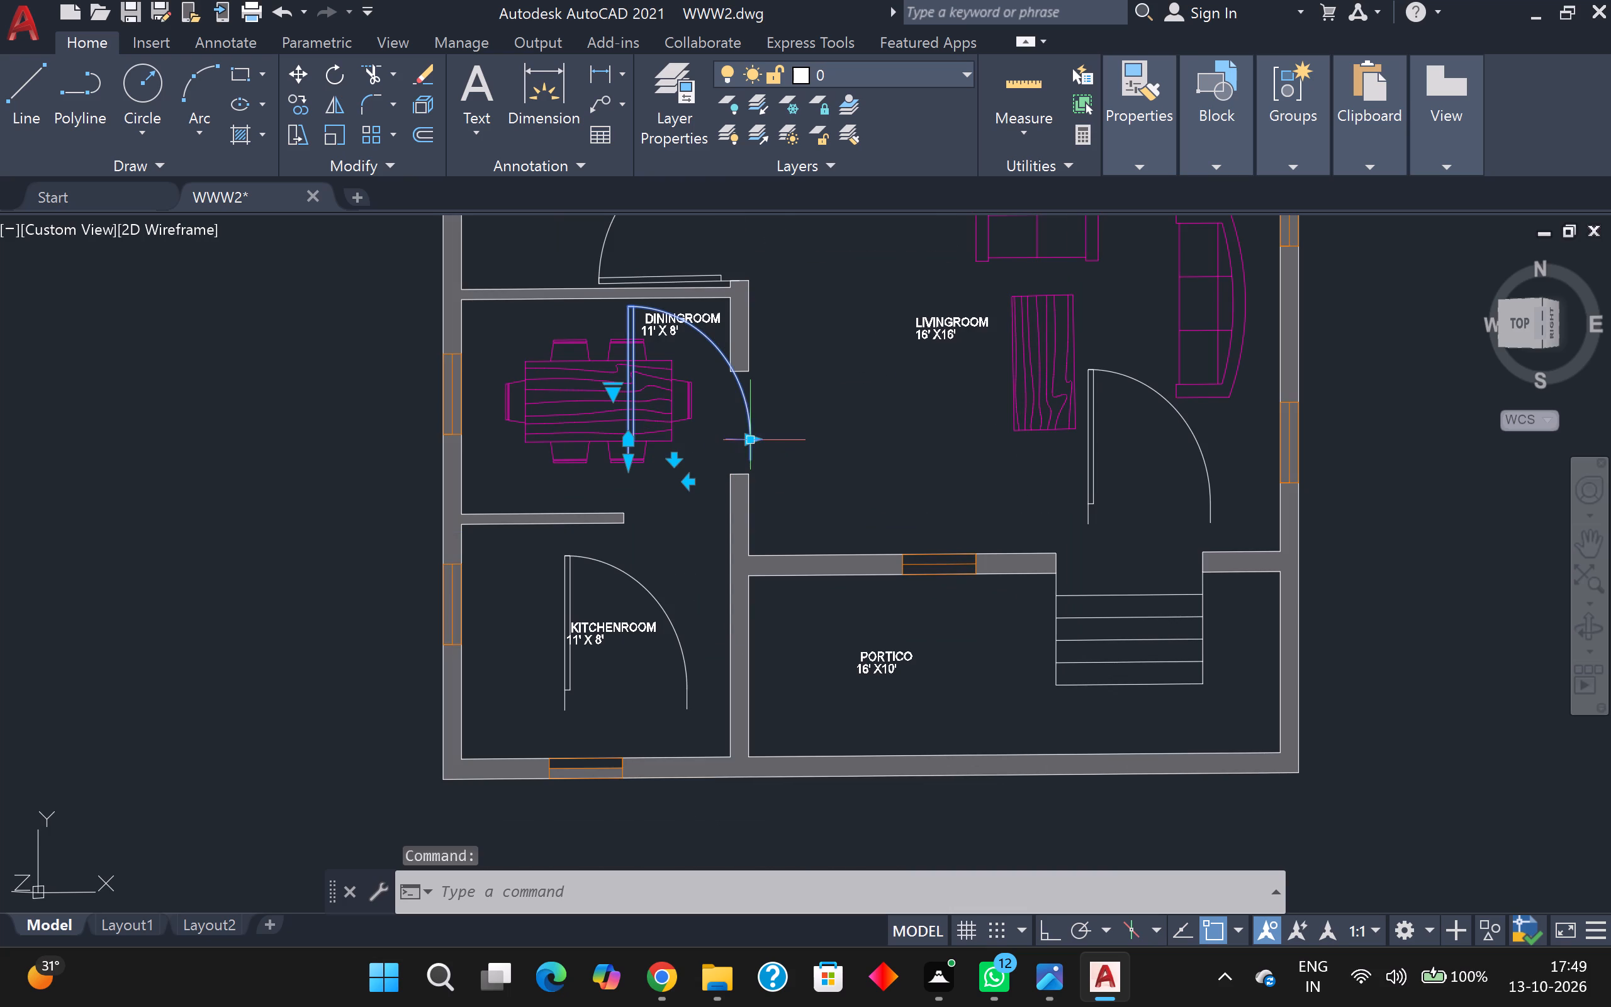
pyautogui.press('a')
pyautogui.press('l')
pyautogui.press('Return')
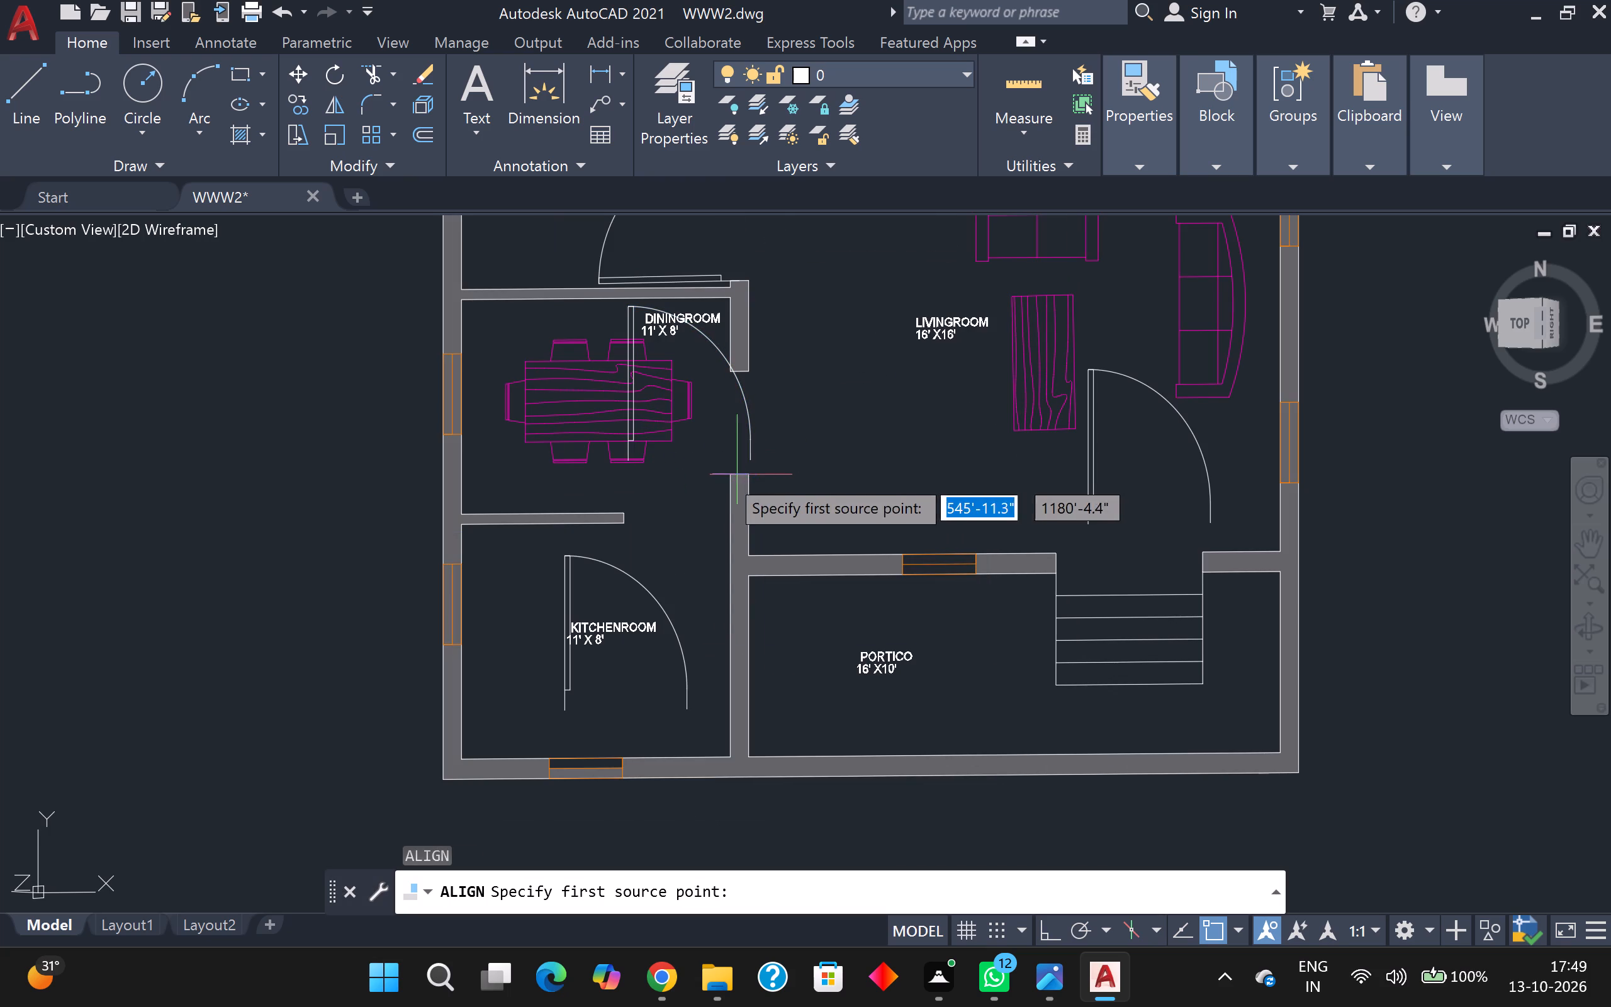
pyautogui.scroll(3, 613, 440)
pyautogui.scroll(2, 671, 482)
pyautogui.scroll(1, 655, 544)
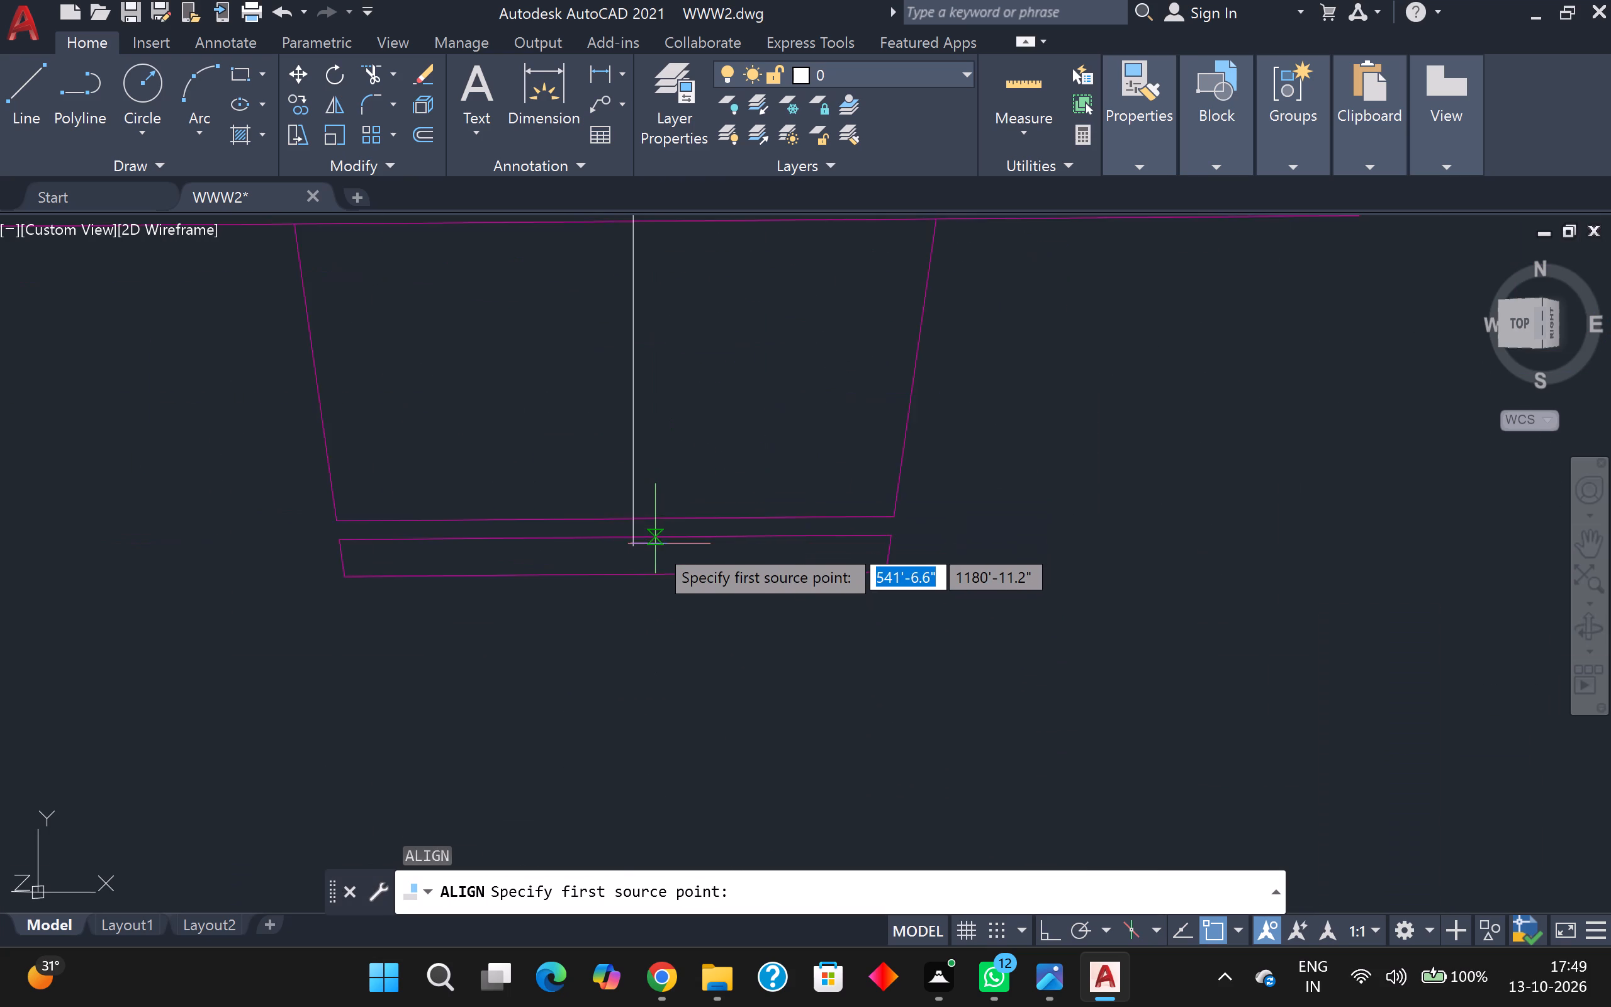
pyautogui.scroll(2, 655, 544)
pyautogui.click(598, 550)
pyautogui.scroll(-3, 799, 562)
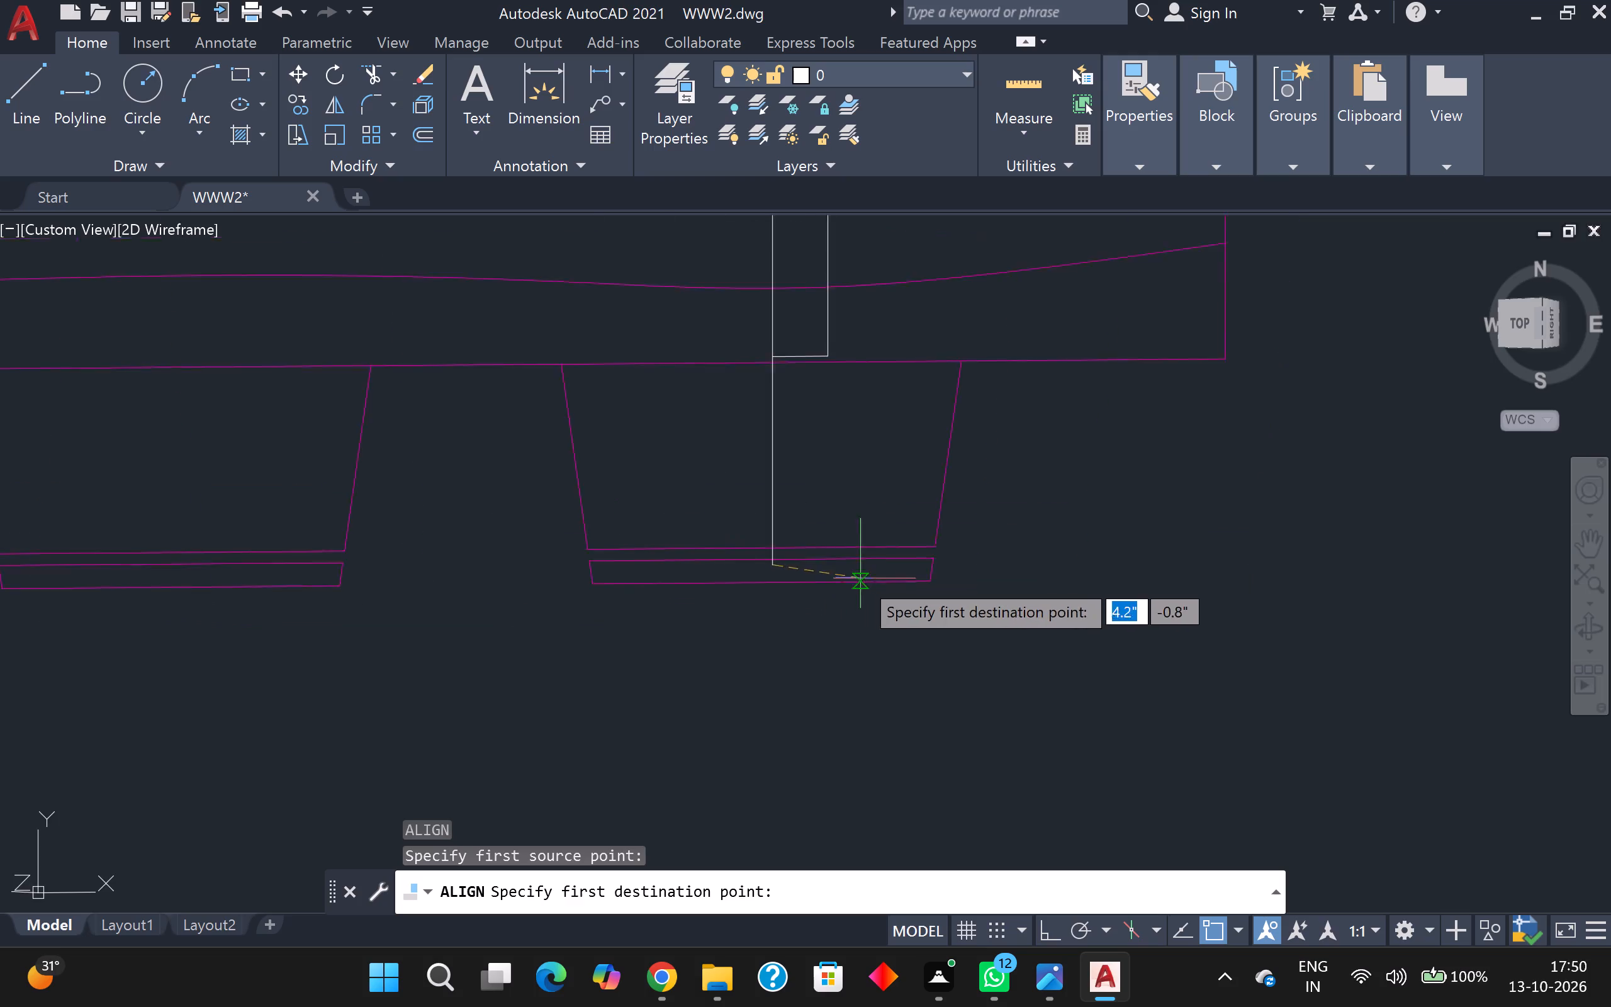
pyautogui.scroll(-2, 861, 579)
pyautogui.scroll(1, 1126, 651)
pyautogui.moveTo(1126, 651); pyautogui.dragTo(702, 590, button='middle')
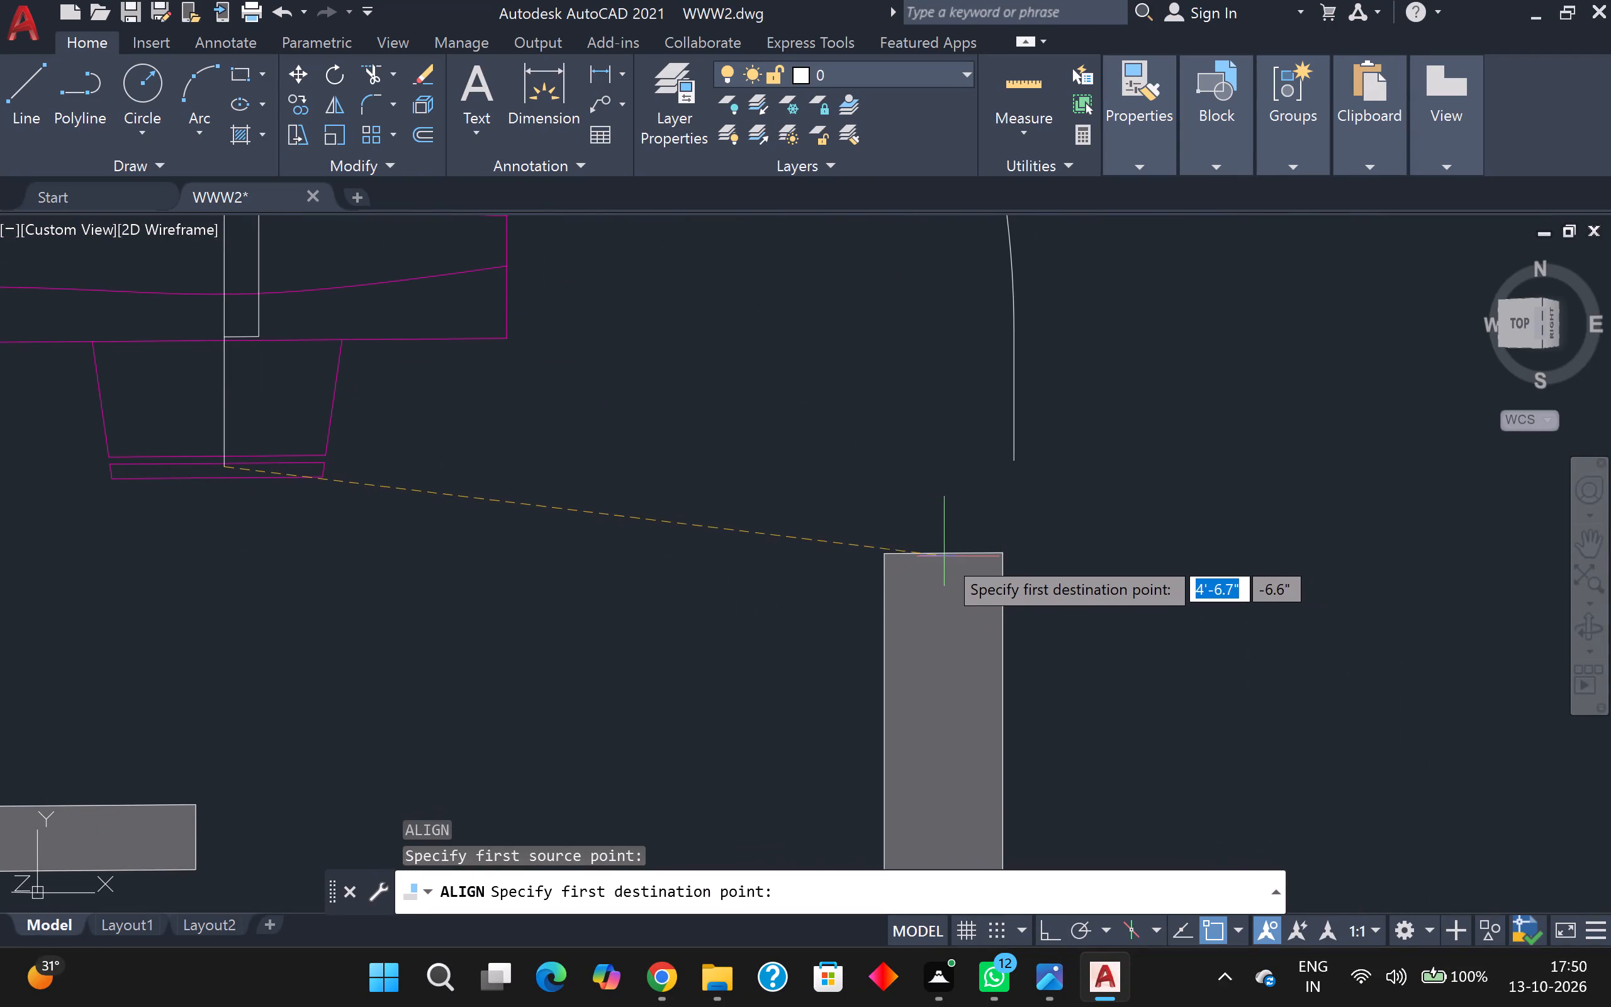
pyautogui.click(943, 556)
pyautogui.scroll(-2, 892, 435)
pyautogui.moveTo(892, 435); pyautogui.dragTo(751, 564, button='middle')
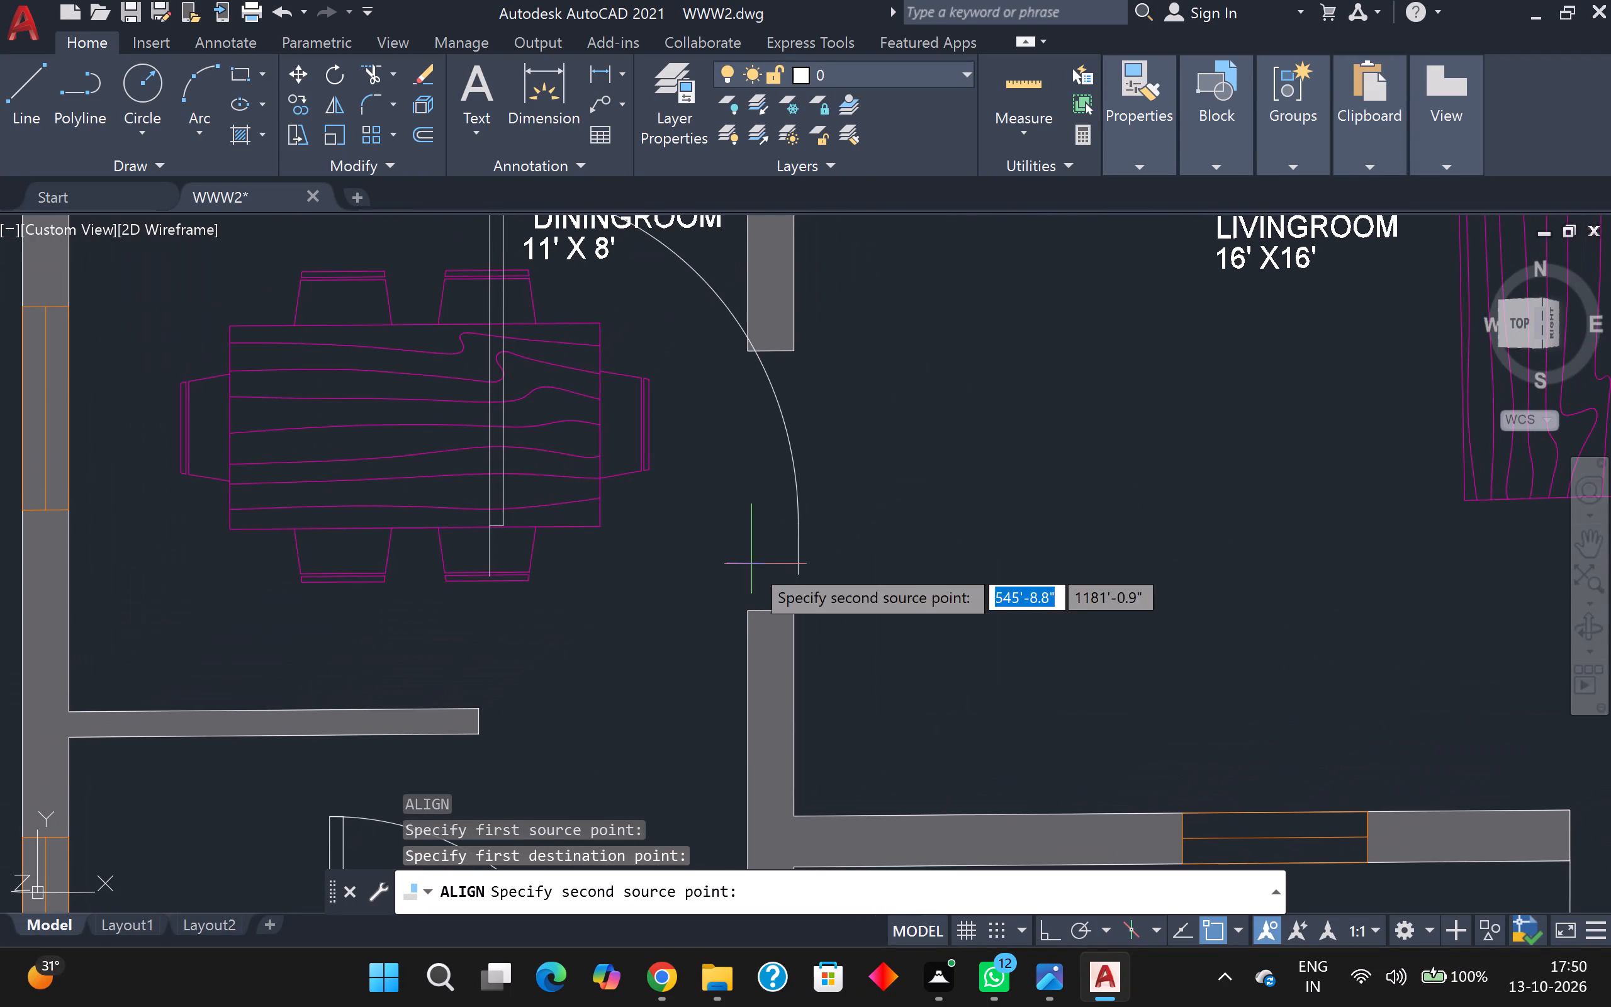
pyautogui.click(797, 566)
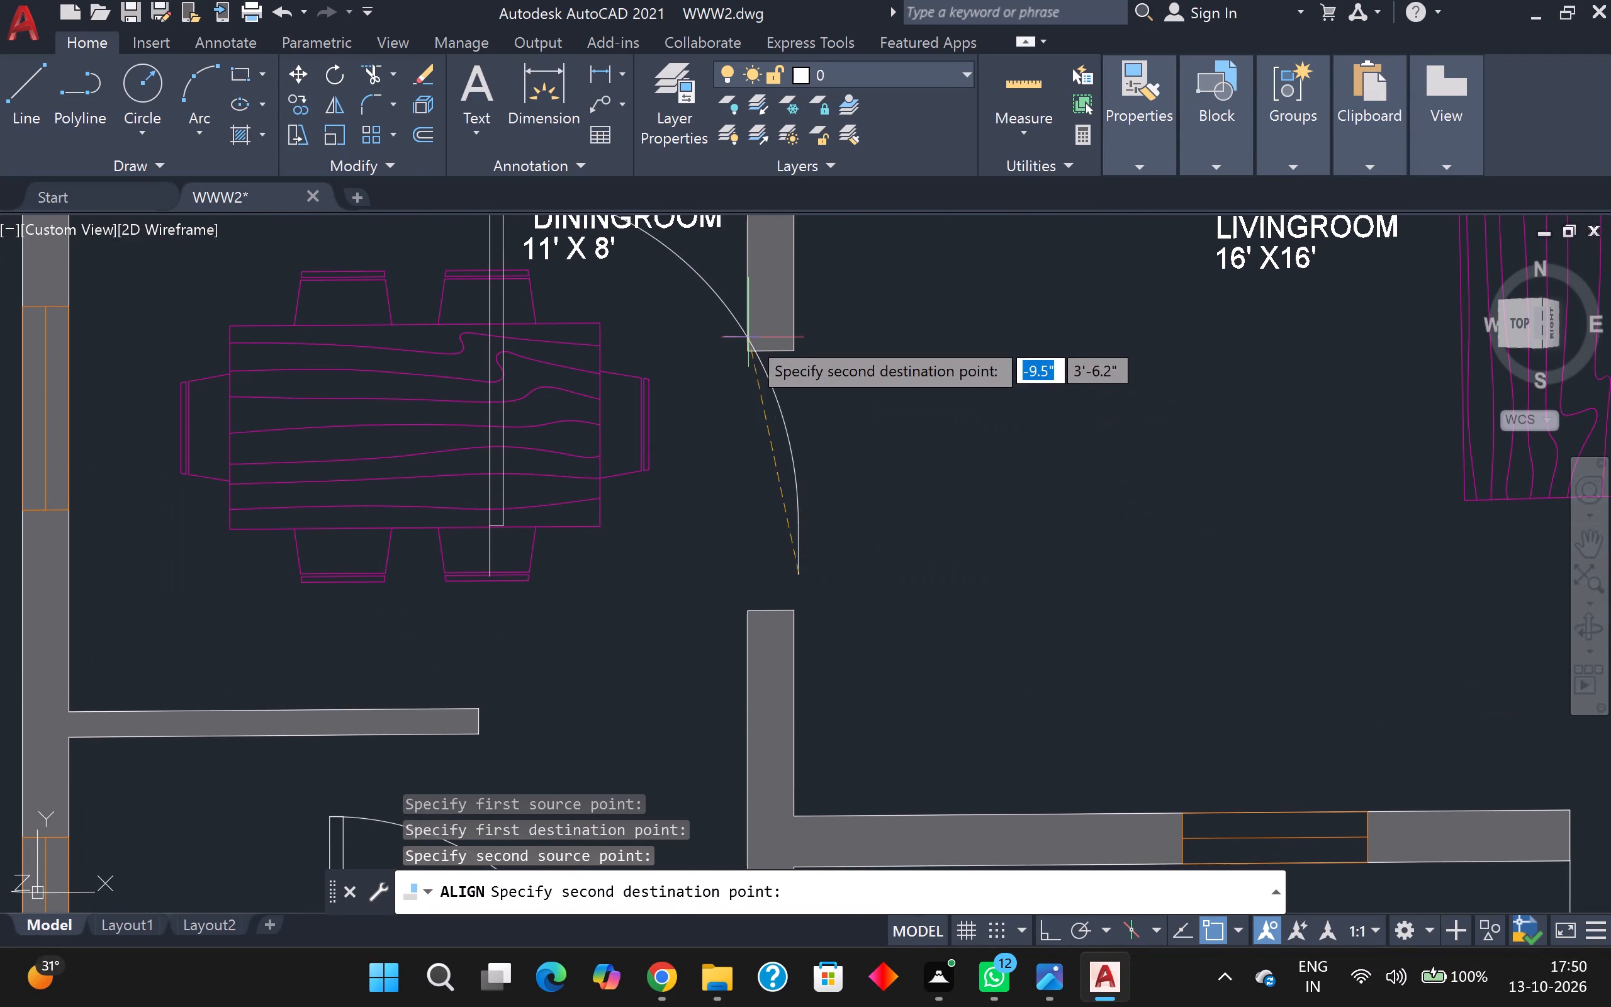
pyautogui.scroll(2, 748, 338)
pyautogui.scroll(2, 797, 368)
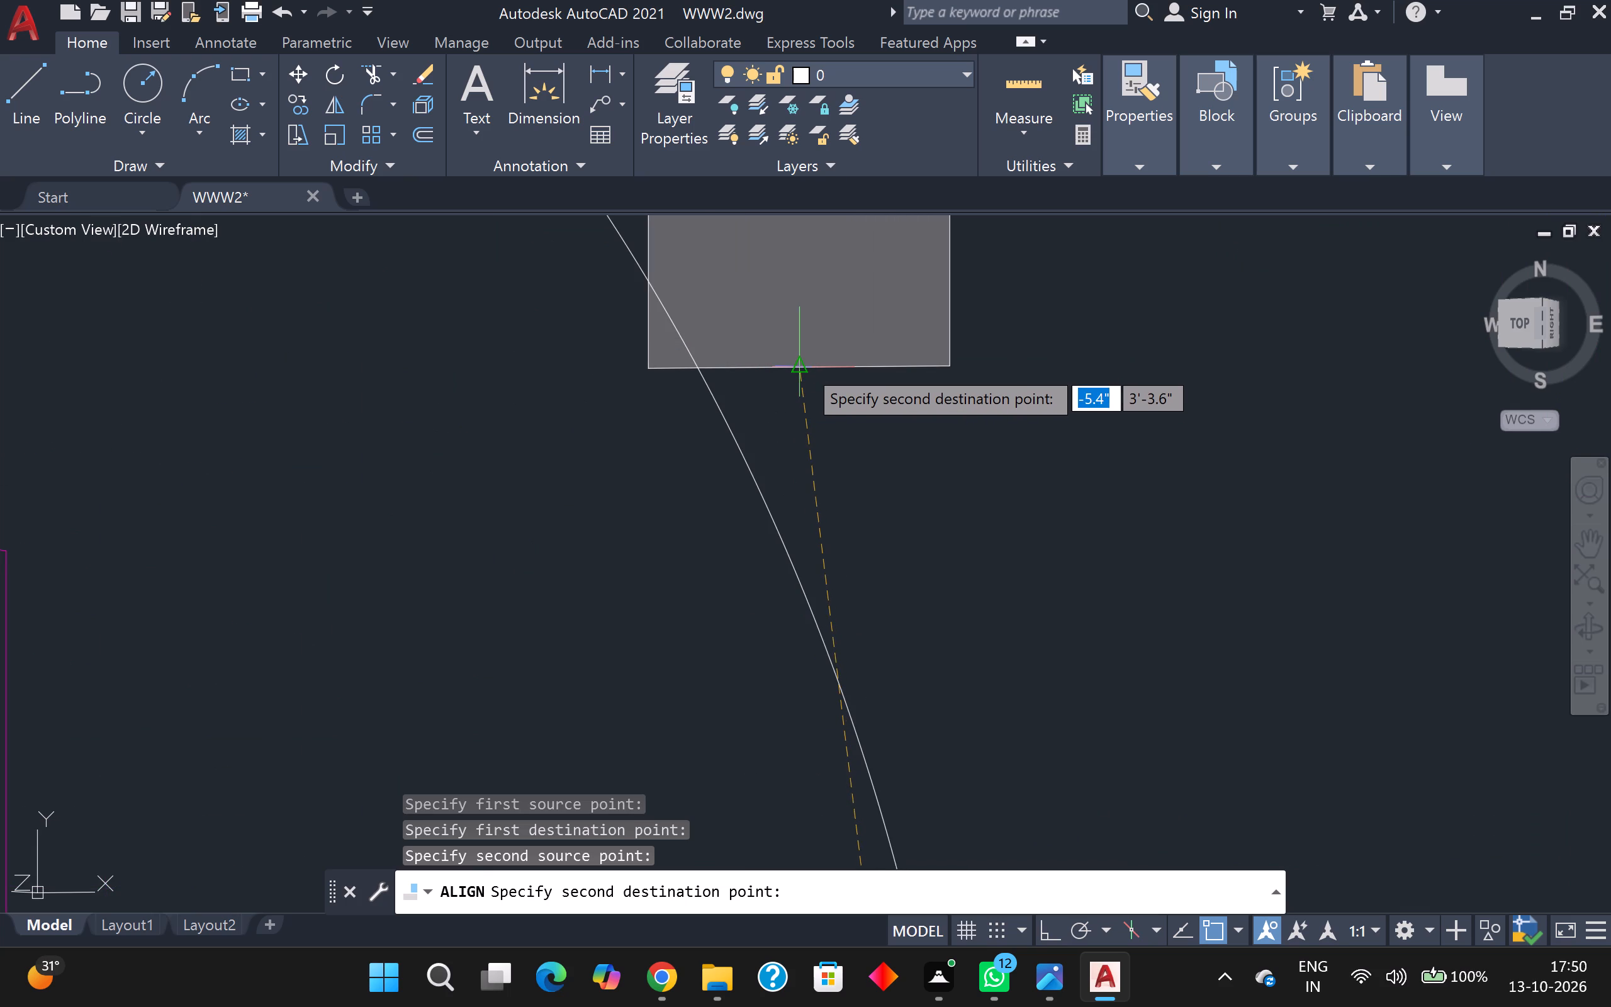
pyautogui.click(804, 365)
pyautogui.scroll(-5, 804, 365)
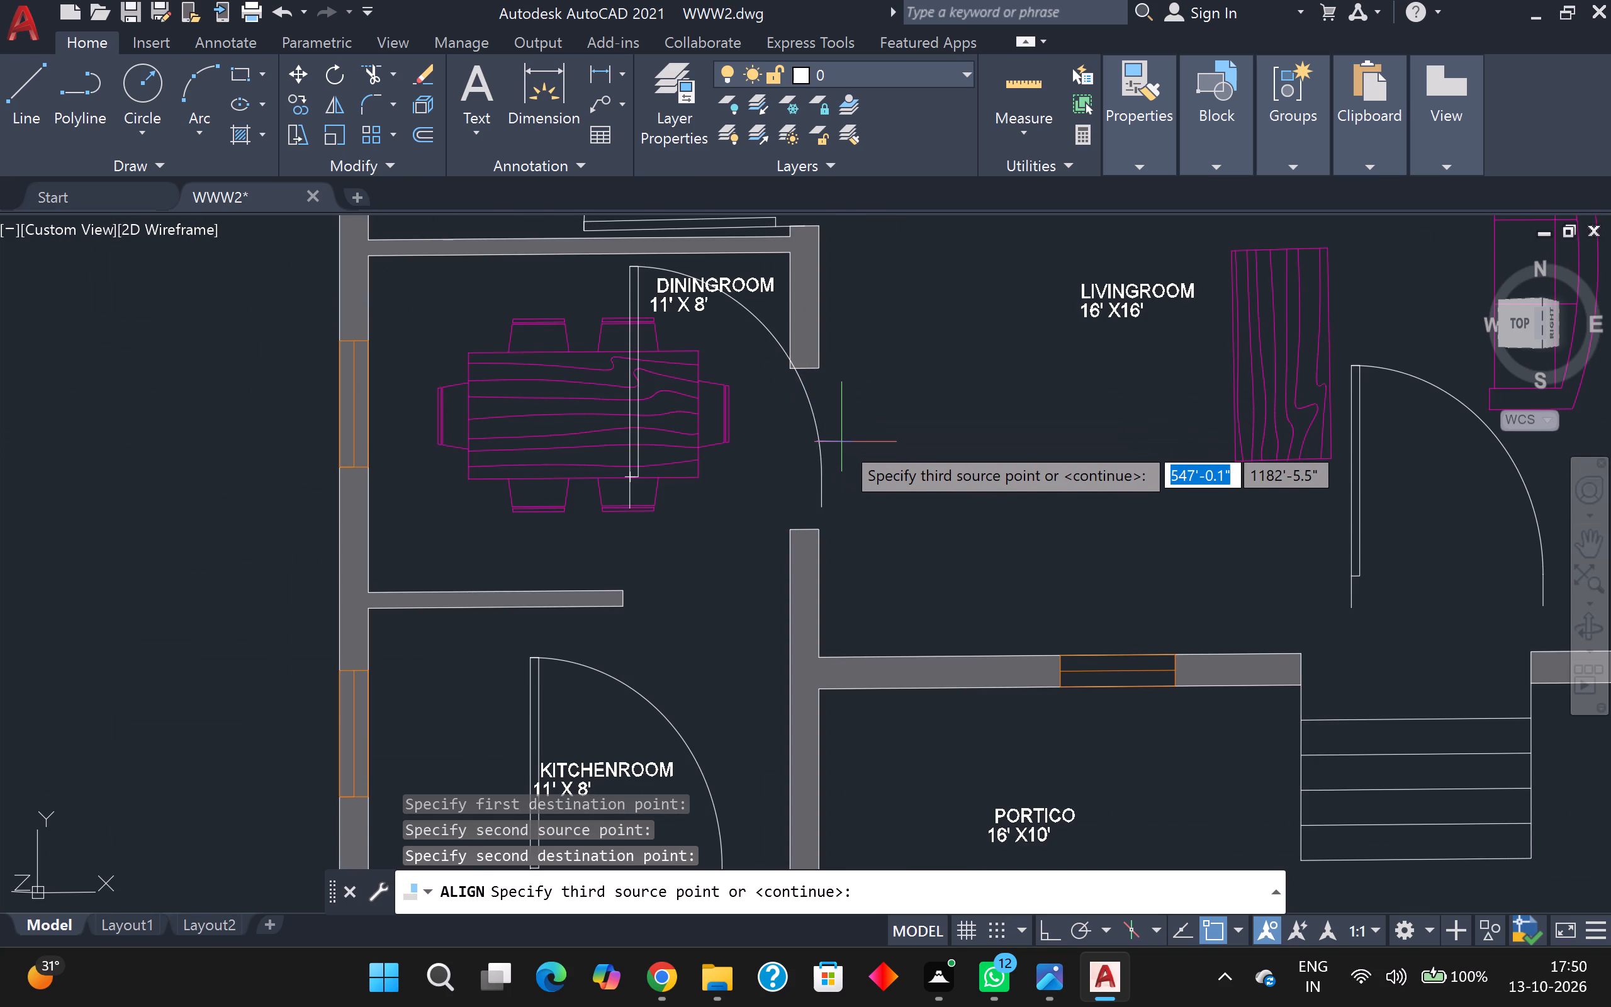
pyautogui.press('Return')
pyautogui.moveTo(918, 519); pyautogui.dragTo(841, 452)
pyautogui.scroll(-1, 841, 452)
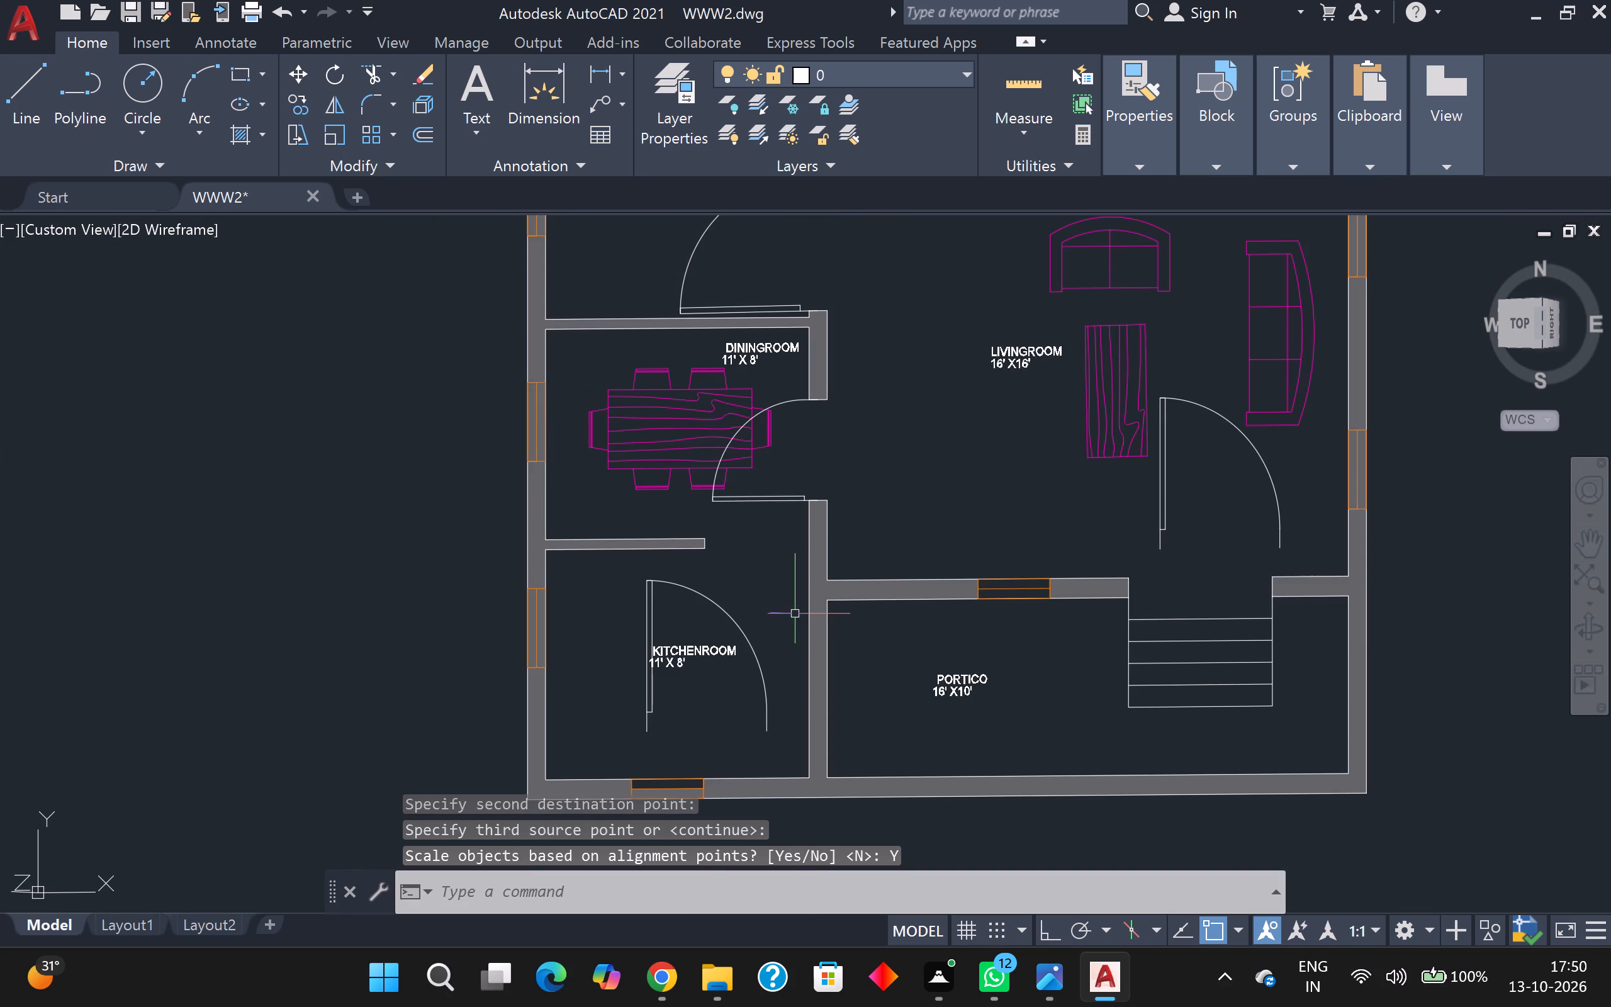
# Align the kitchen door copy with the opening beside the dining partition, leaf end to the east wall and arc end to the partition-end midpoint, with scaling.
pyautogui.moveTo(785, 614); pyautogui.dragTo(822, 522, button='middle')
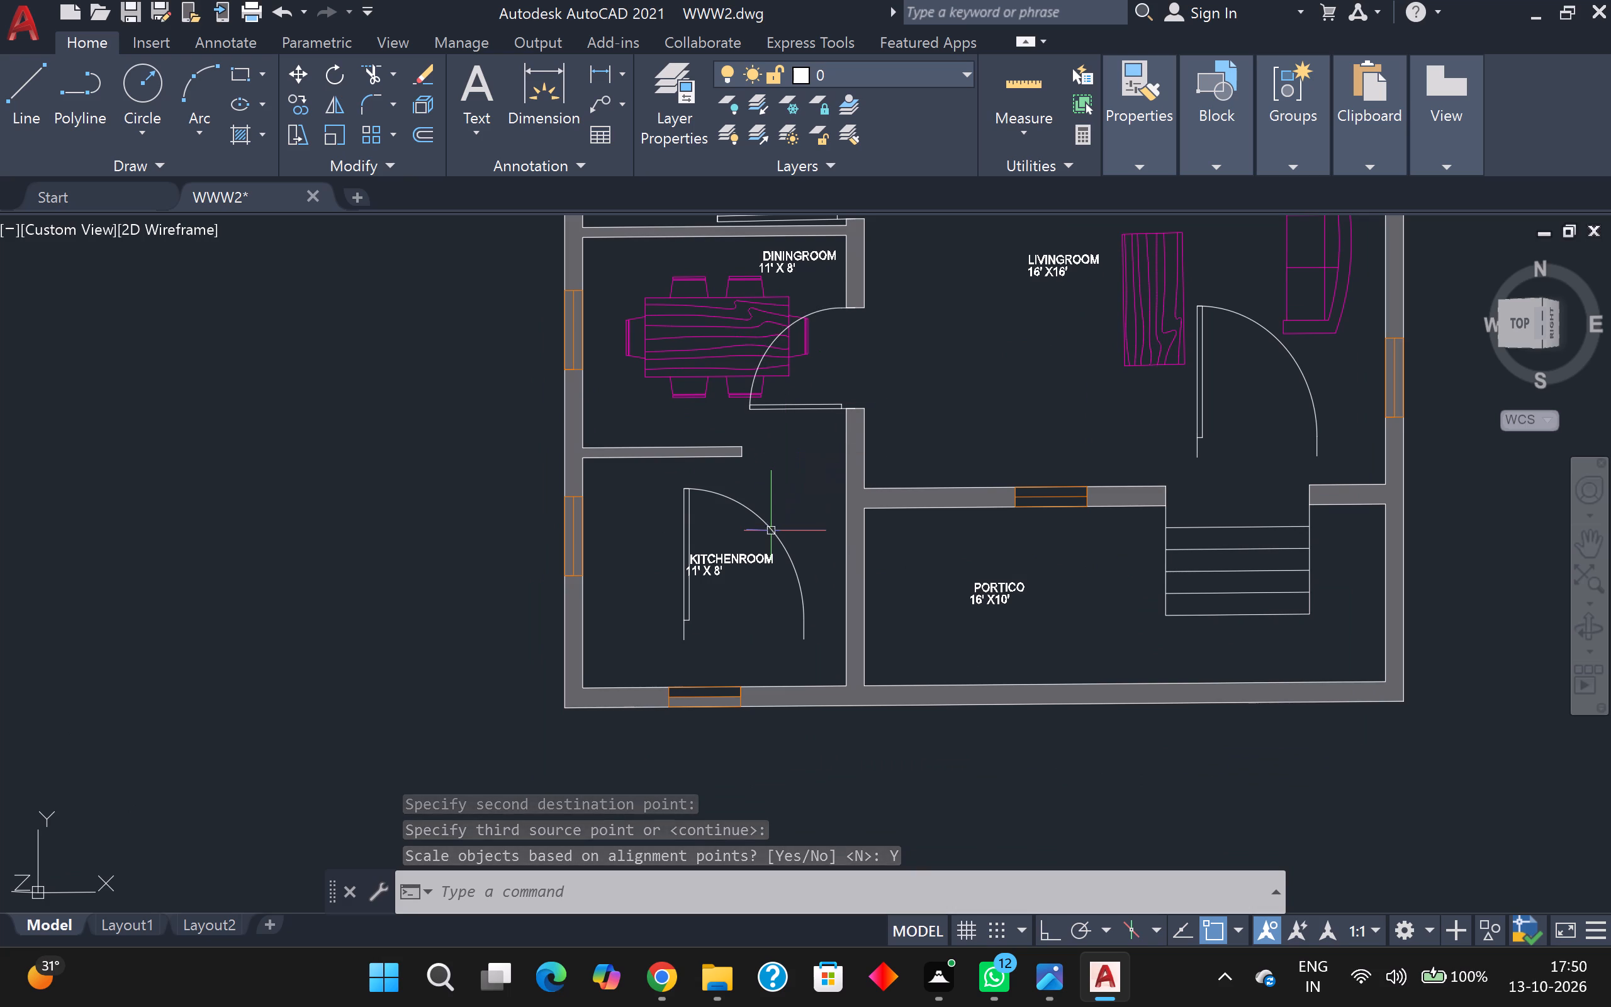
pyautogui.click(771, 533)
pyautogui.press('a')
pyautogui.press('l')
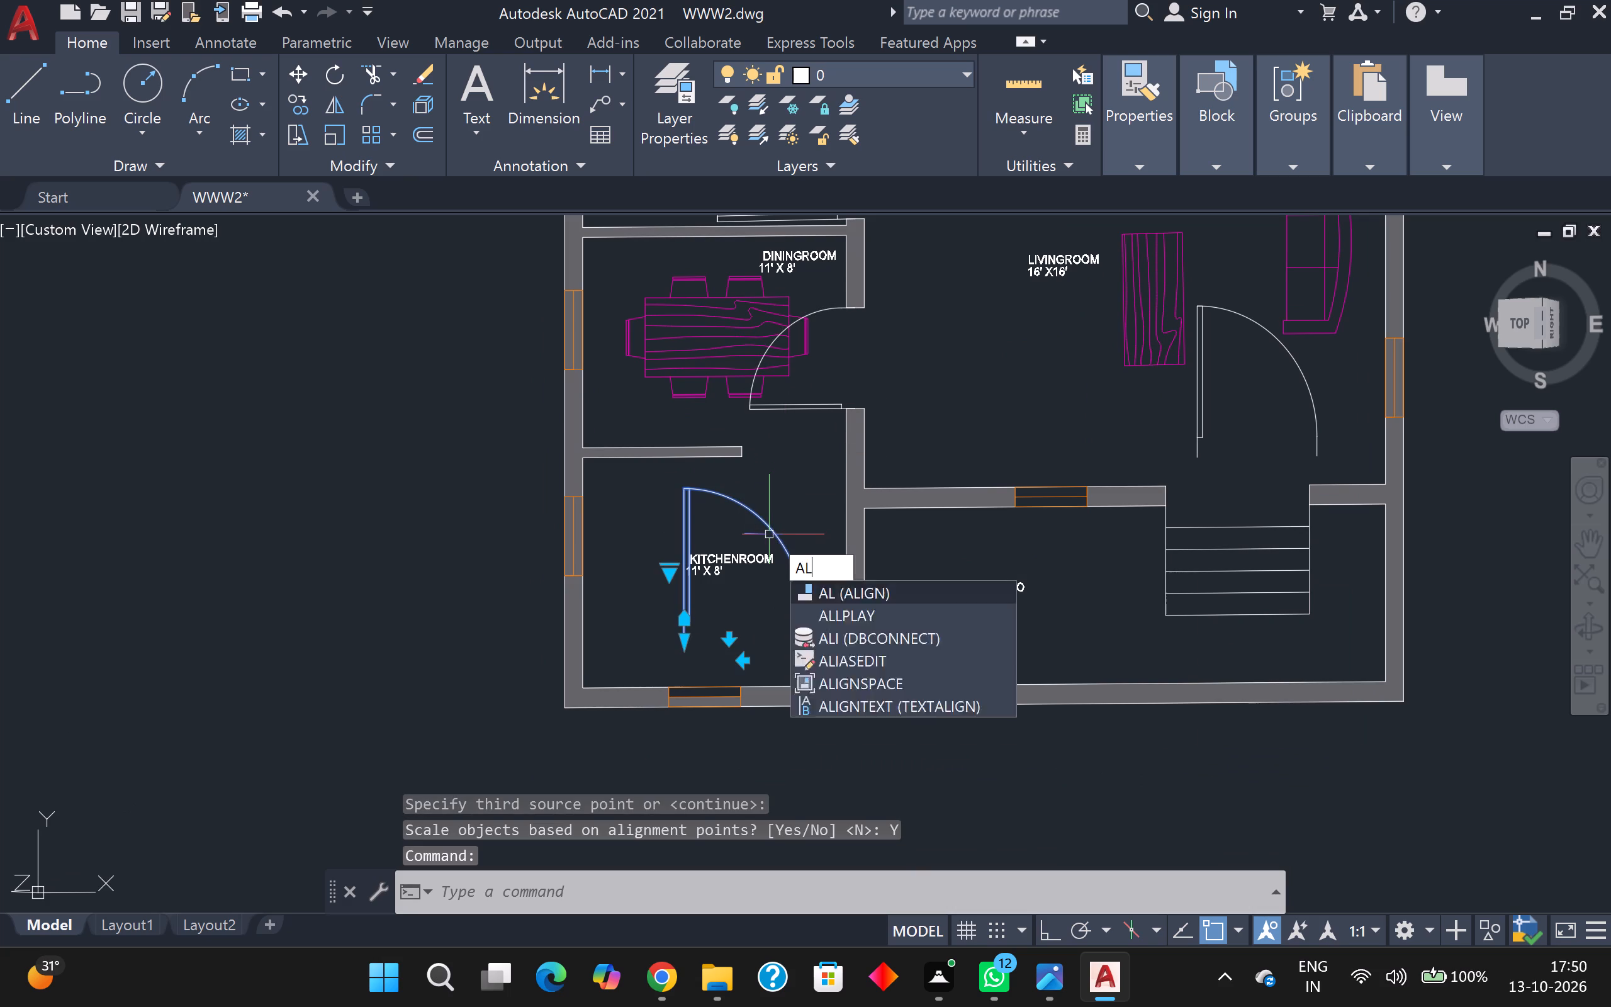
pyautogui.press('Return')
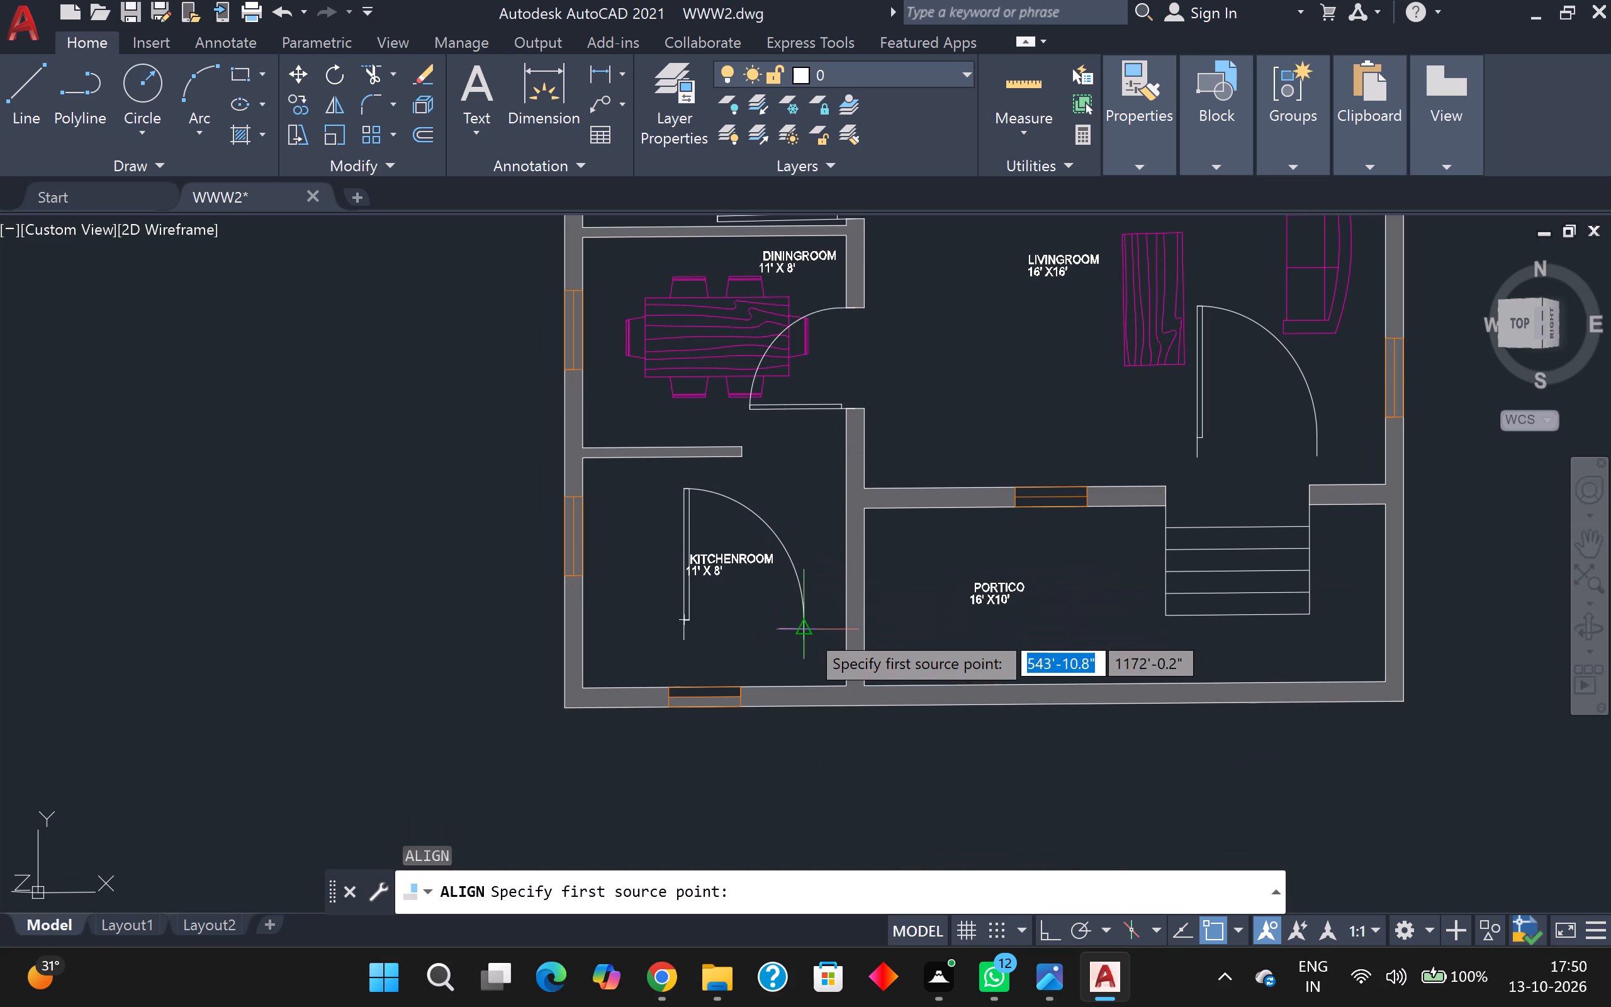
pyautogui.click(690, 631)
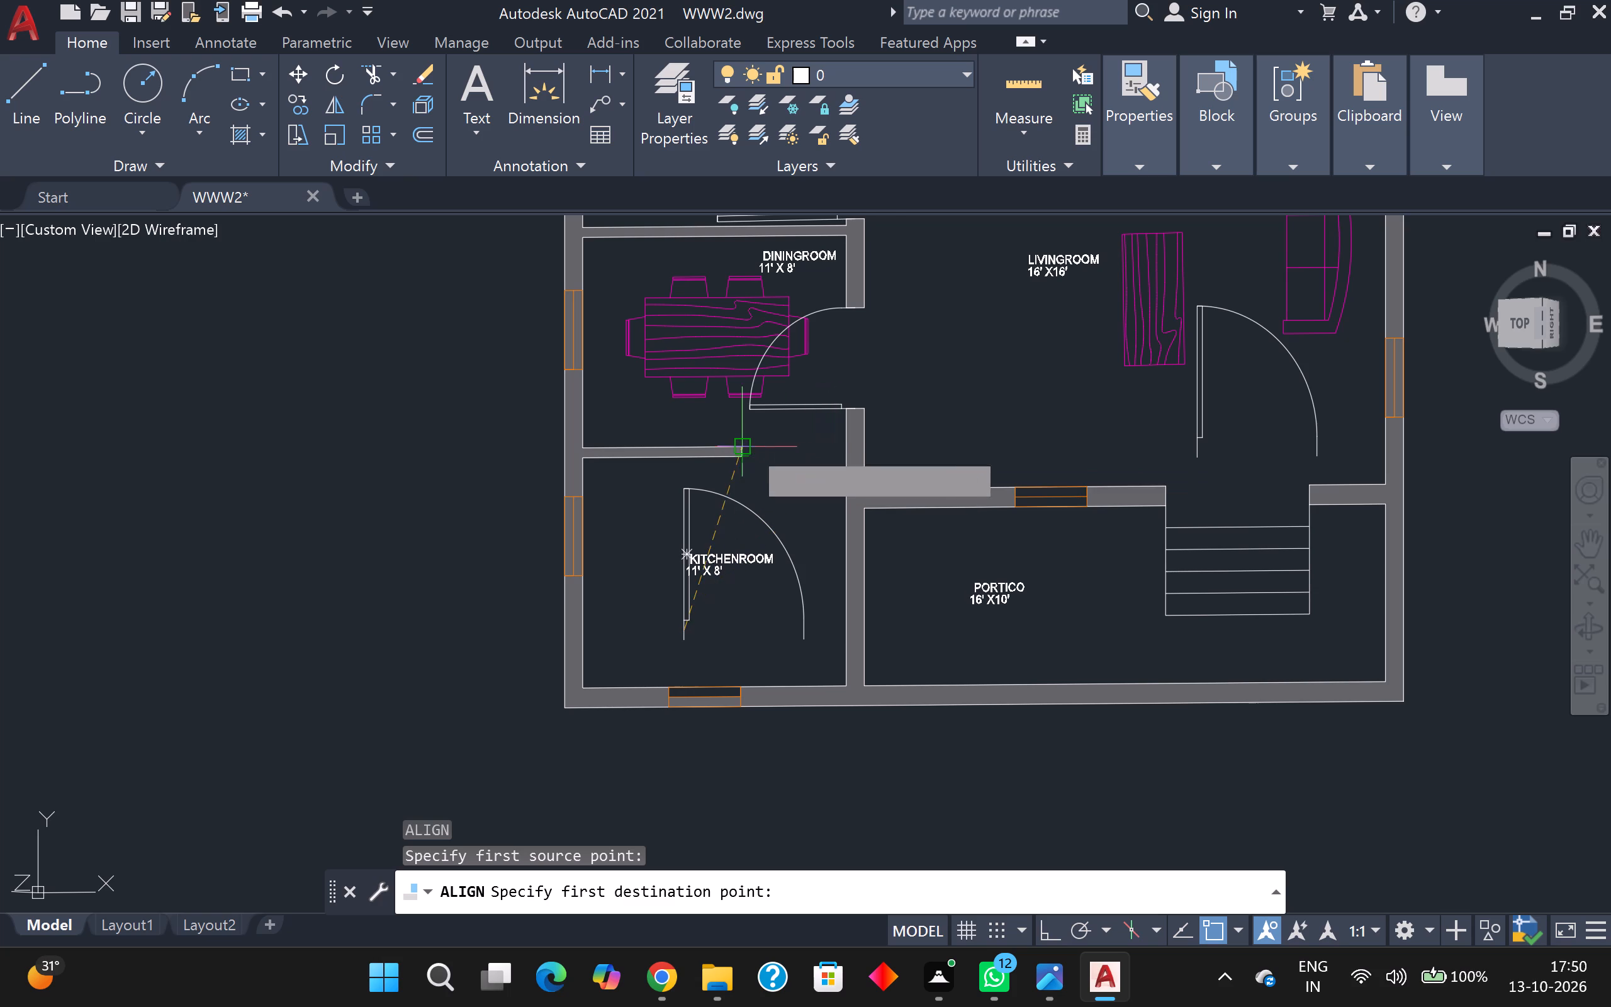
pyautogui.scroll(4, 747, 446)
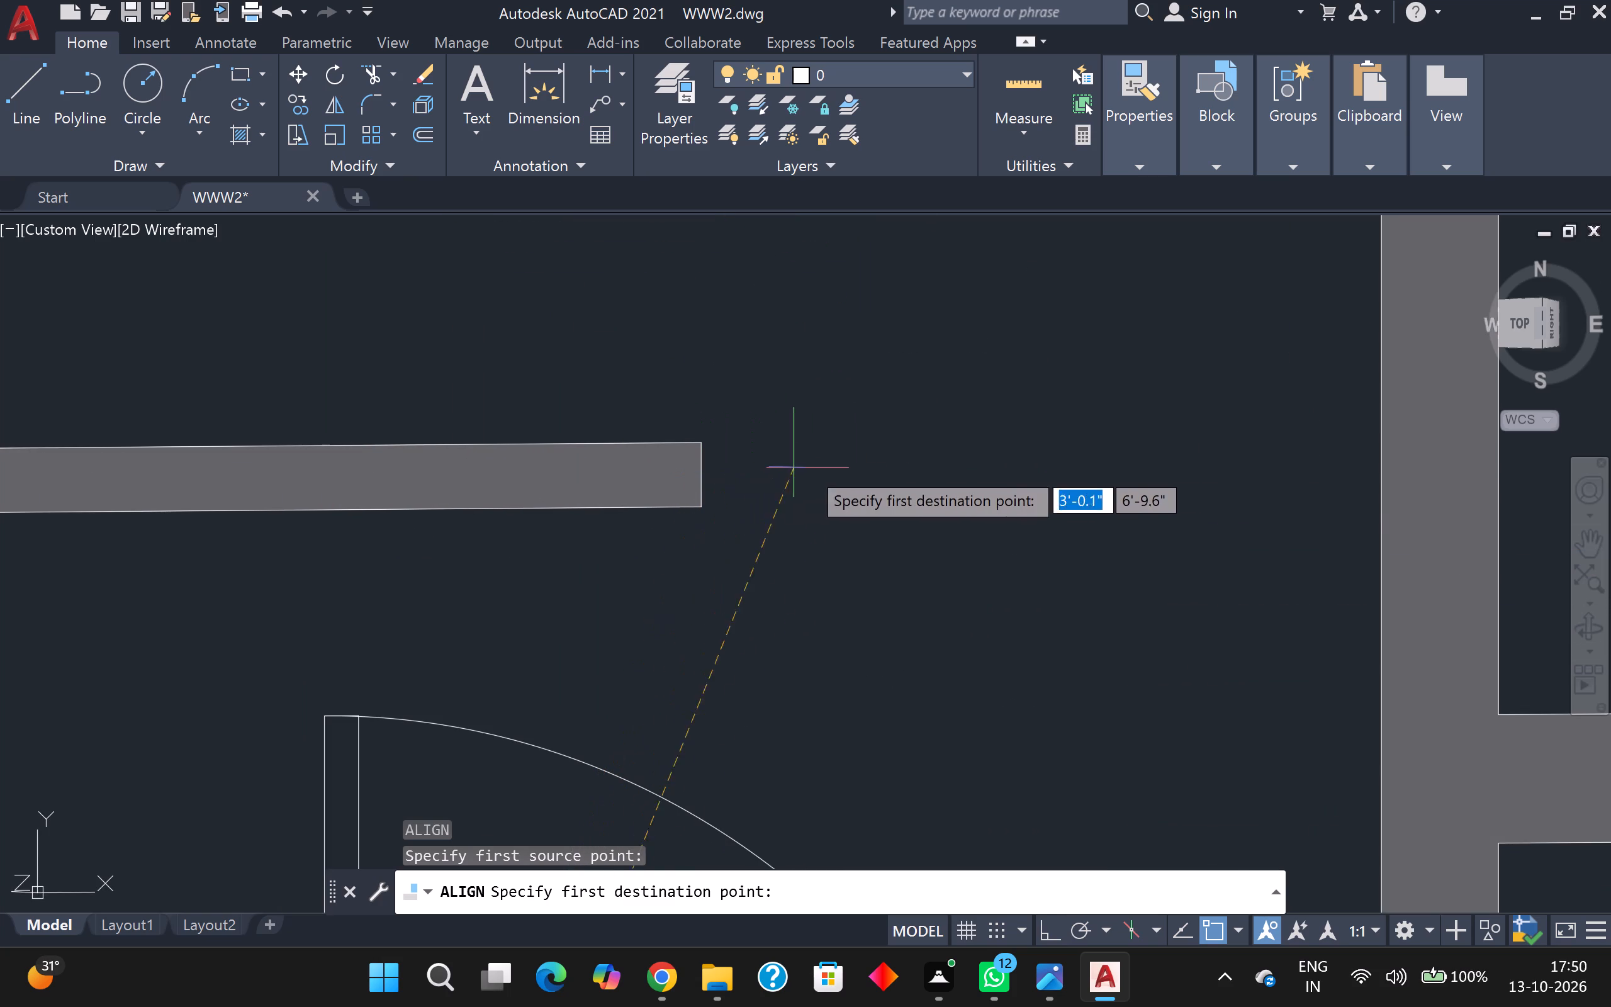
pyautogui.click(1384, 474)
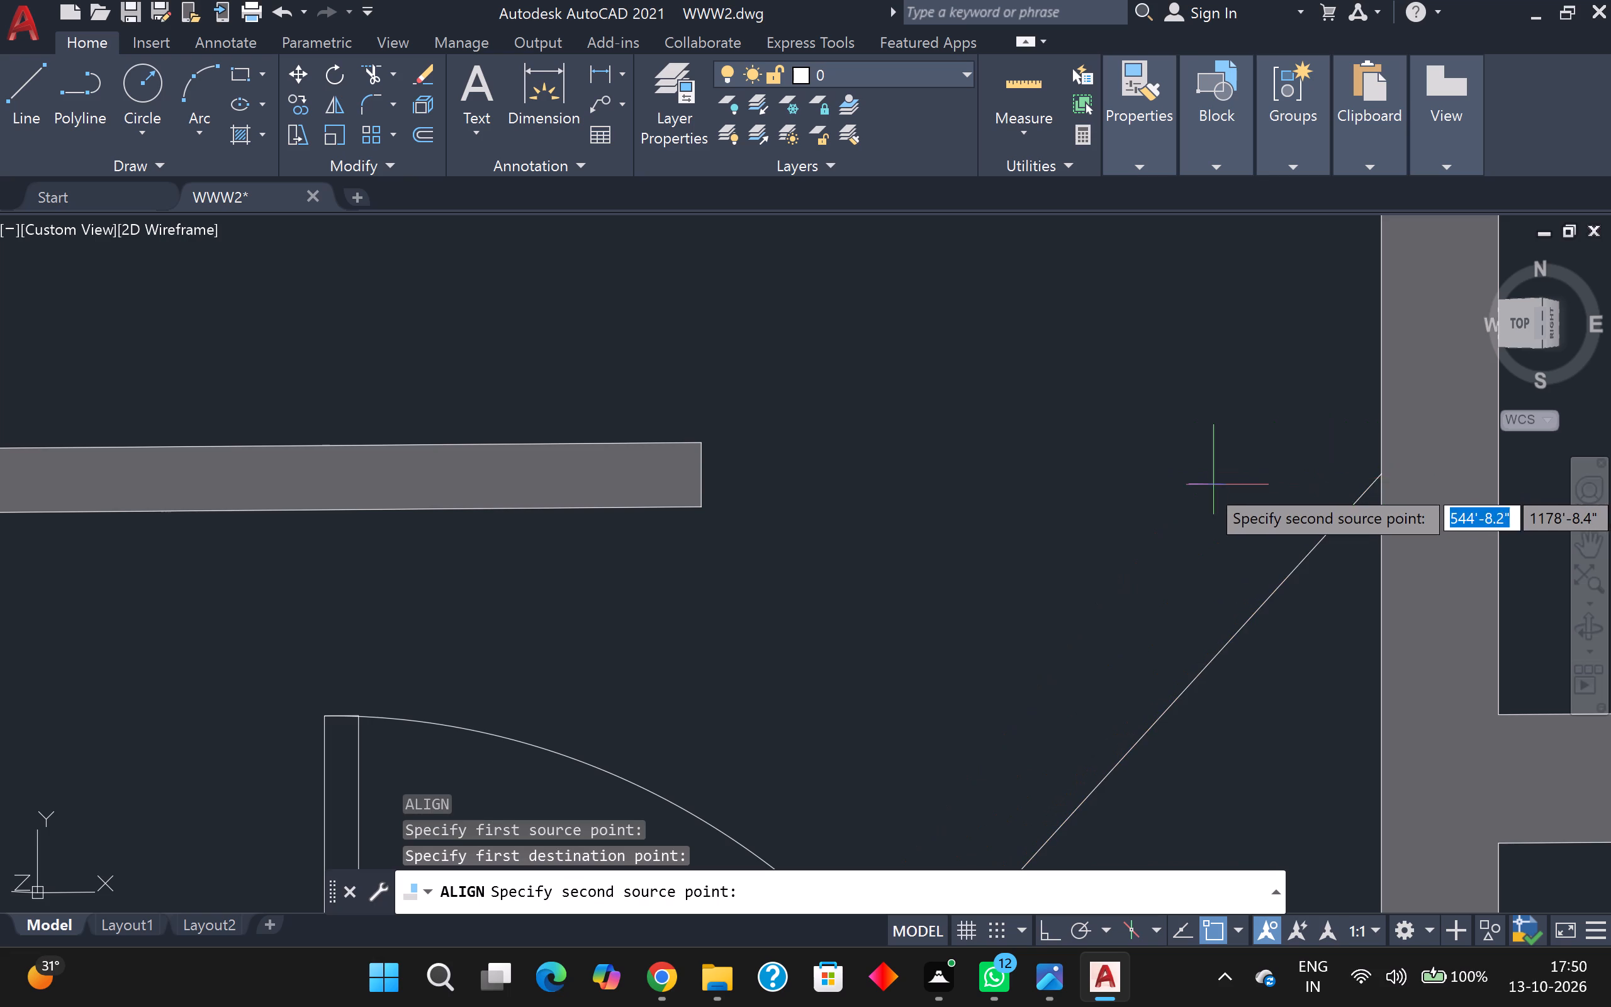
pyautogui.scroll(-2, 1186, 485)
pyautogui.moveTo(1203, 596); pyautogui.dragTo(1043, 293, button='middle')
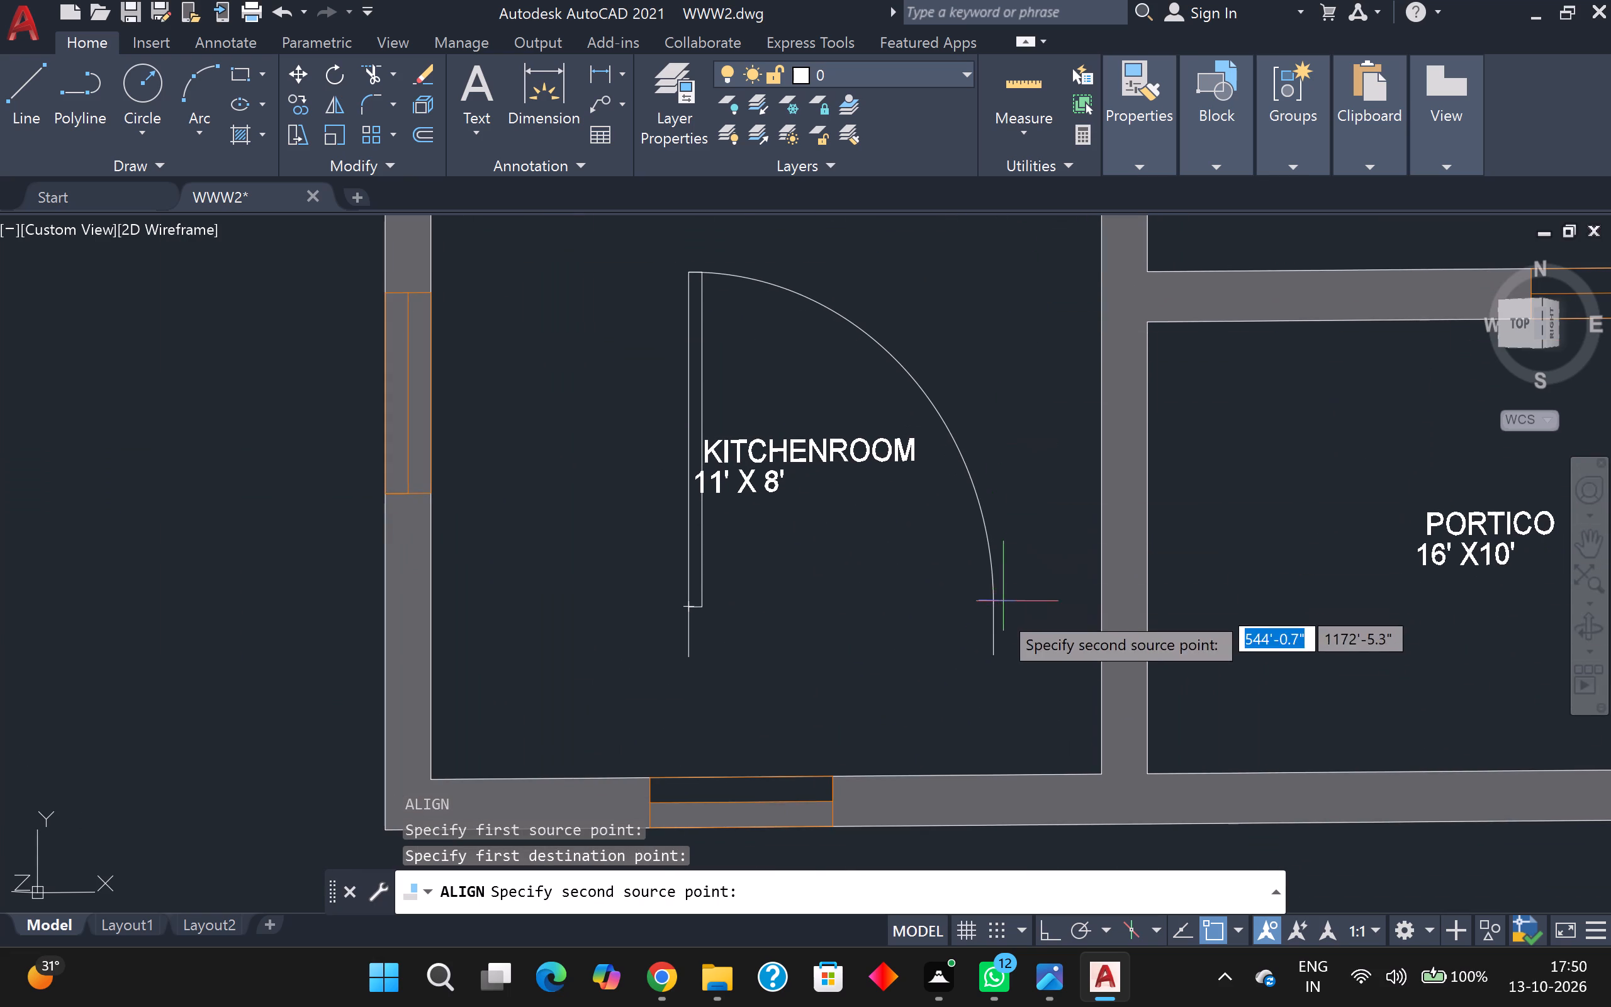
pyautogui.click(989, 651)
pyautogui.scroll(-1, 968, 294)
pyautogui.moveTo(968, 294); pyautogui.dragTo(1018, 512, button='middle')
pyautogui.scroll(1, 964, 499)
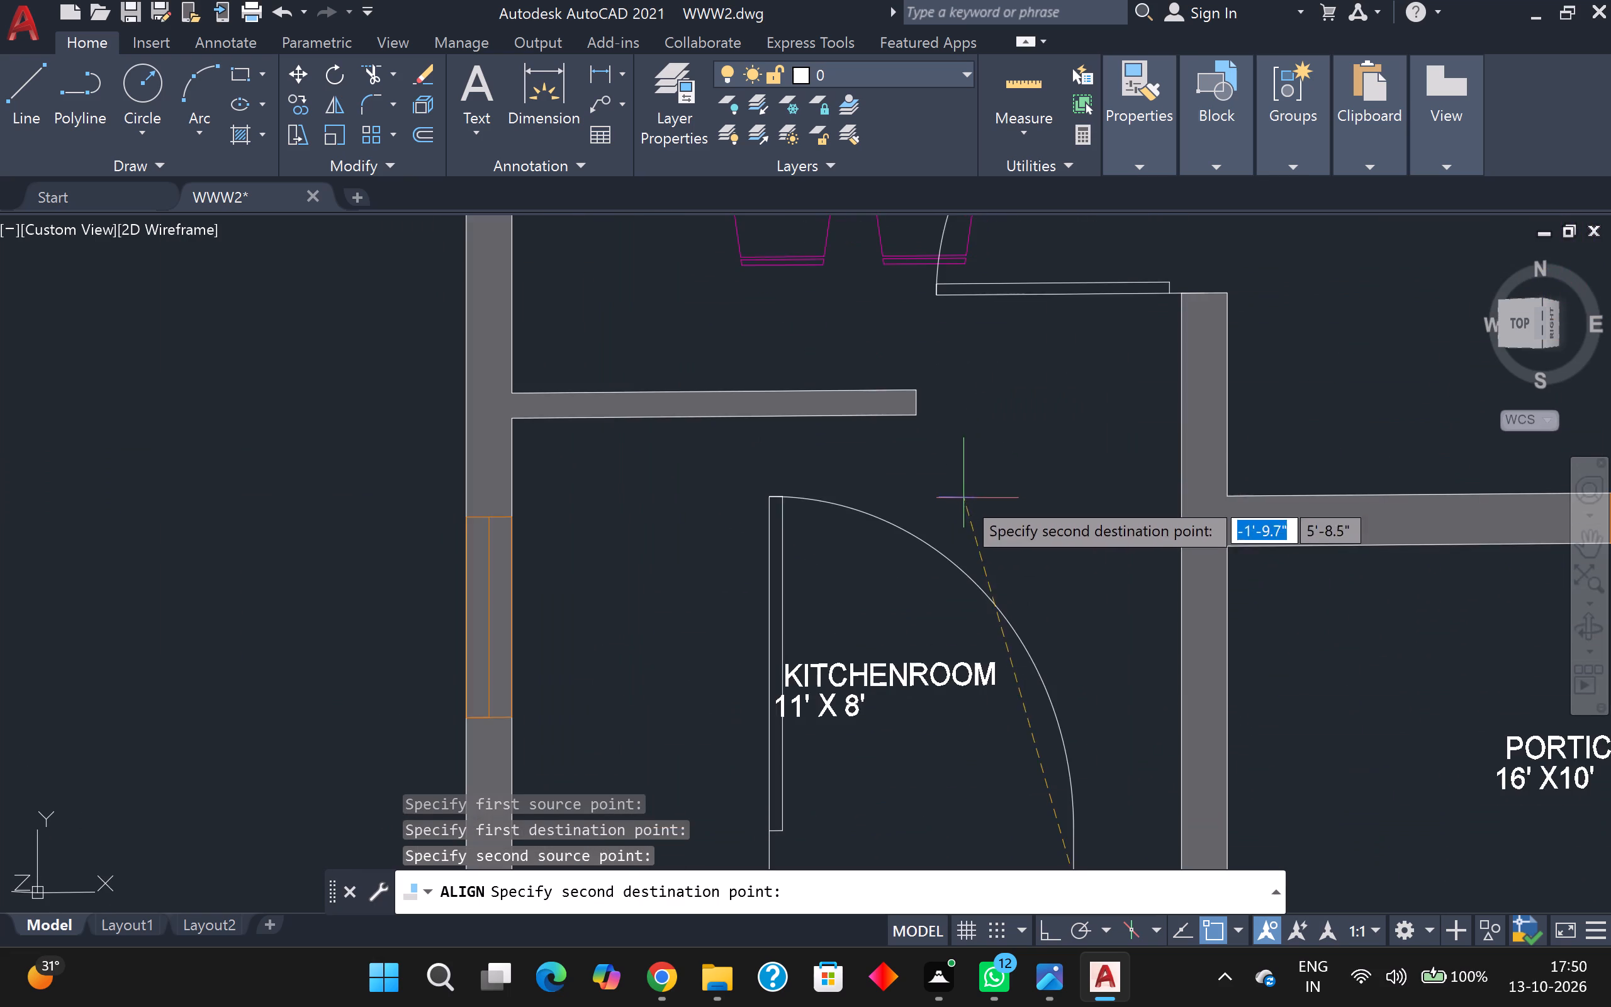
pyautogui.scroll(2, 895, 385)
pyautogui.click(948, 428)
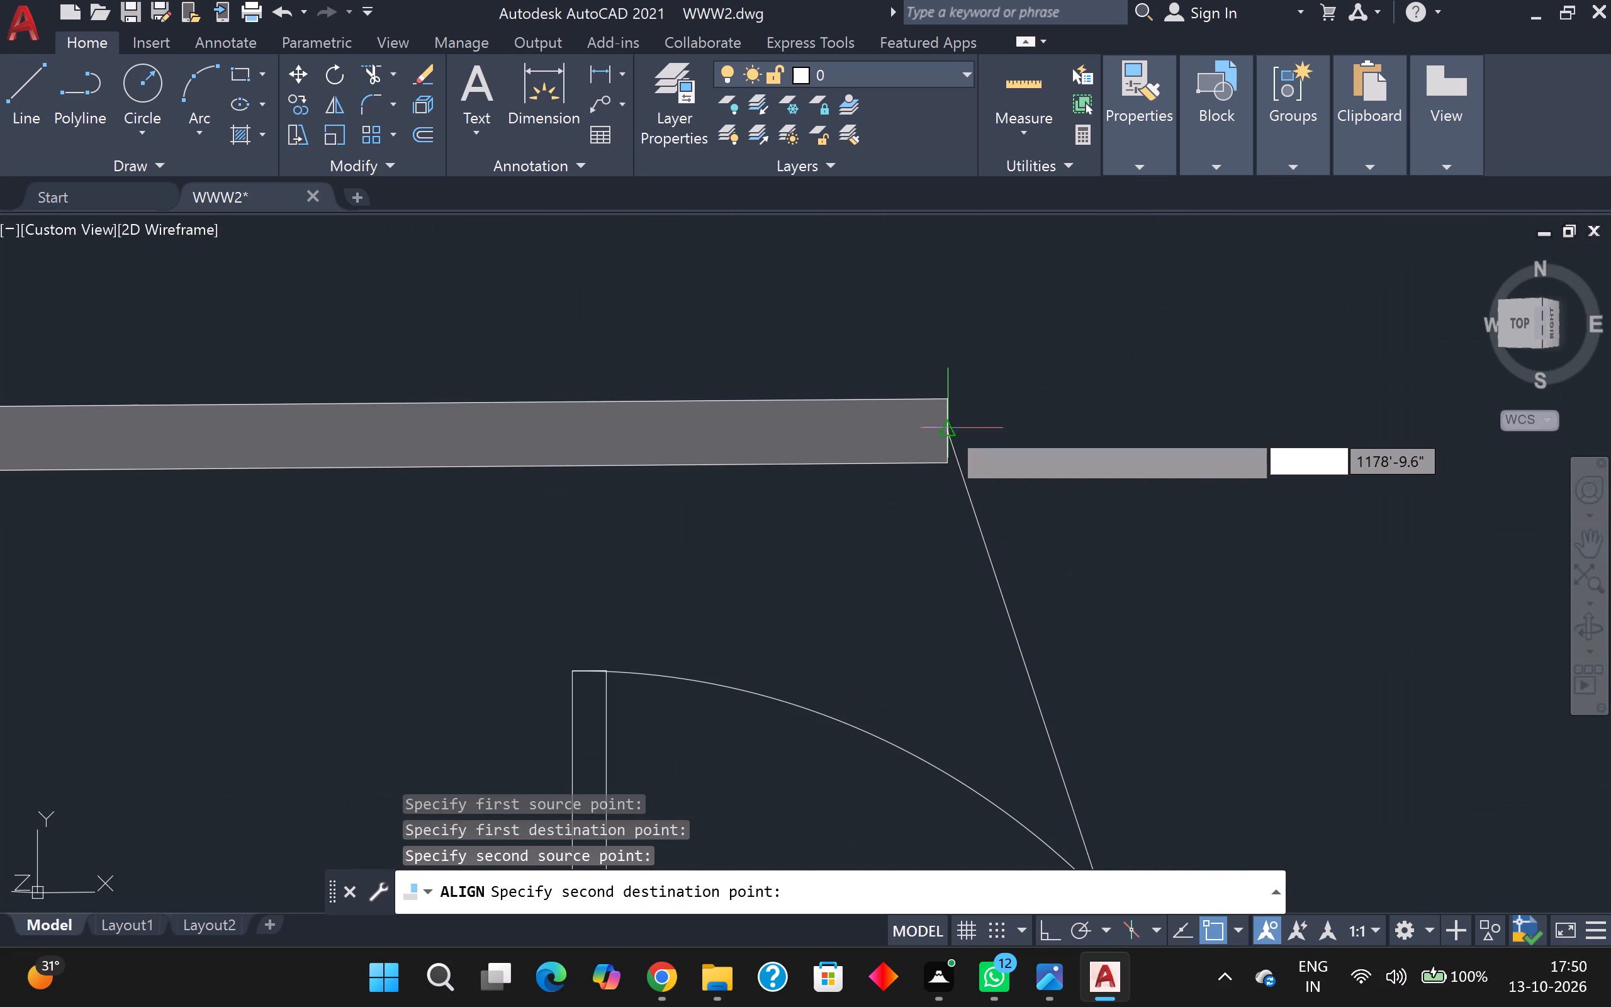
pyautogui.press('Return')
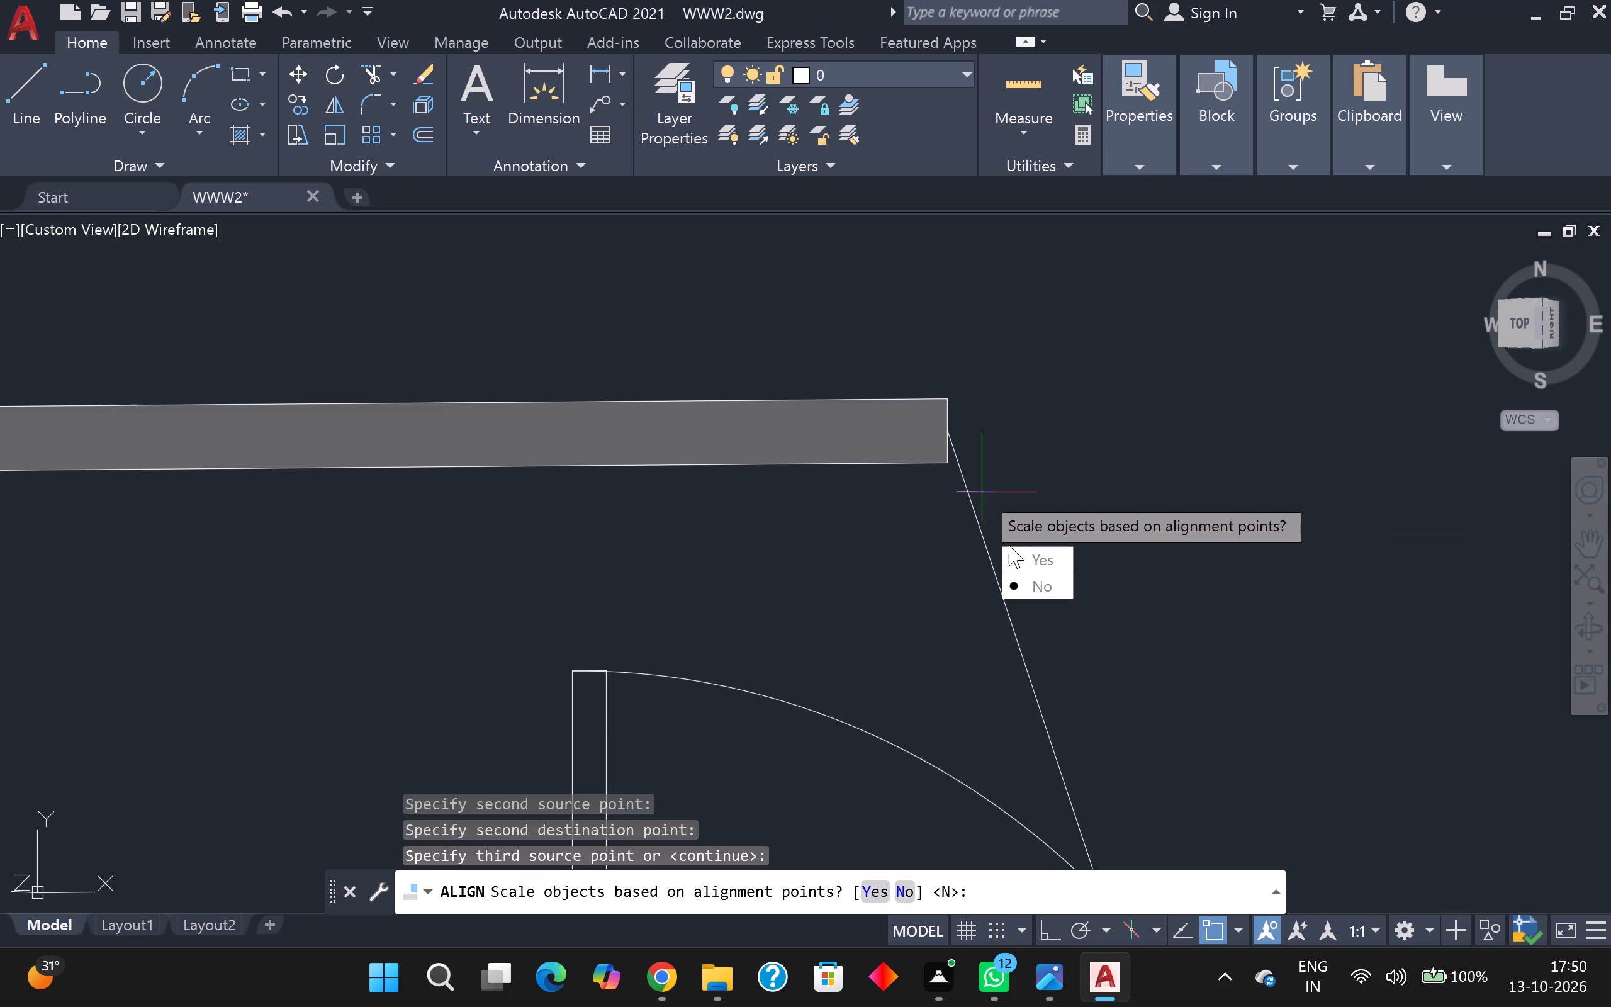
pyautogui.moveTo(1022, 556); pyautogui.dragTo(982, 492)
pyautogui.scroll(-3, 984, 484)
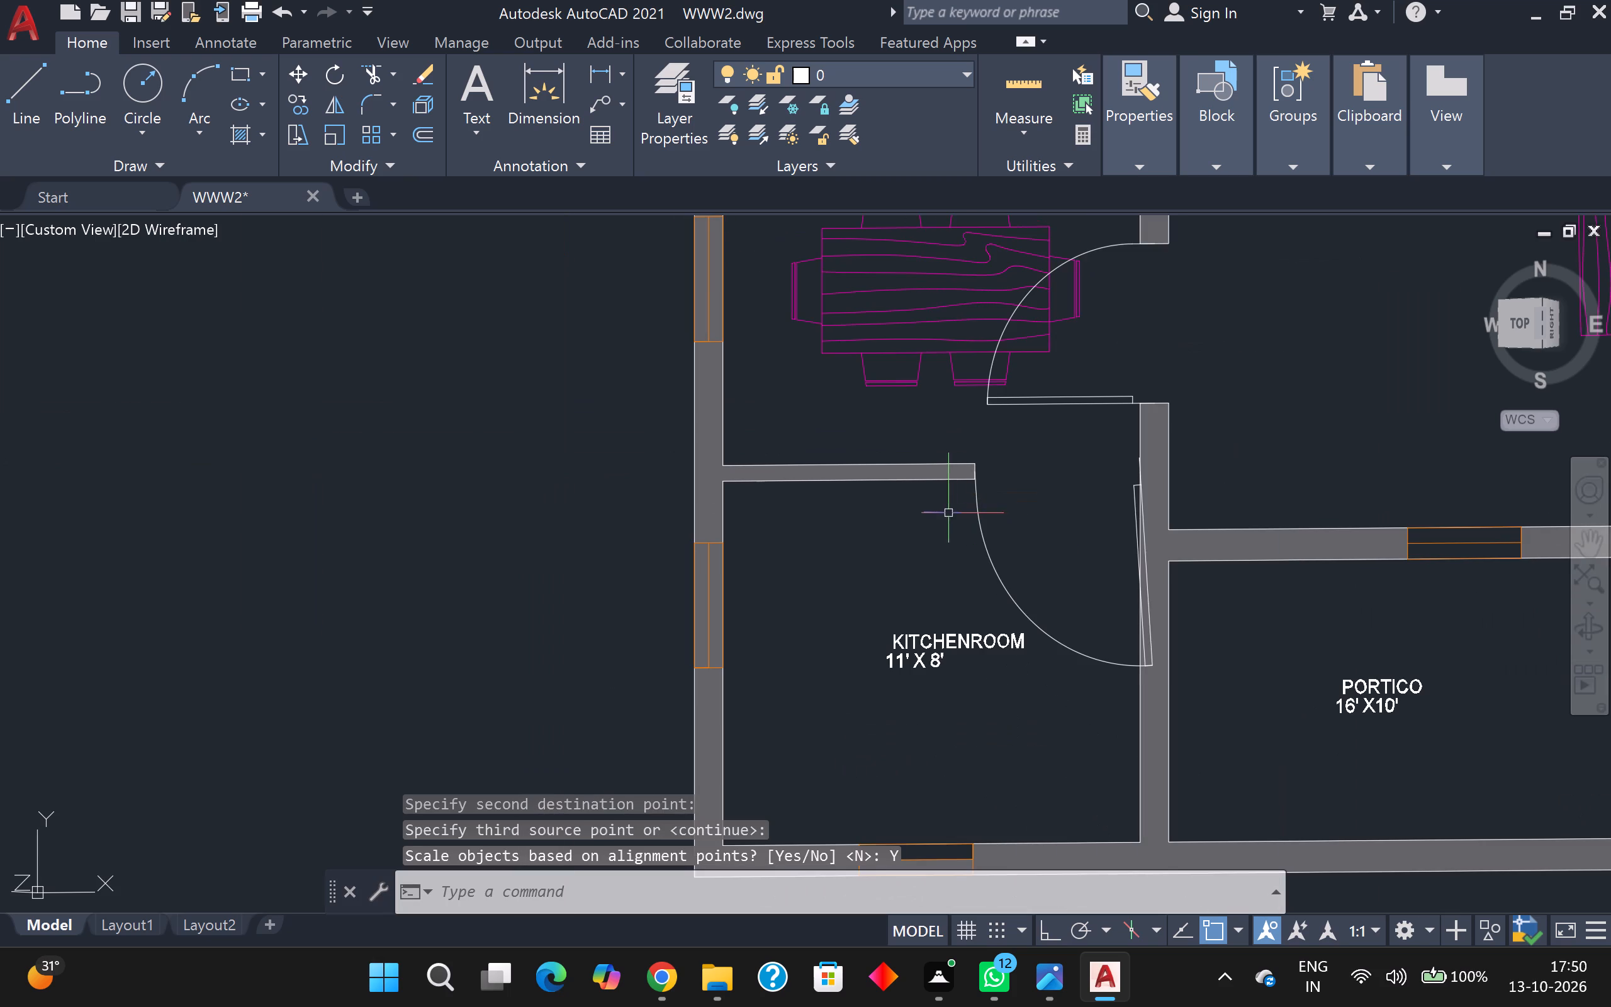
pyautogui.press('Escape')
# Move the dining table set about 1'-5" west and 9" north, away from the dining room's door swing.
pyautogui.scroll(-1, 988, 488)
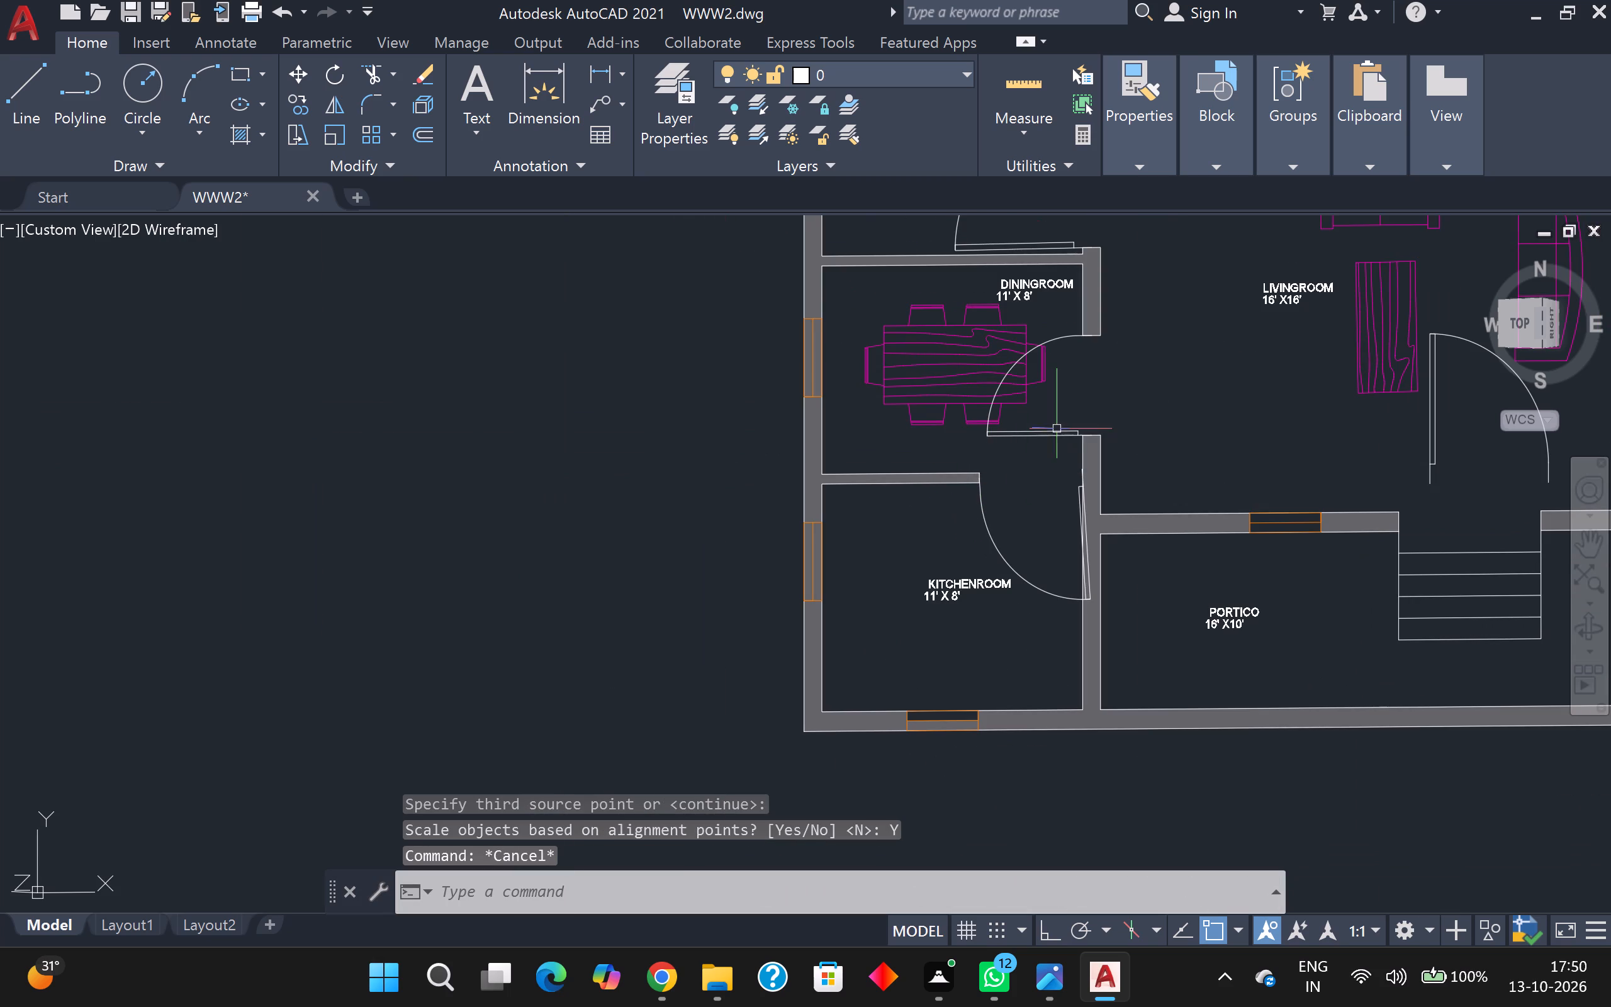
pyautogui.scroll(1, 1038, 440)
pyautogui.click(1047, 432)
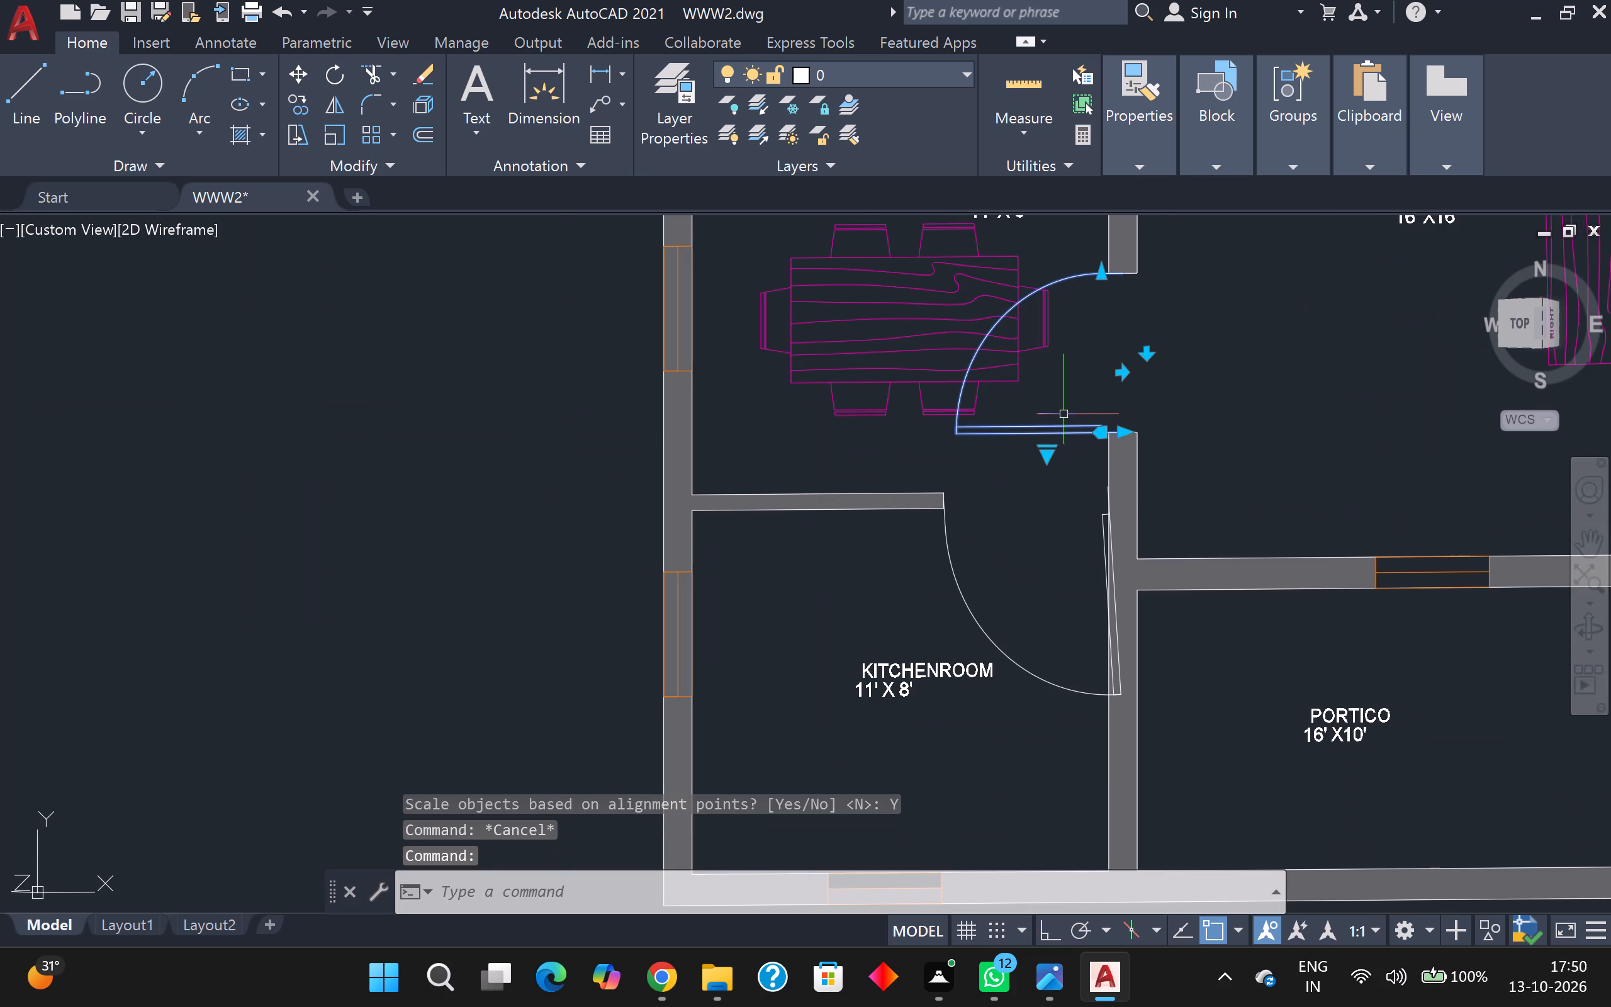
pyautogui.press('Escape')
pyautogui.click(925, 318)
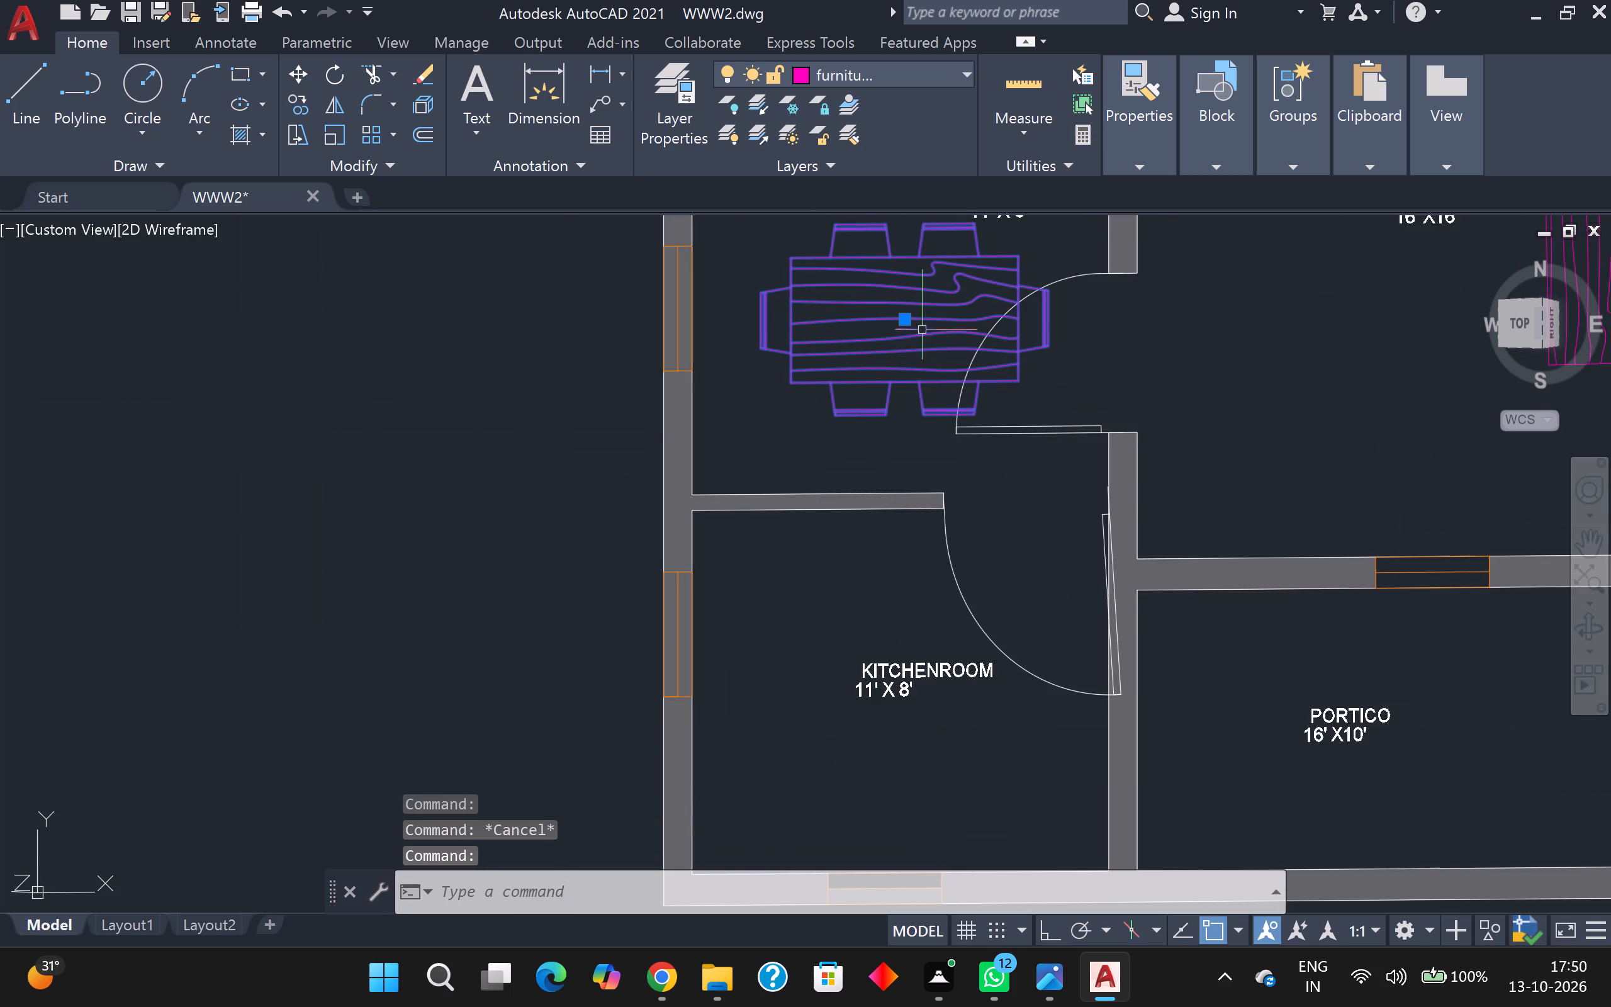
pyautogui.press('m')
pyautogui.press('Return')
pyautogui.click(900, 357)
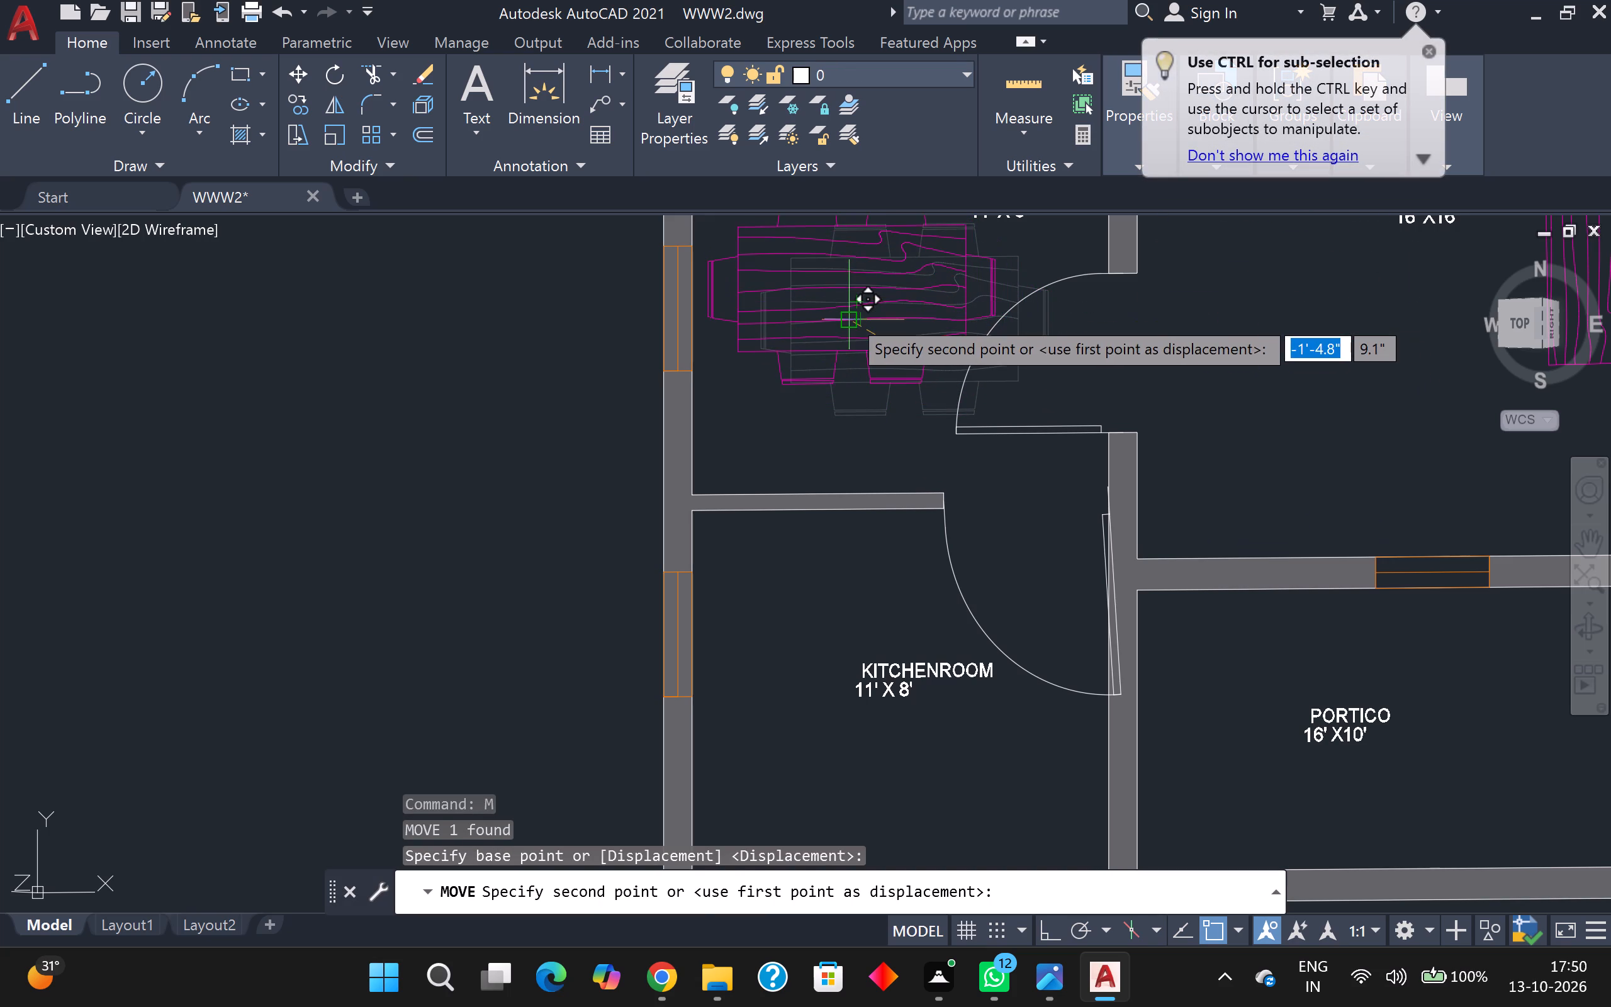
pyautogui.click(848, 315)
# Delete the door block fitted in the kitchen opening.
pyautogui.scroll(-2, 848, 315)
pyautogui.scroll(2, 916, 356)
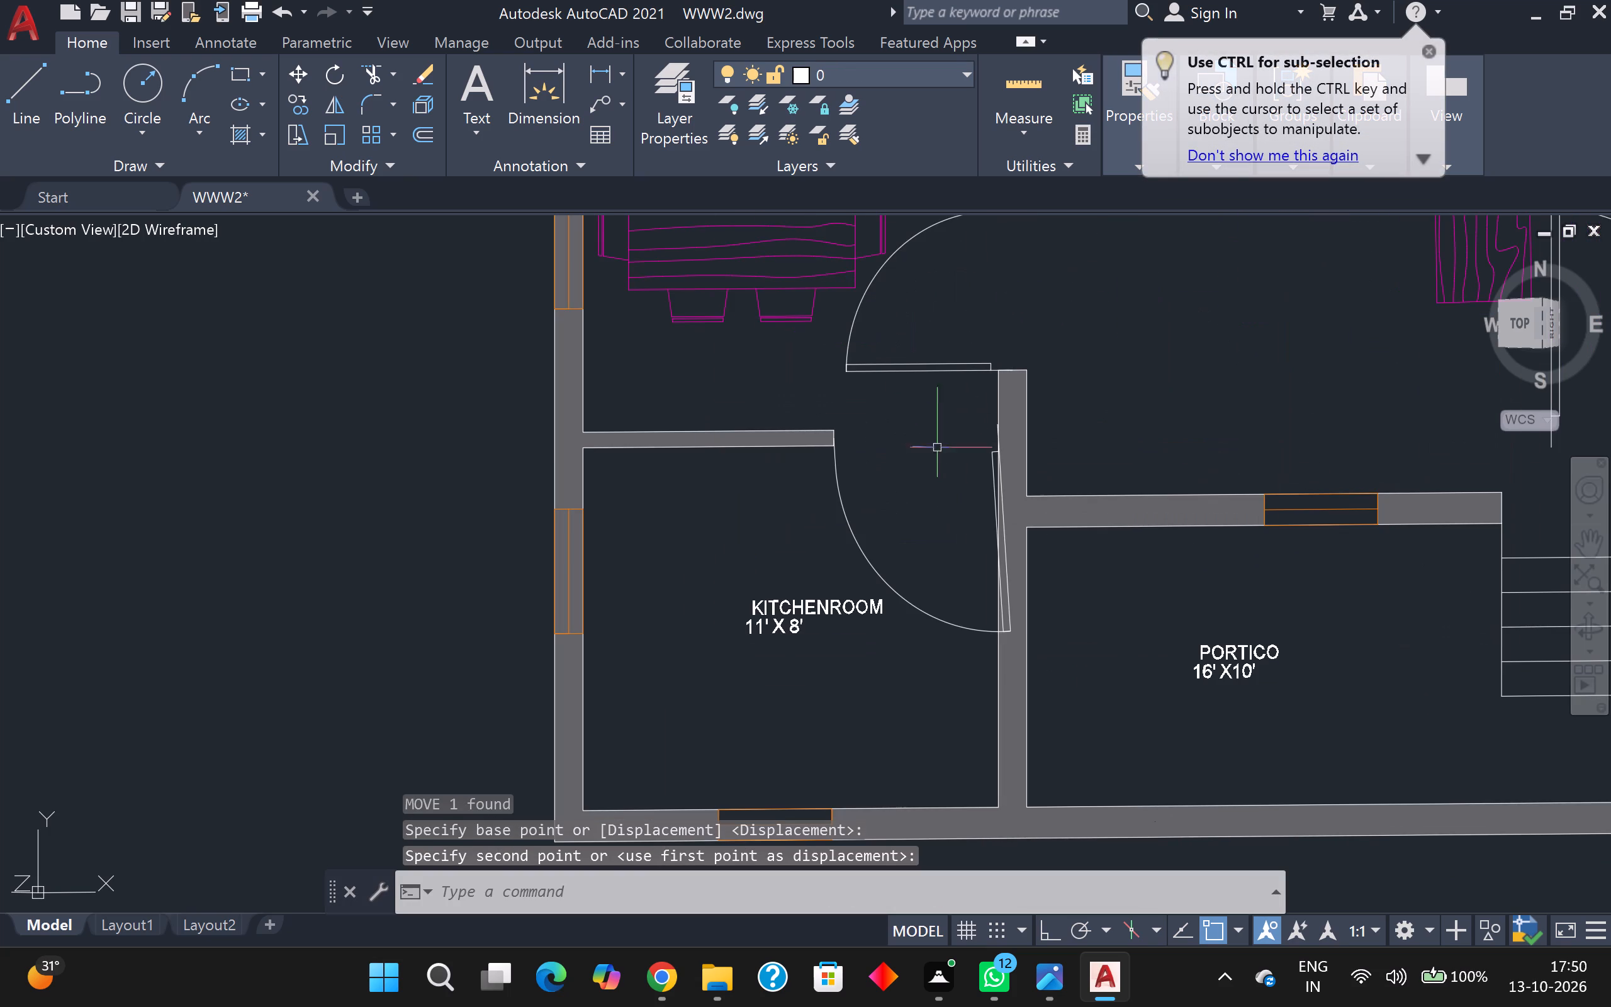
pyautogui.click(897, 587)
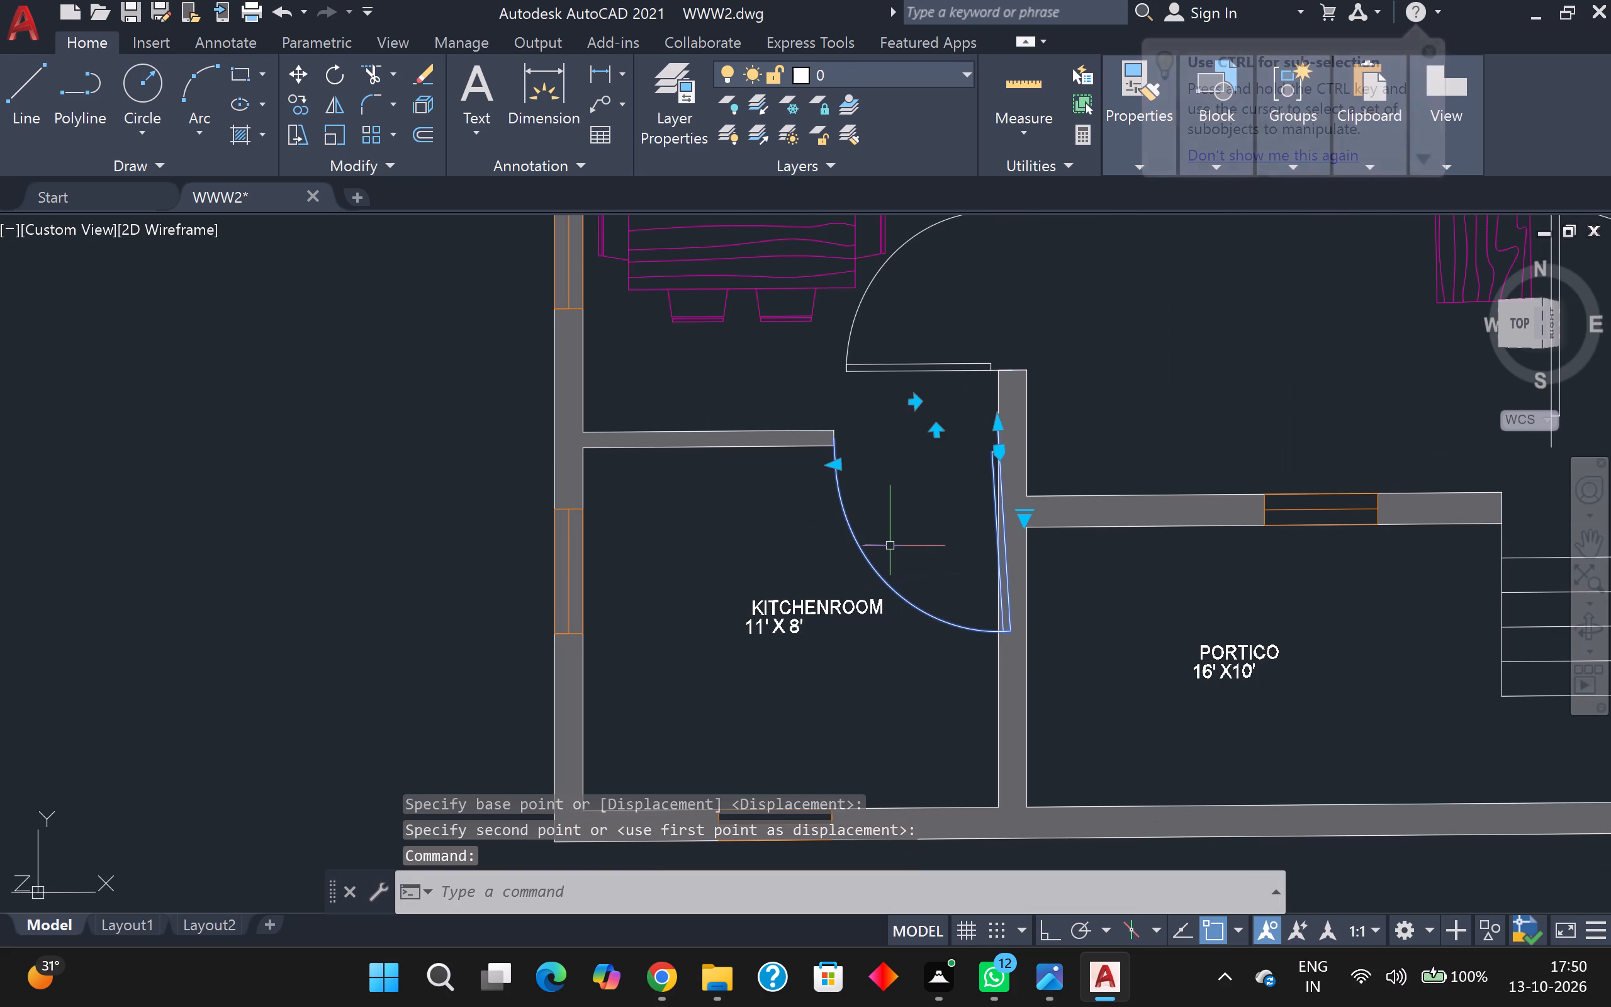
pyautogui.press('Delete')
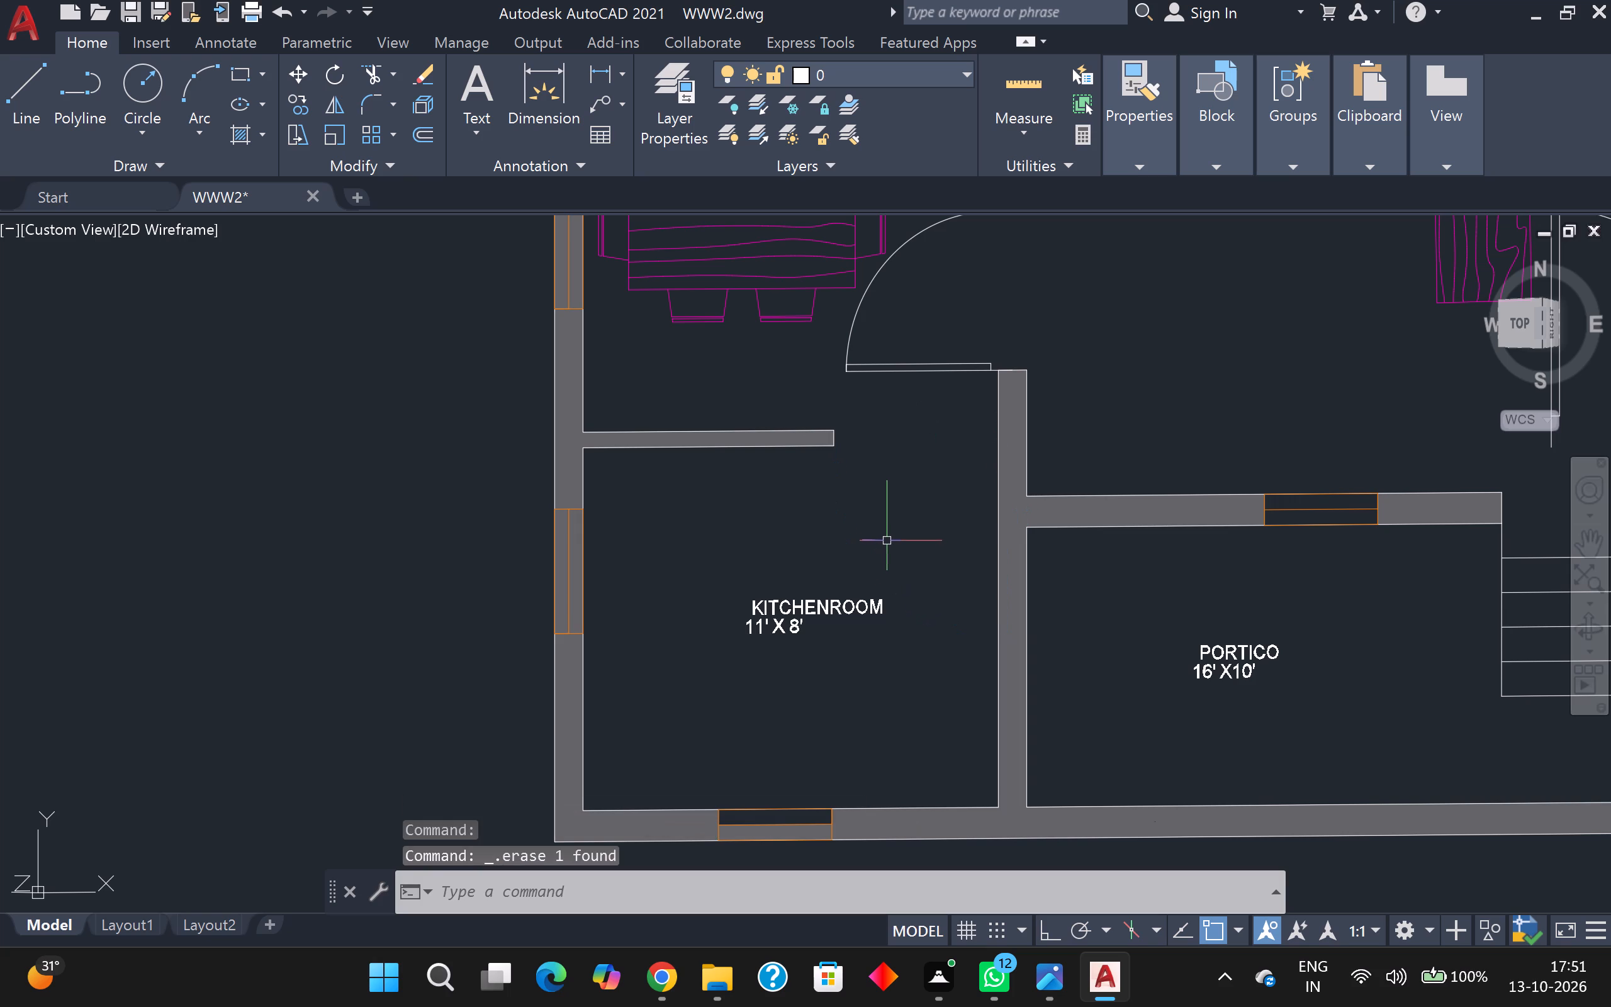
# Copy the dining room's door block into the middle of the kitchen, over its room label.
pyautogui.click(932, 370)
pyautogui.press('c')
pyautogui.press('o')
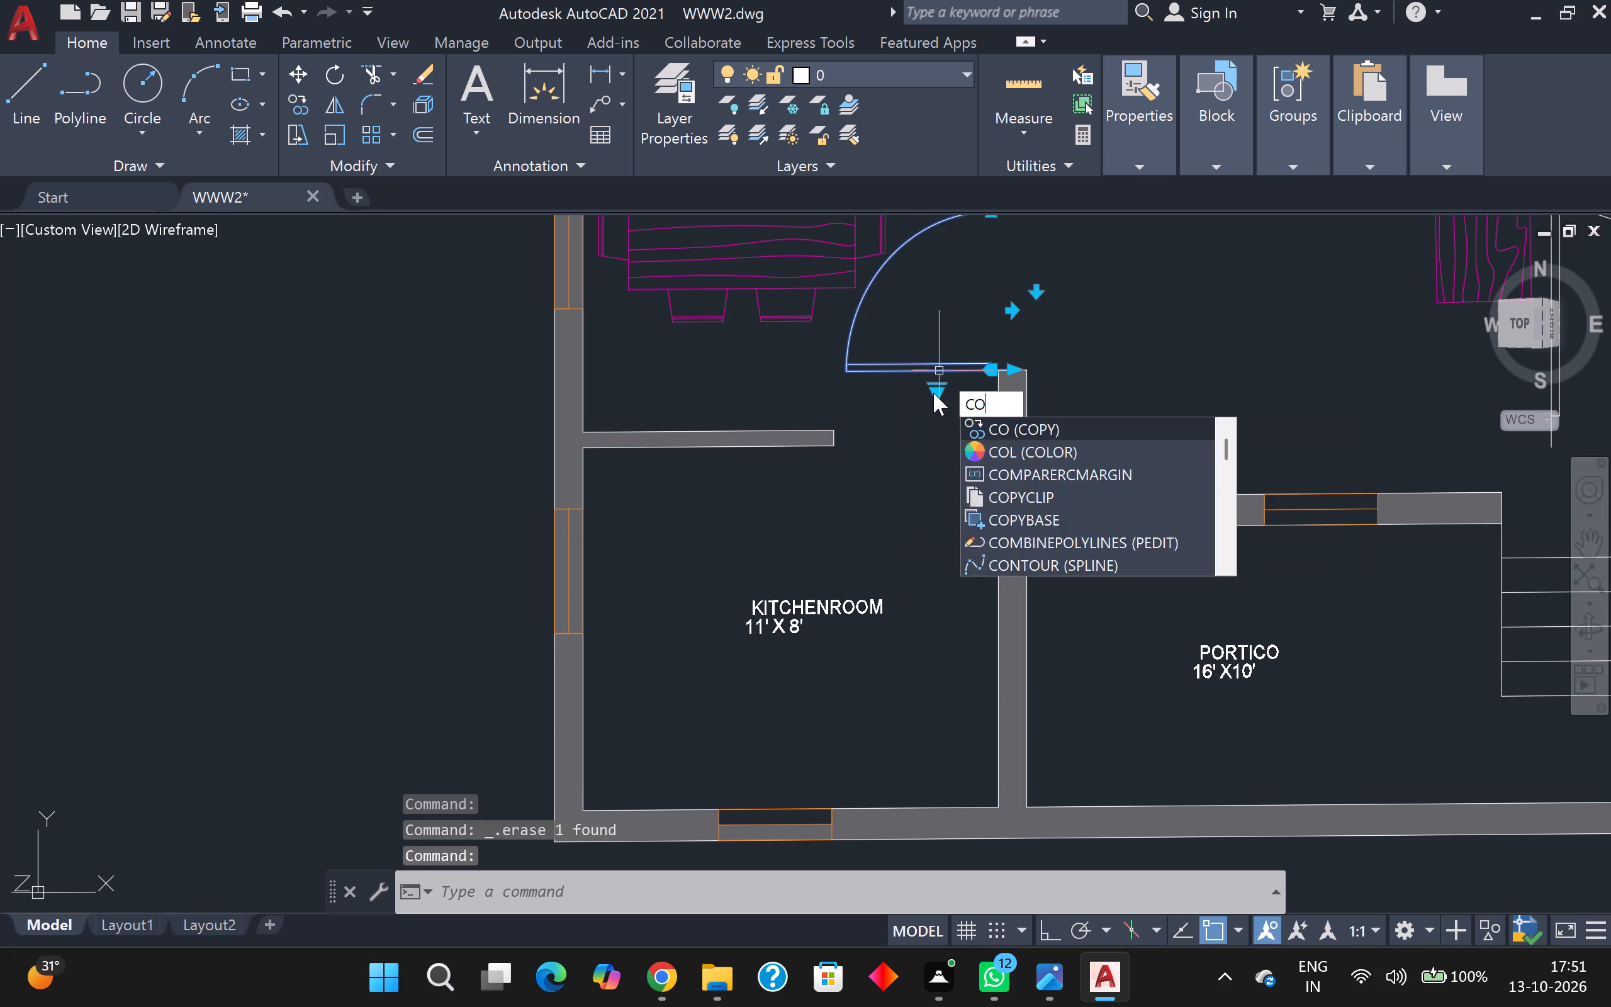
pyautogui.press('Return')
pyautogui.click(936, 366)
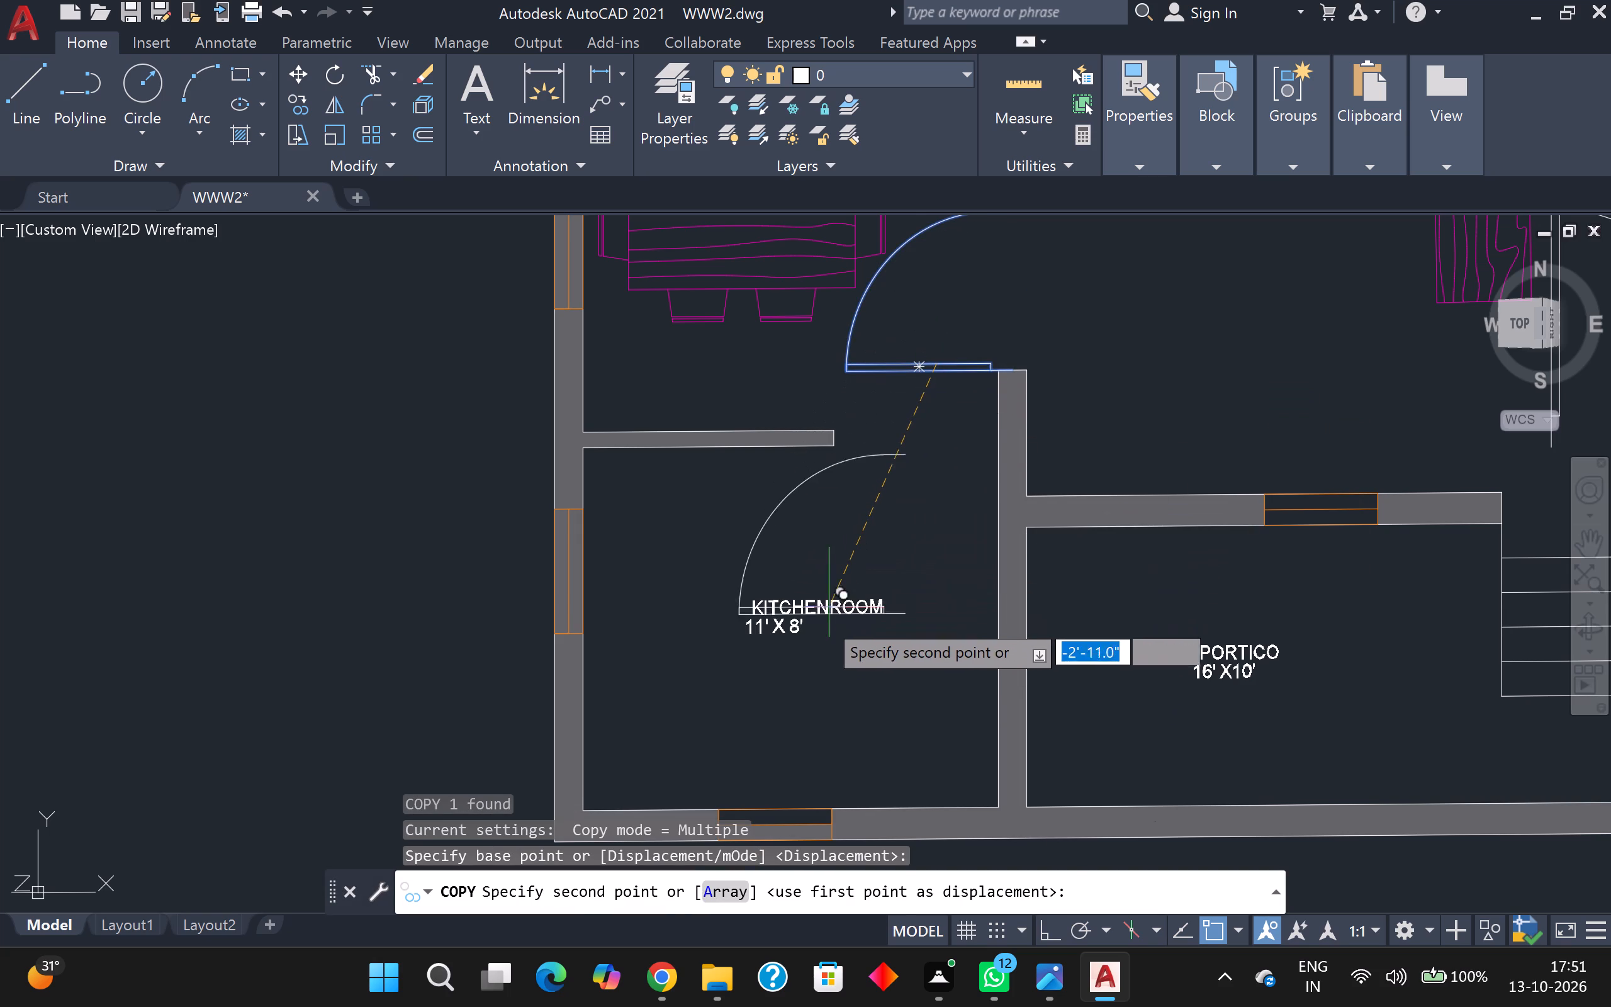
pyautogui.click(816, 646)
pyautogui.press('Escape')
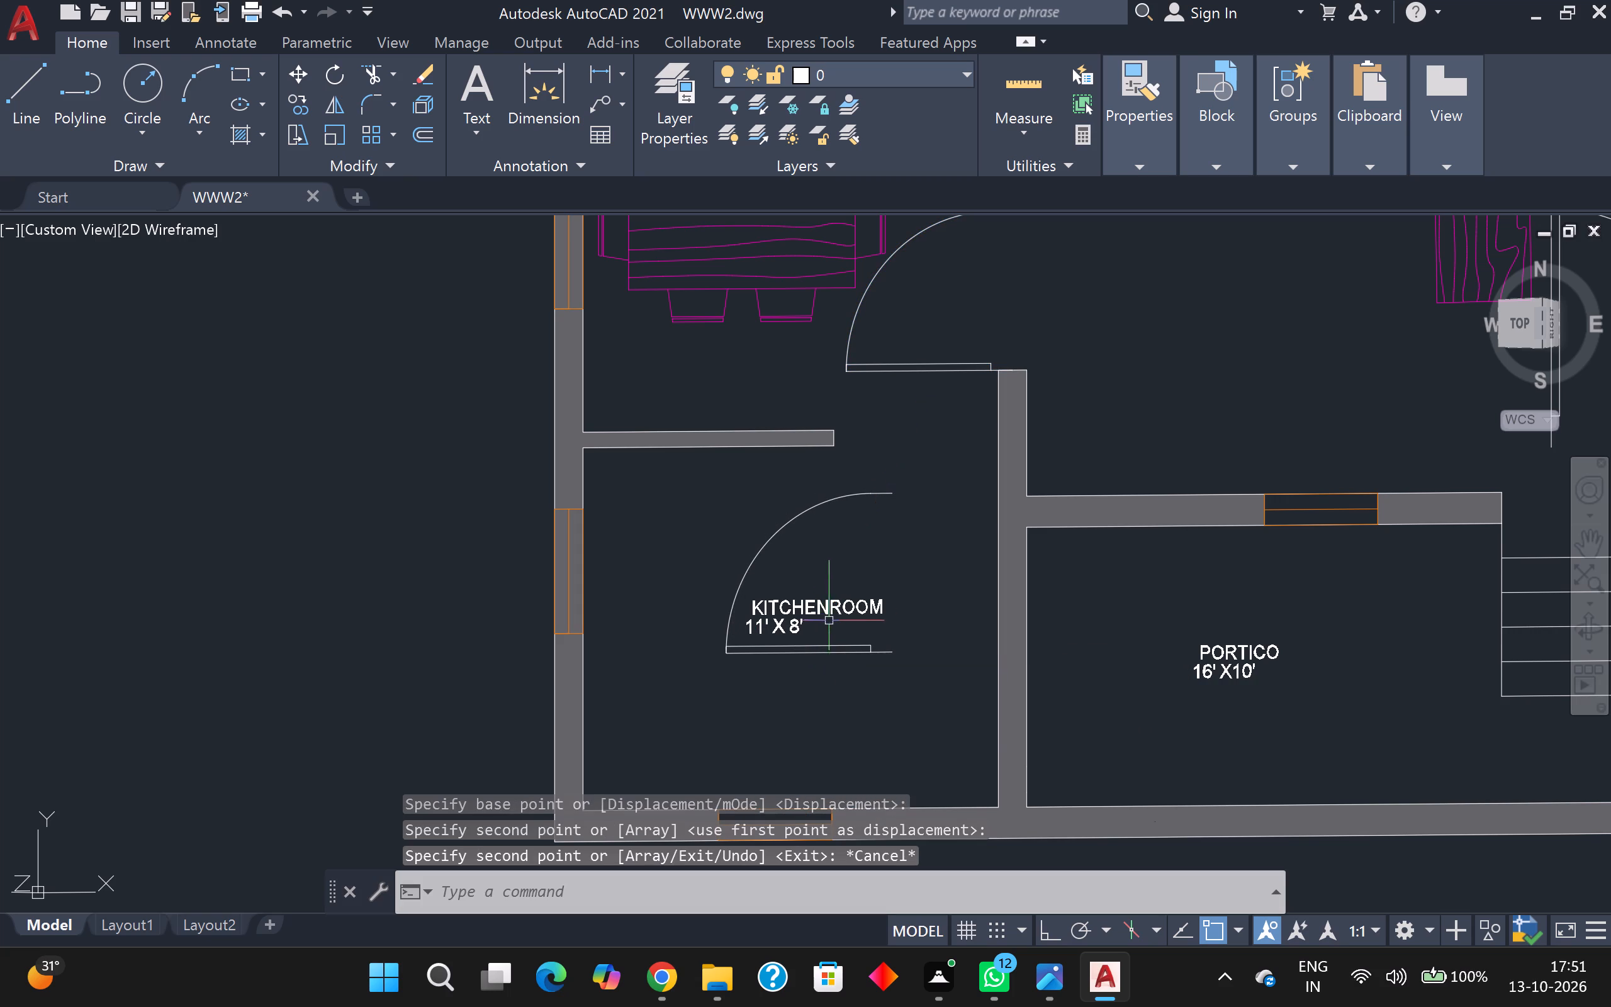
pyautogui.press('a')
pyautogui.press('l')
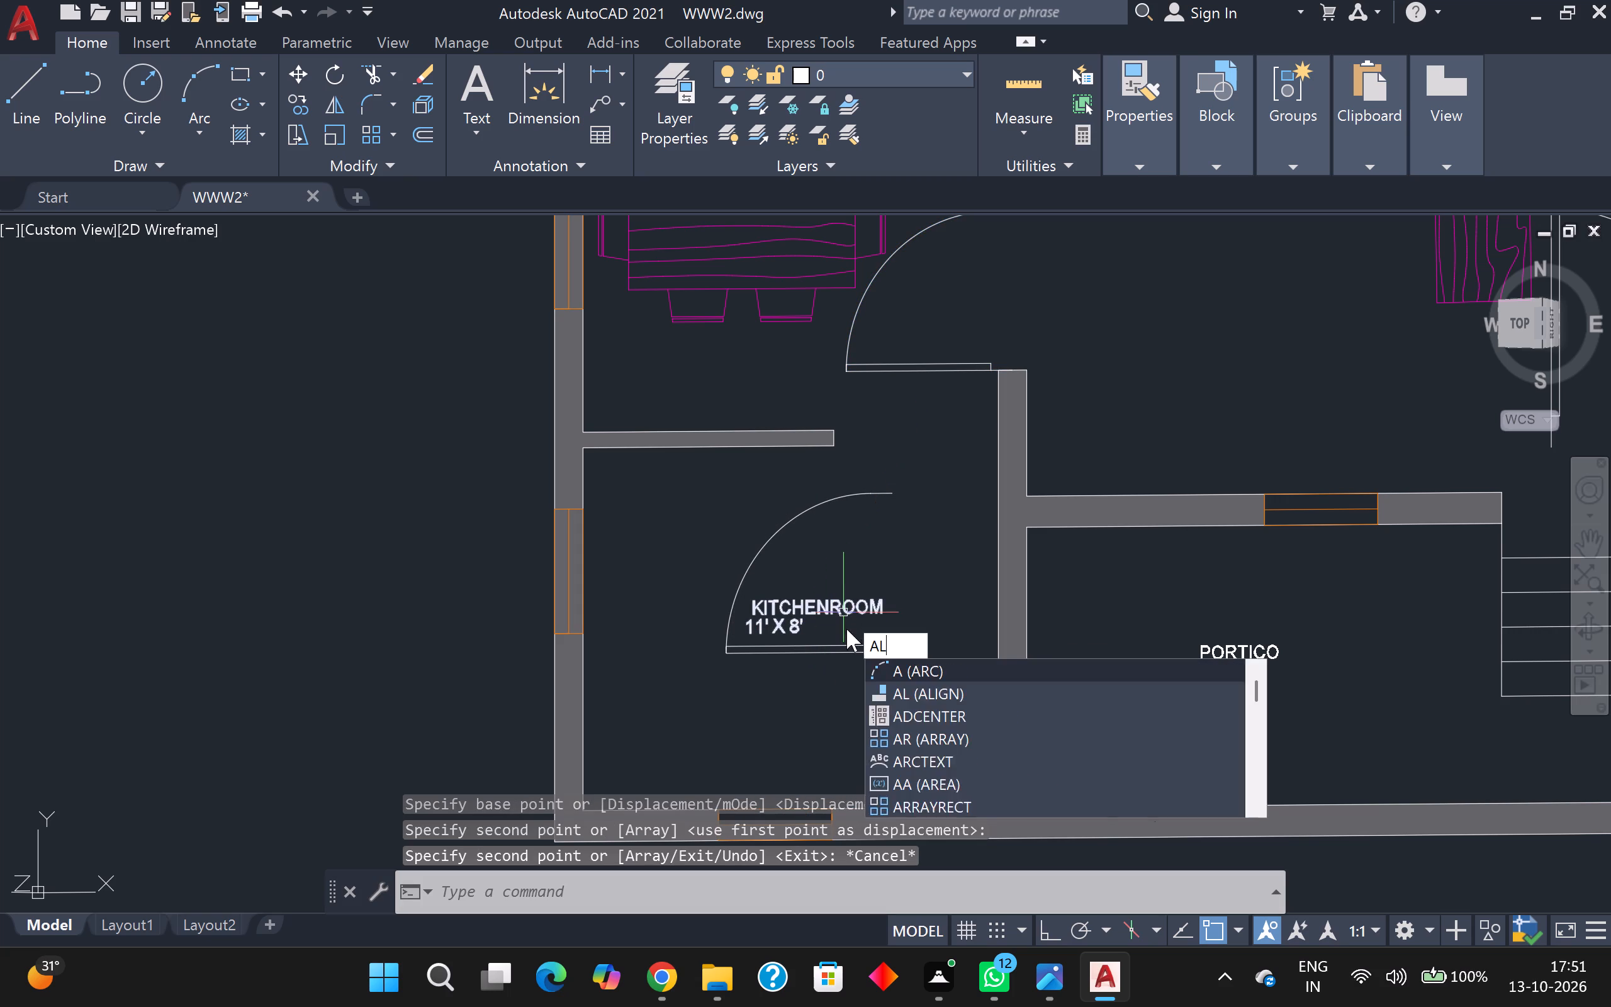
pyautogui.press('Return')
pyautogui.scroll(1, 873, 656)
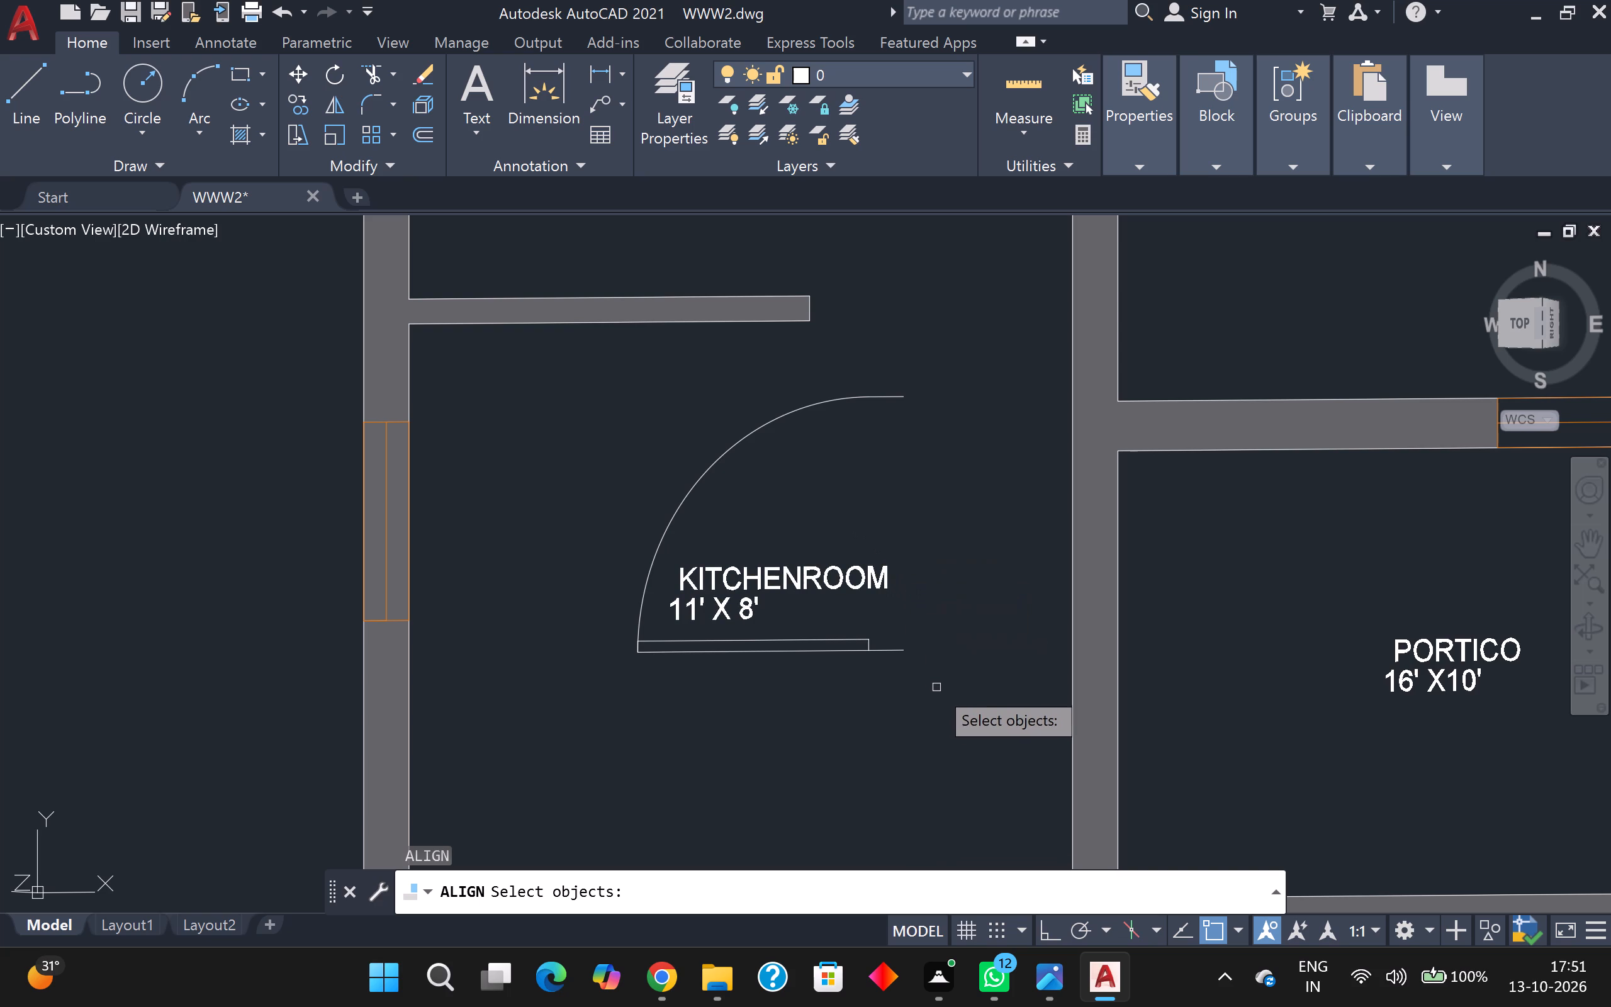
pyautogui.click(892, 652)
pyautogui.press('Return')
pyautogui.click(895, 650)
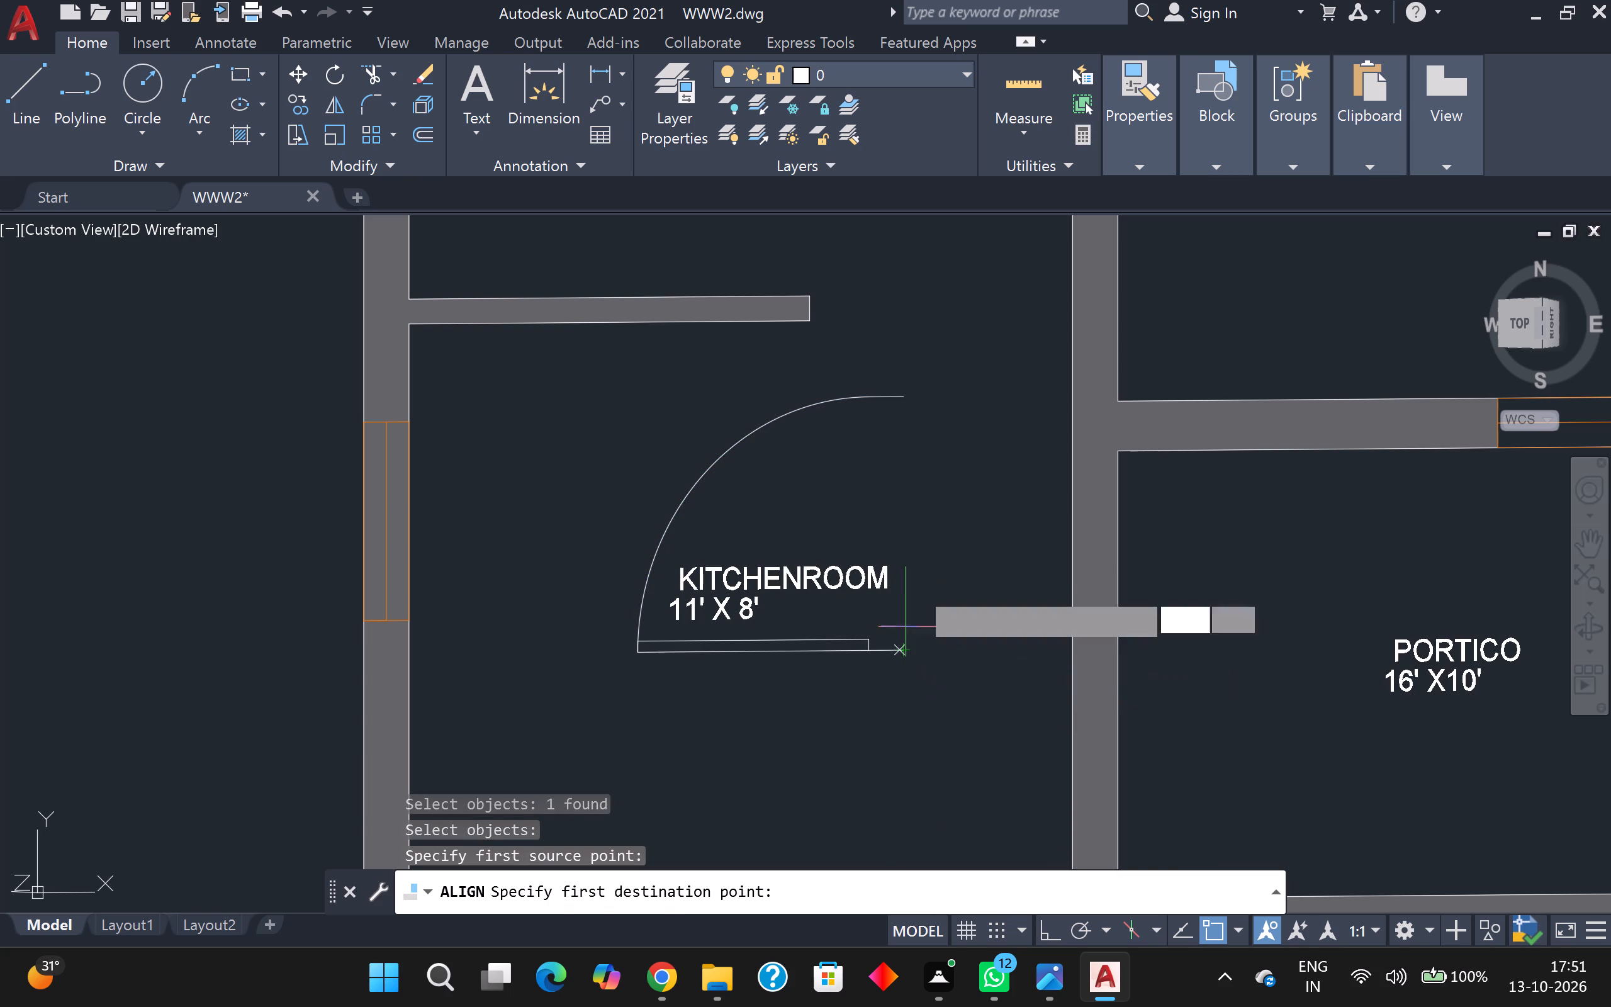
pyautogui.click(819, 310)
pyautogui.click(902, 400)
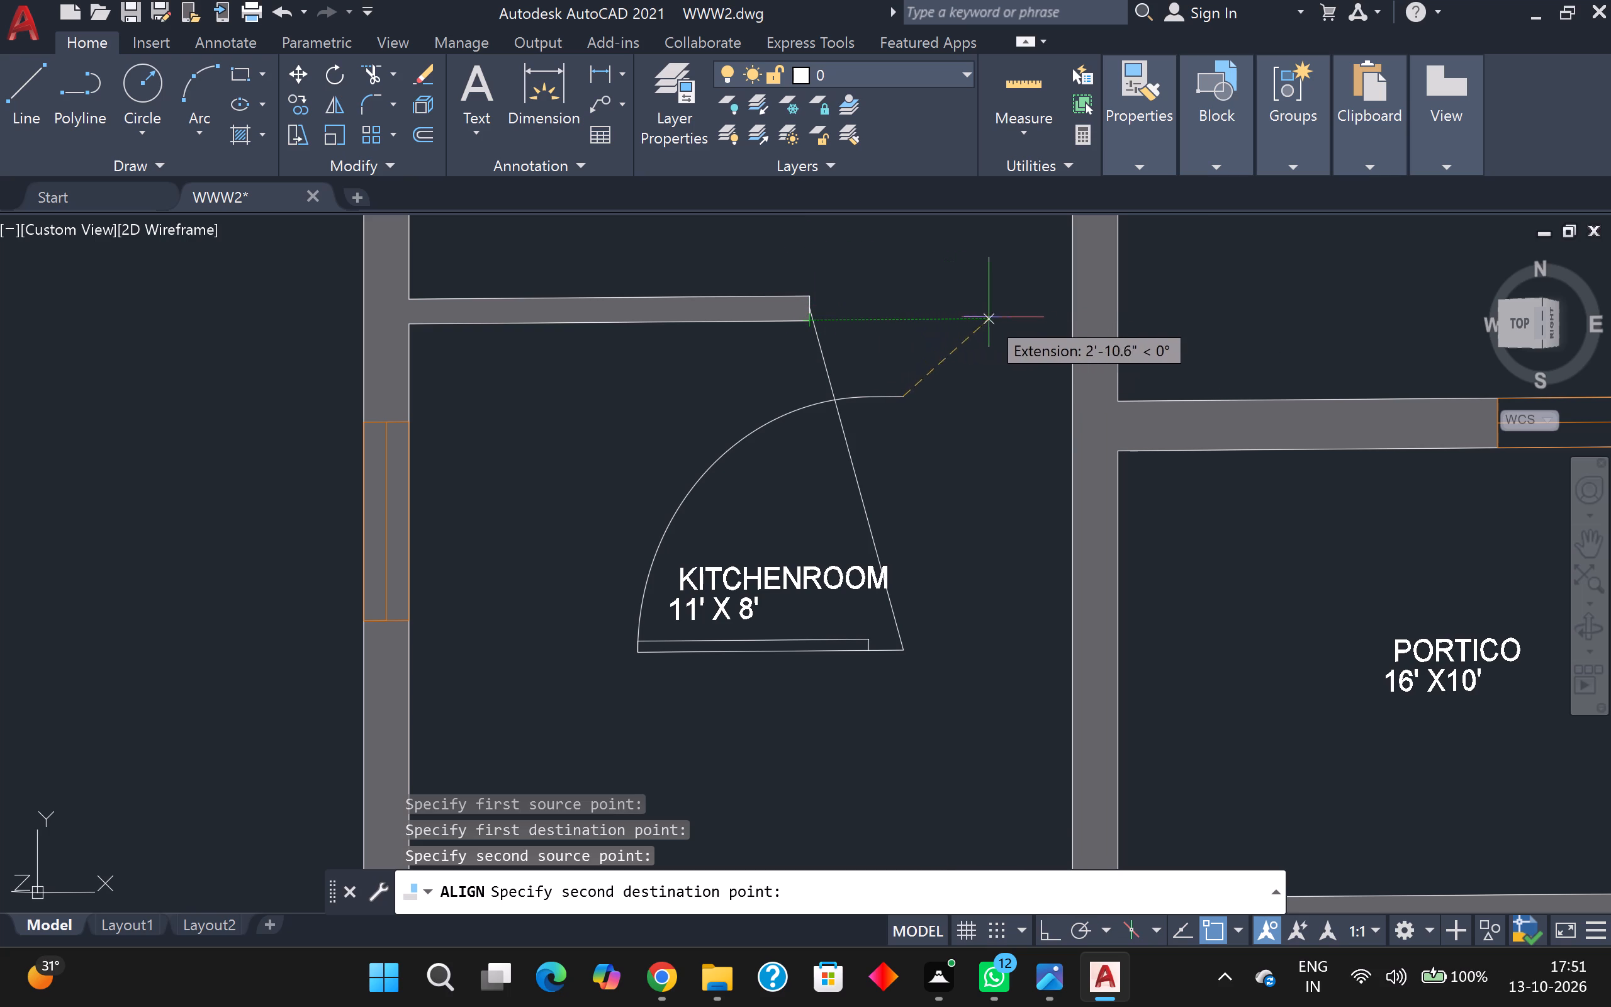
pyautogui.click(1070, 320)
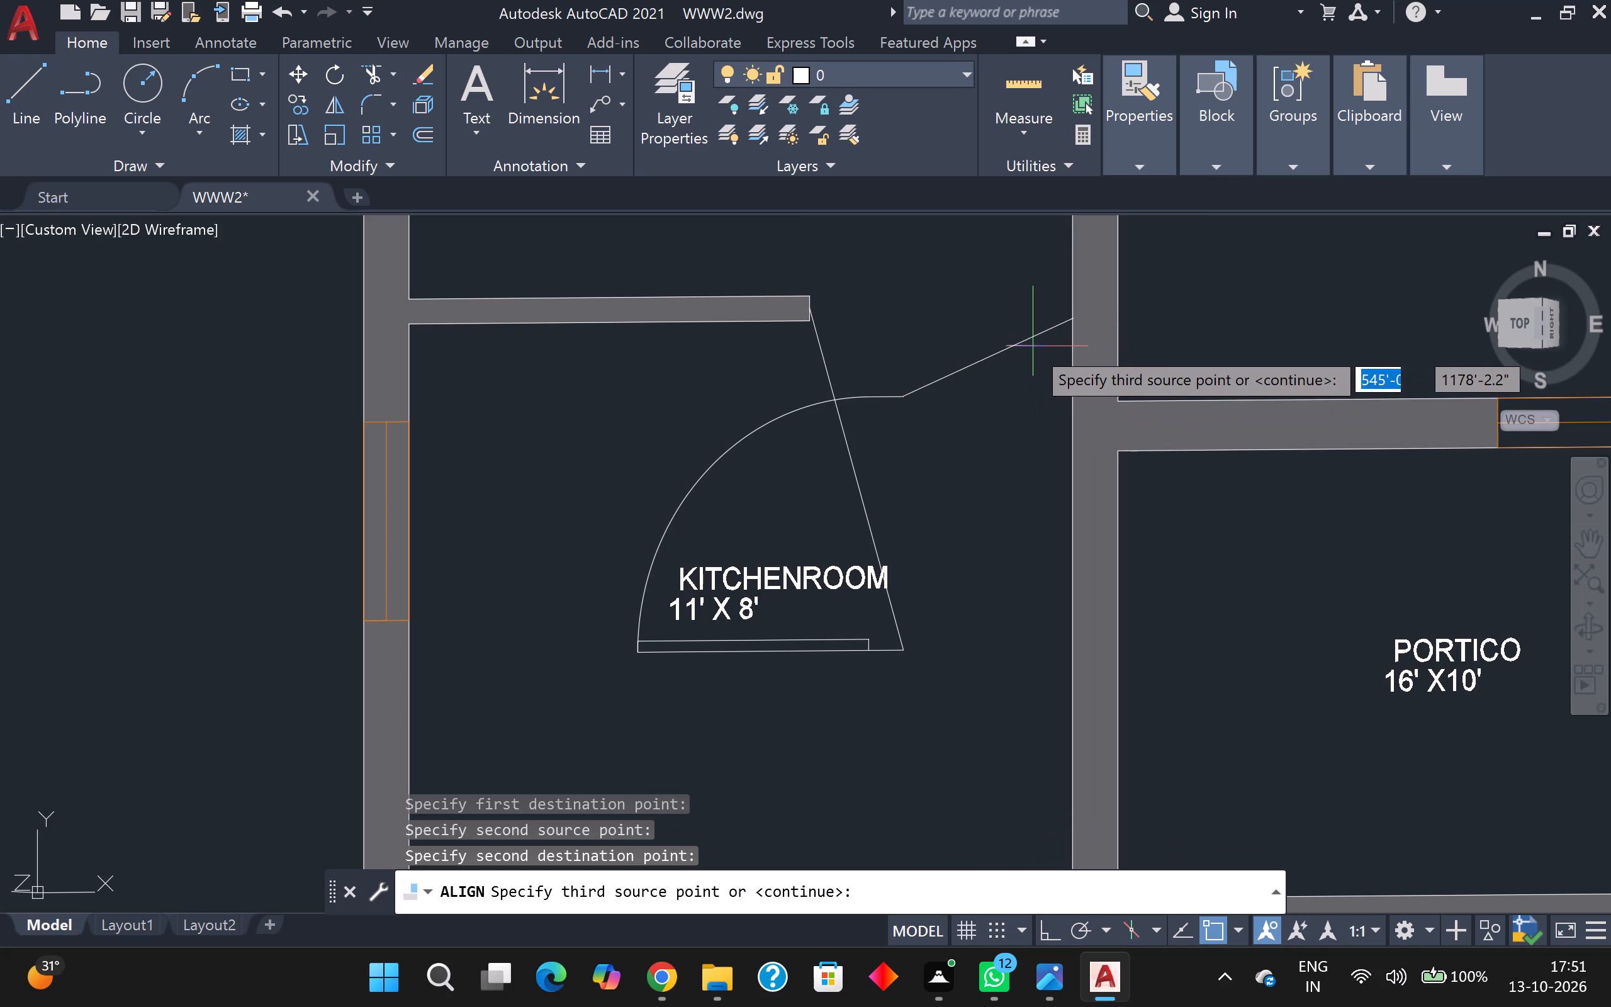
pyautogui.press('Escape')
# Draw a line across the kitchen opening from the partition-end midpoint perpendicular to the wall on the east.
pyautogui.press('l')
pyautogui.press('Return')
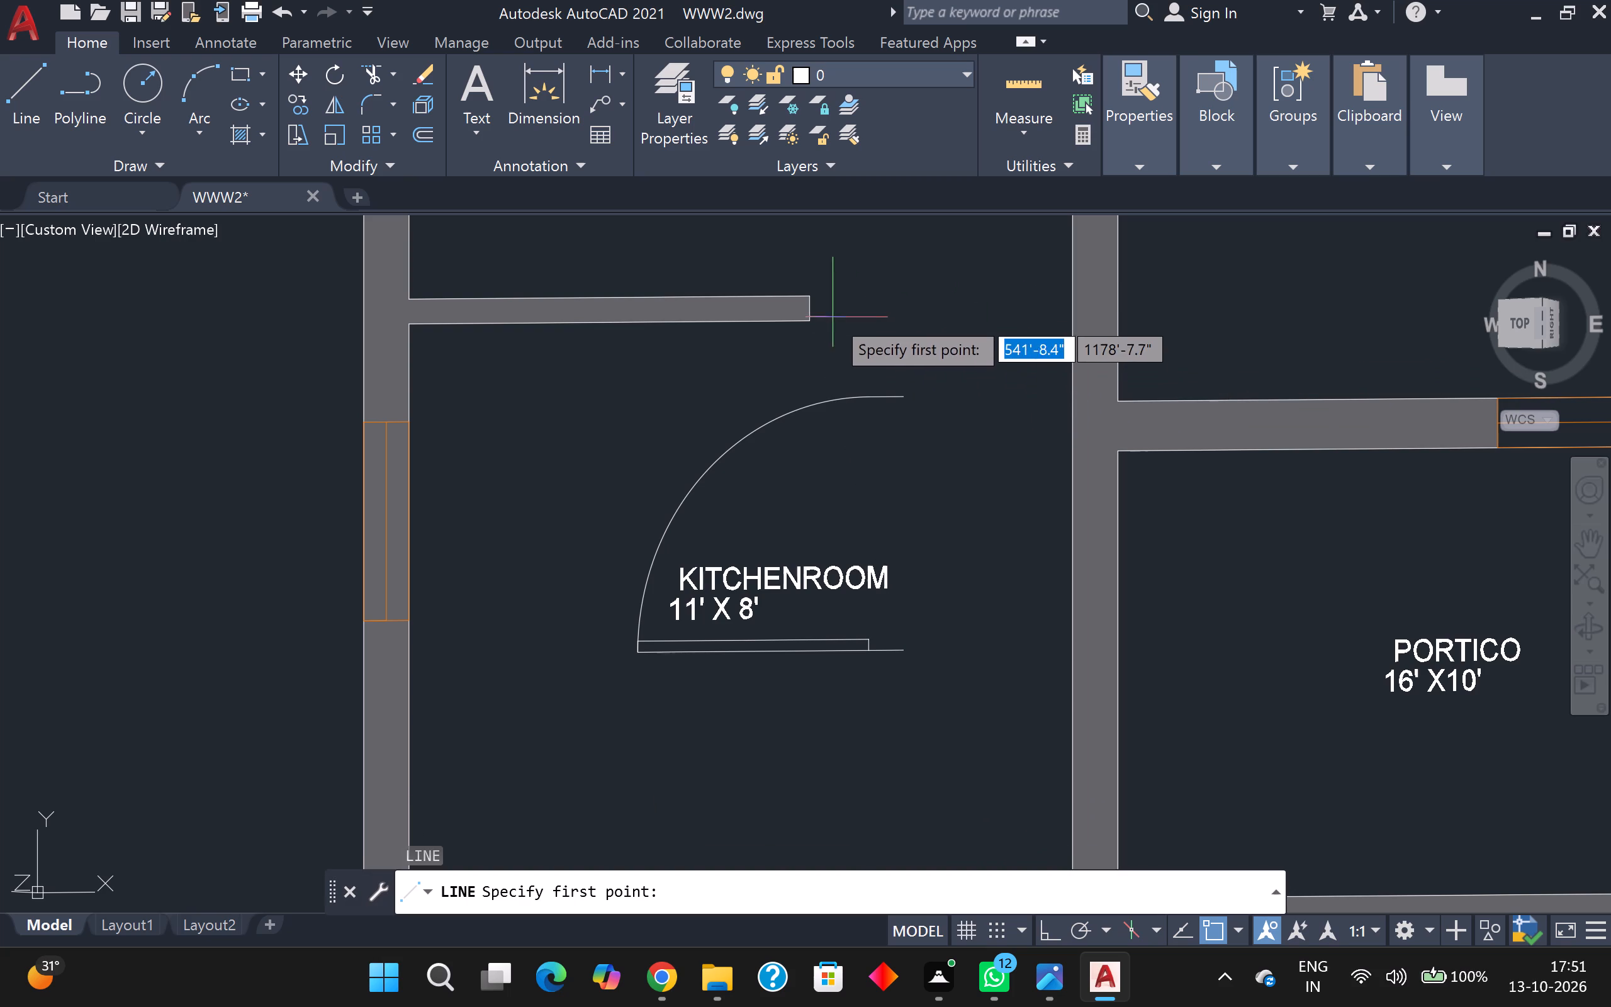
pyautogui.click(808, 311)
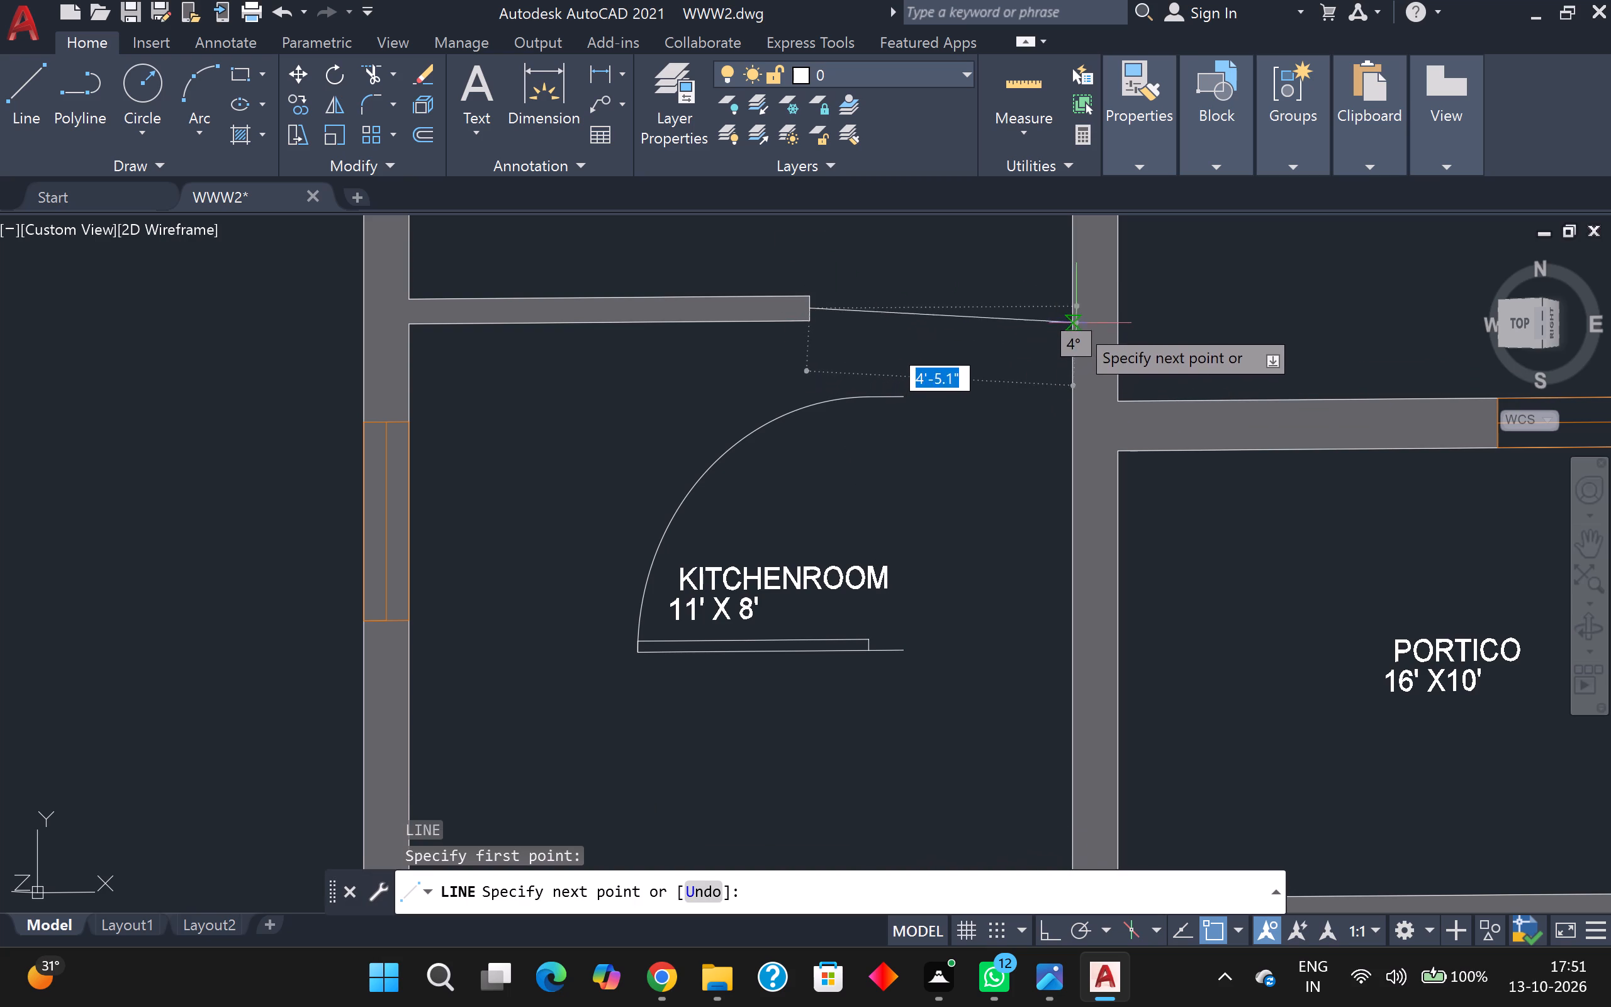
pyautogui.click(1072, 307)
pyautogui.press('Escape')
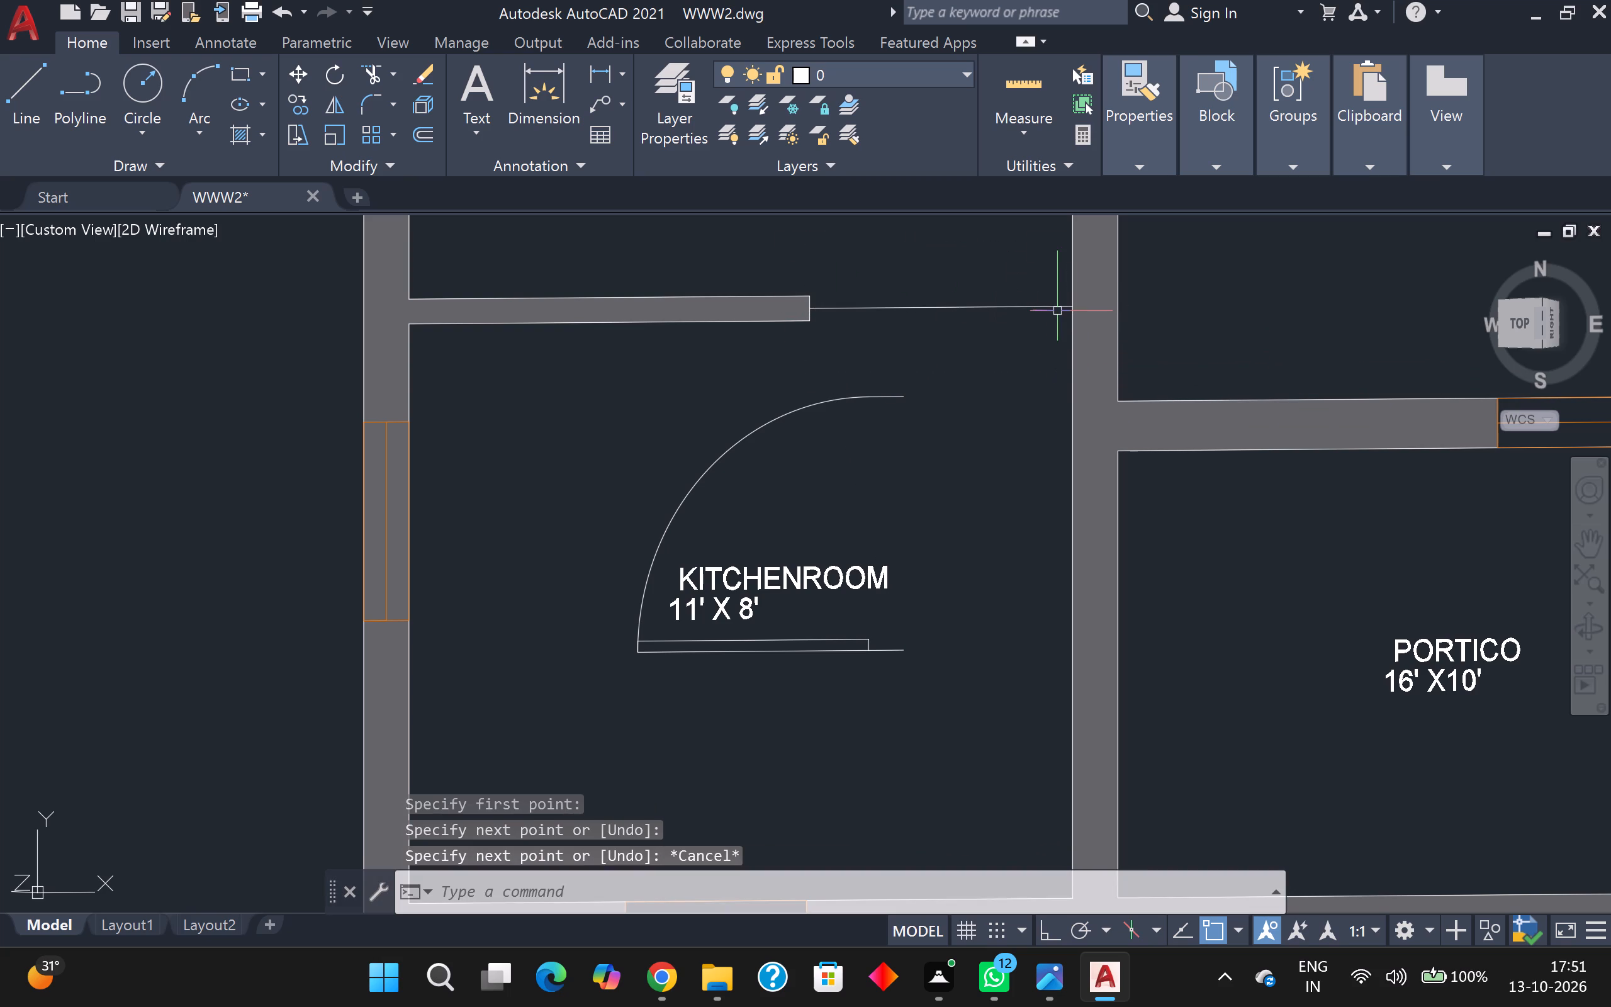
# Align the kitchen door copy with the opening line, matching its leaf-side end to the partition midpoint and arc end to the line's east end, with scaling.
pyautogui.press('a')
pyautogui.press('l')
pyautogui.press('Return')
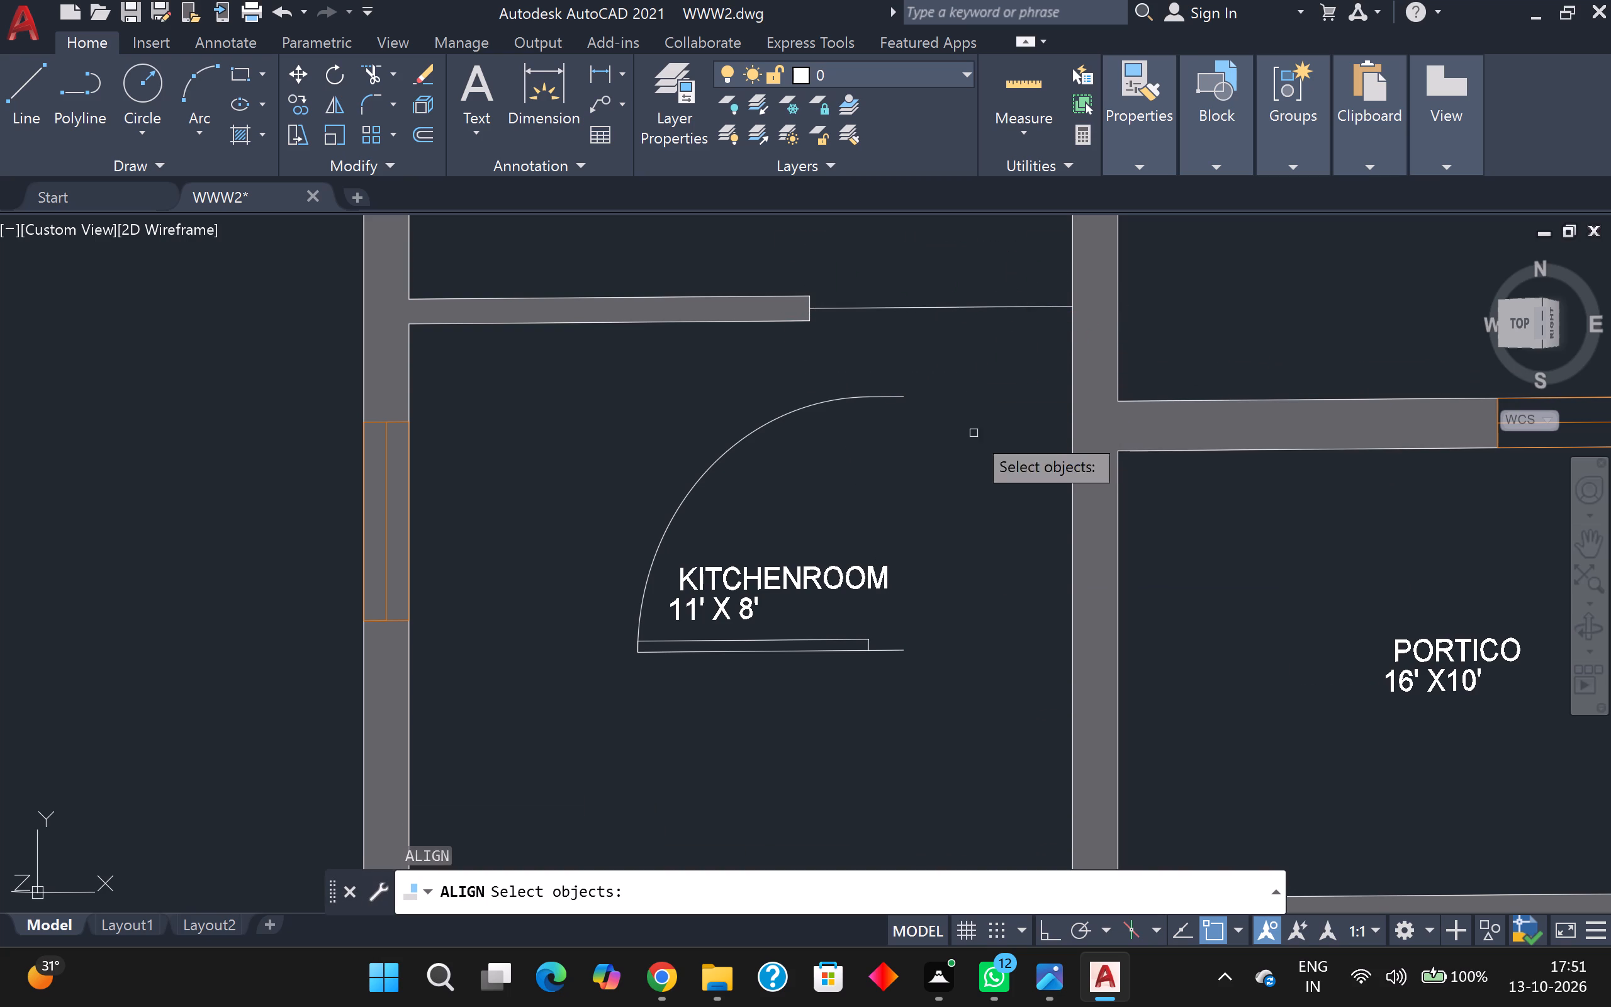
pyautogui.click(904, 649)
pyautogui.press('Return')
pyautogui.click(902, 644)
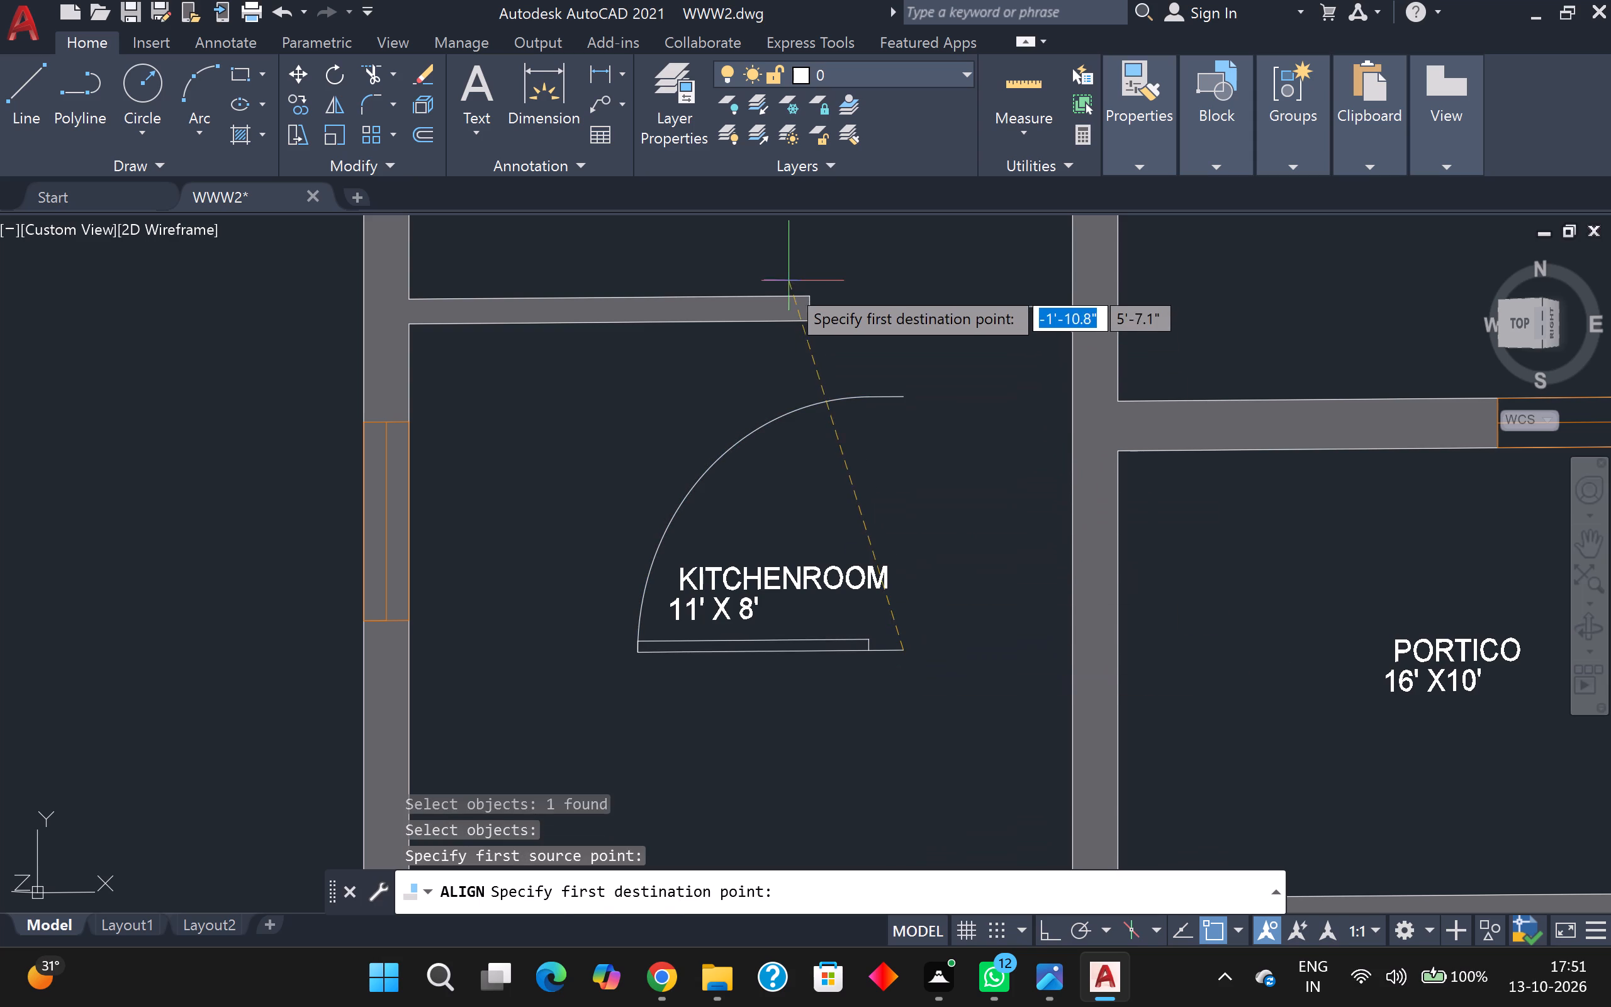
pyautogui.click(815, 305)
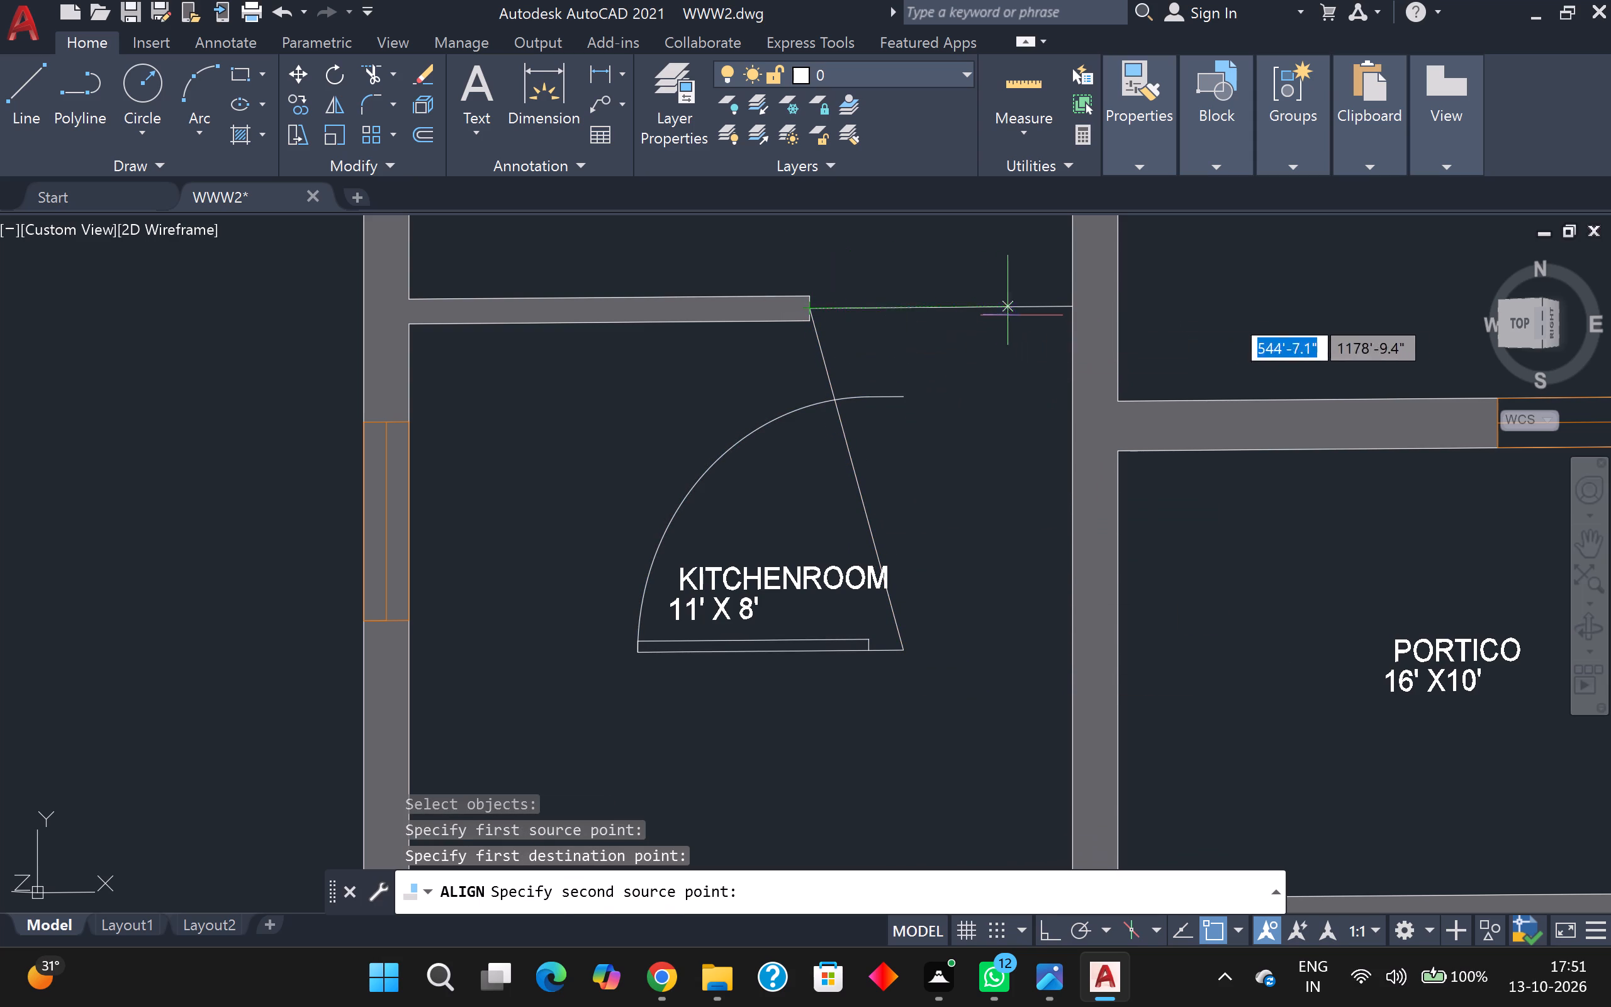
pyautogui.click(906, 396)
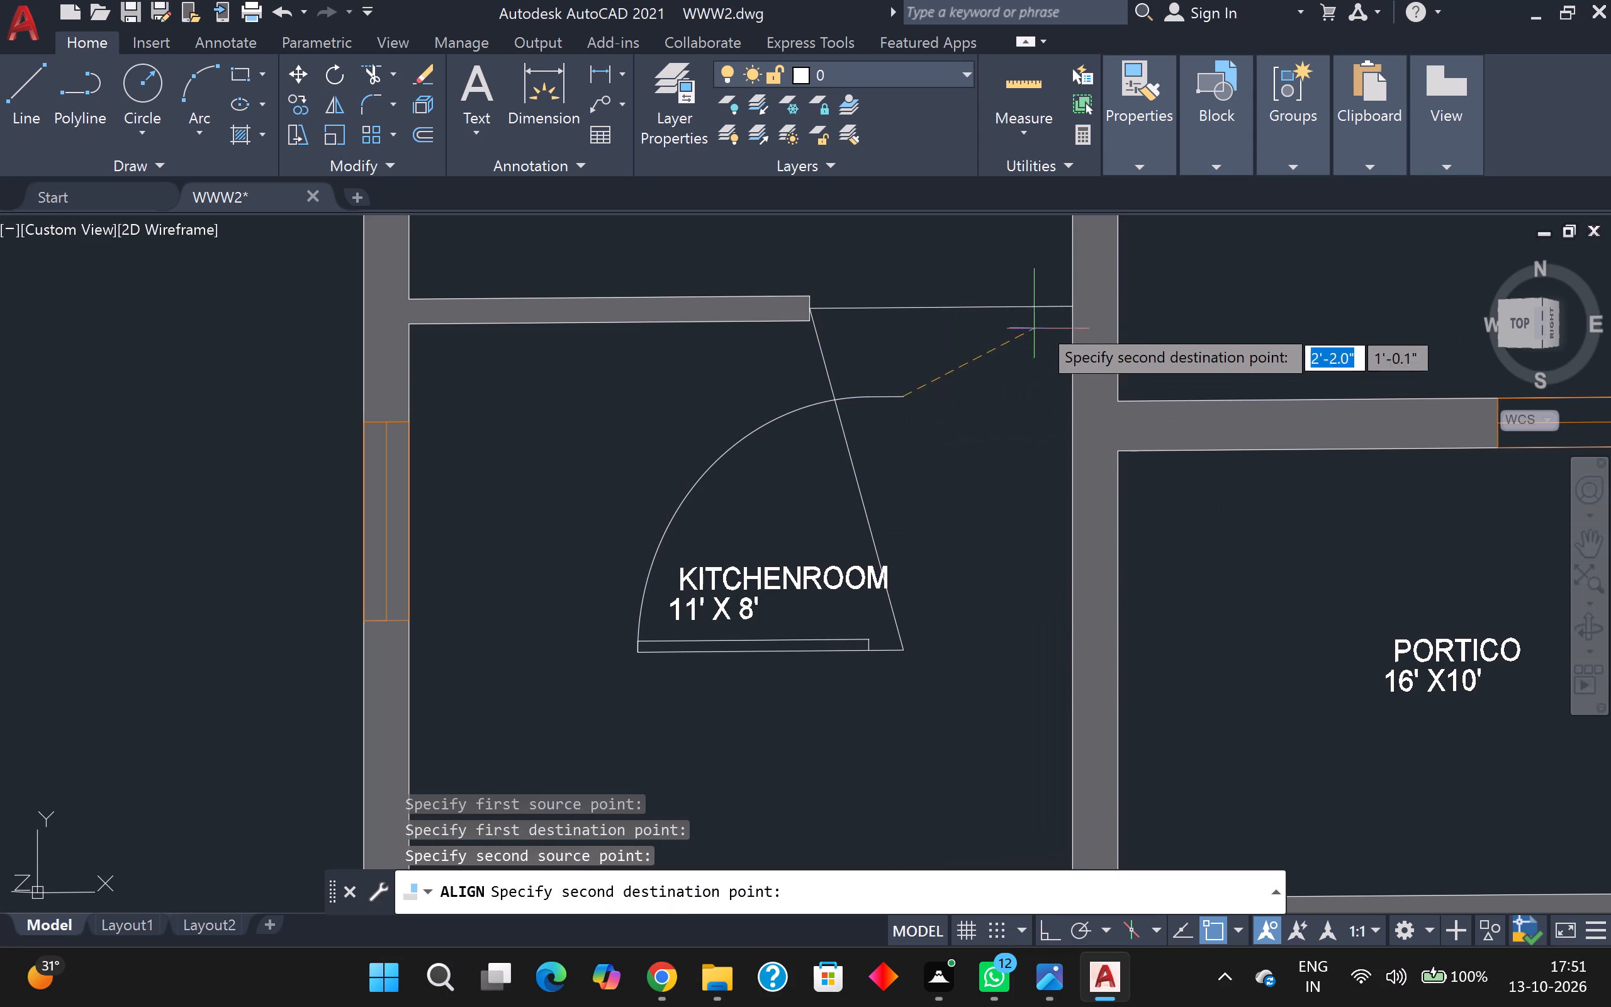
pyautogui.click(1067, 307)
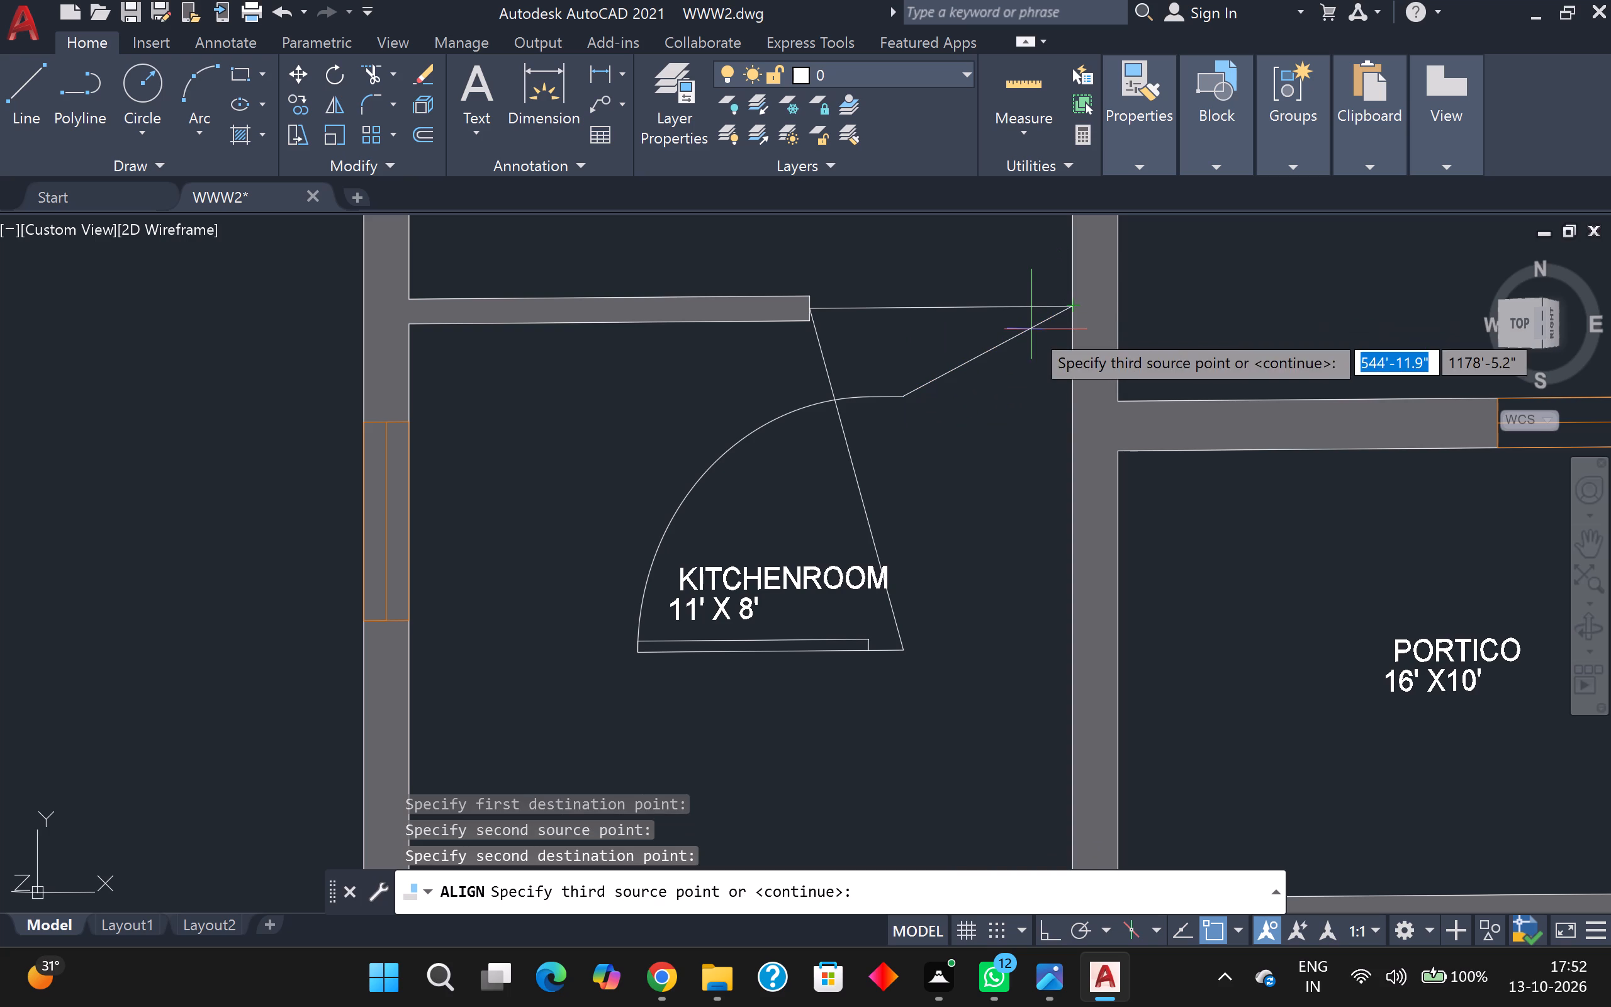
pyautogui.press('Return')
pyautogui.moveTo(1060, 400); pyautogui.dragTo(1031, 339)
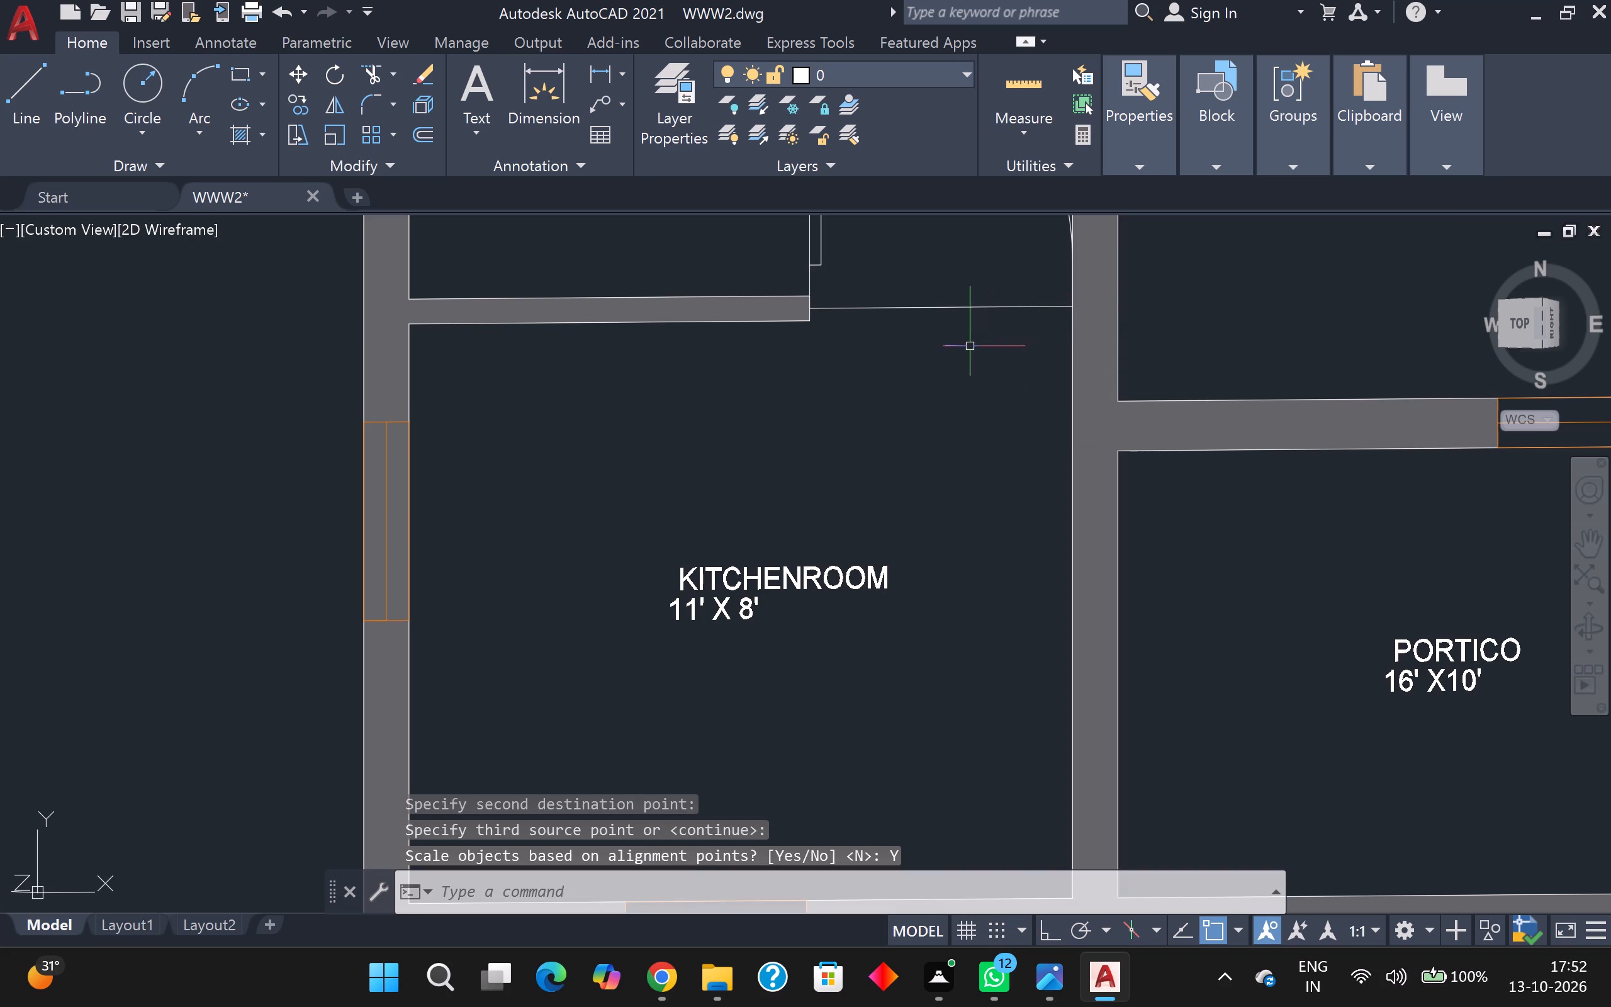
# Flip the kitchen door block both ways so it swings into the kitchen with its leaf against the east wall.
pyautogui.moveTo(951, 332); pyautogui.dragTo(918, 459, button='middle')
pyautogui.scroll(-1, 919, 459)
pyautogui.click(833, 407)
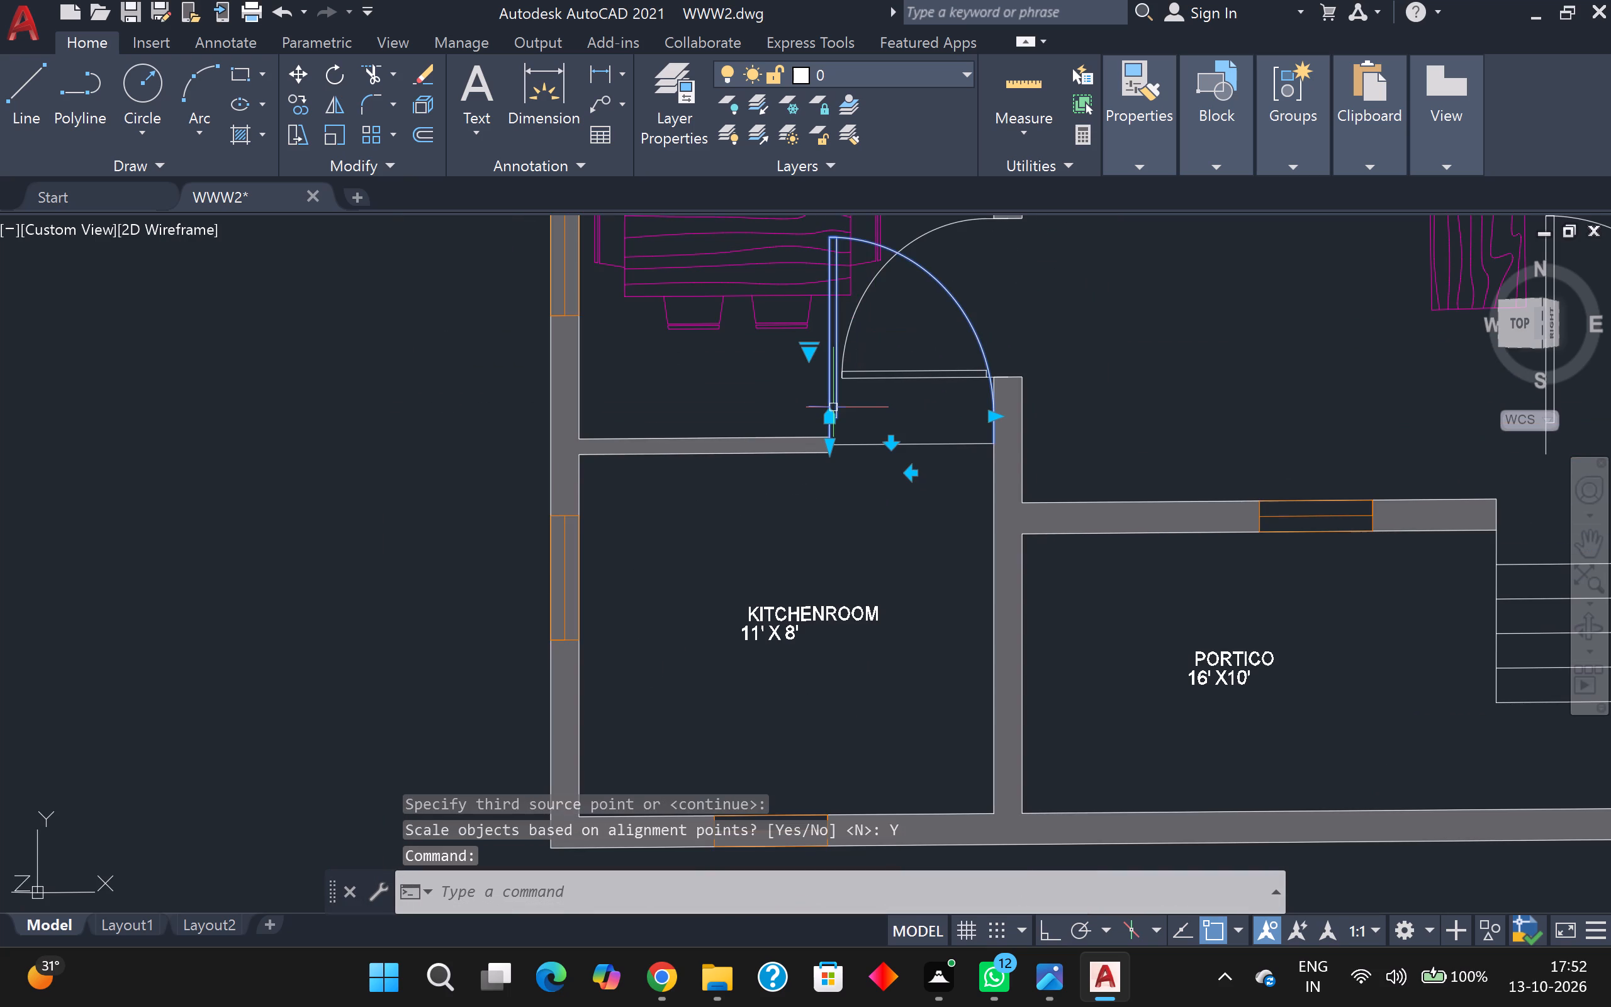
pyautogui.click(897, 442)
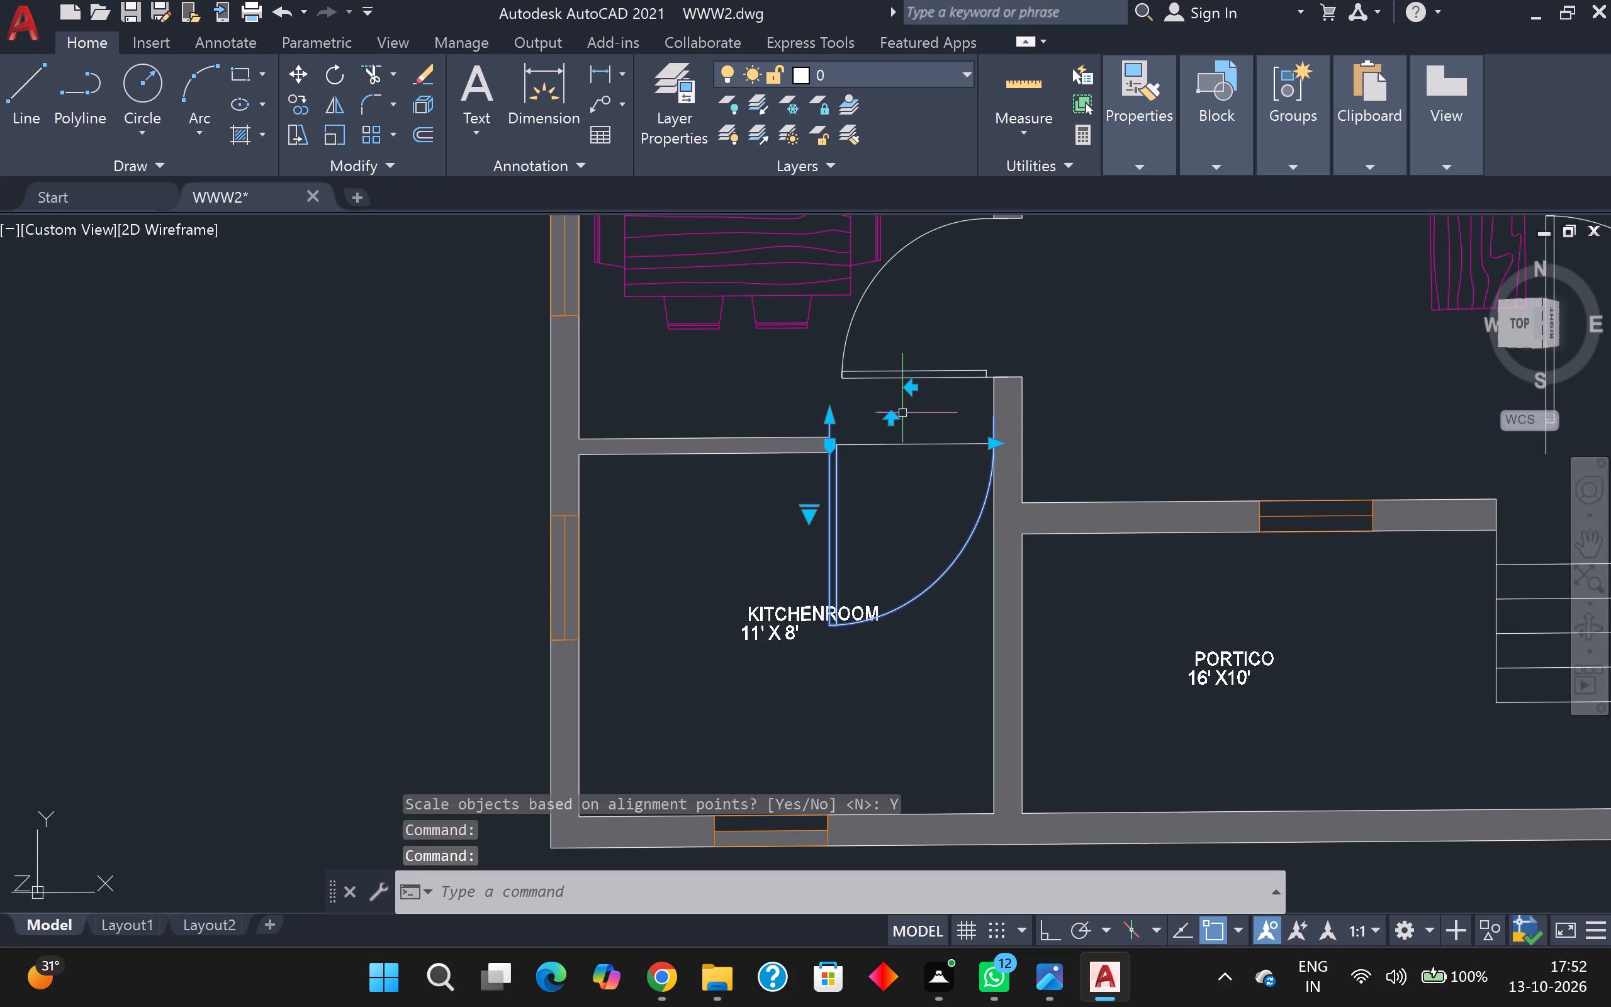
pyautogui.click(911, 393)
pyautogui.press('Escape')
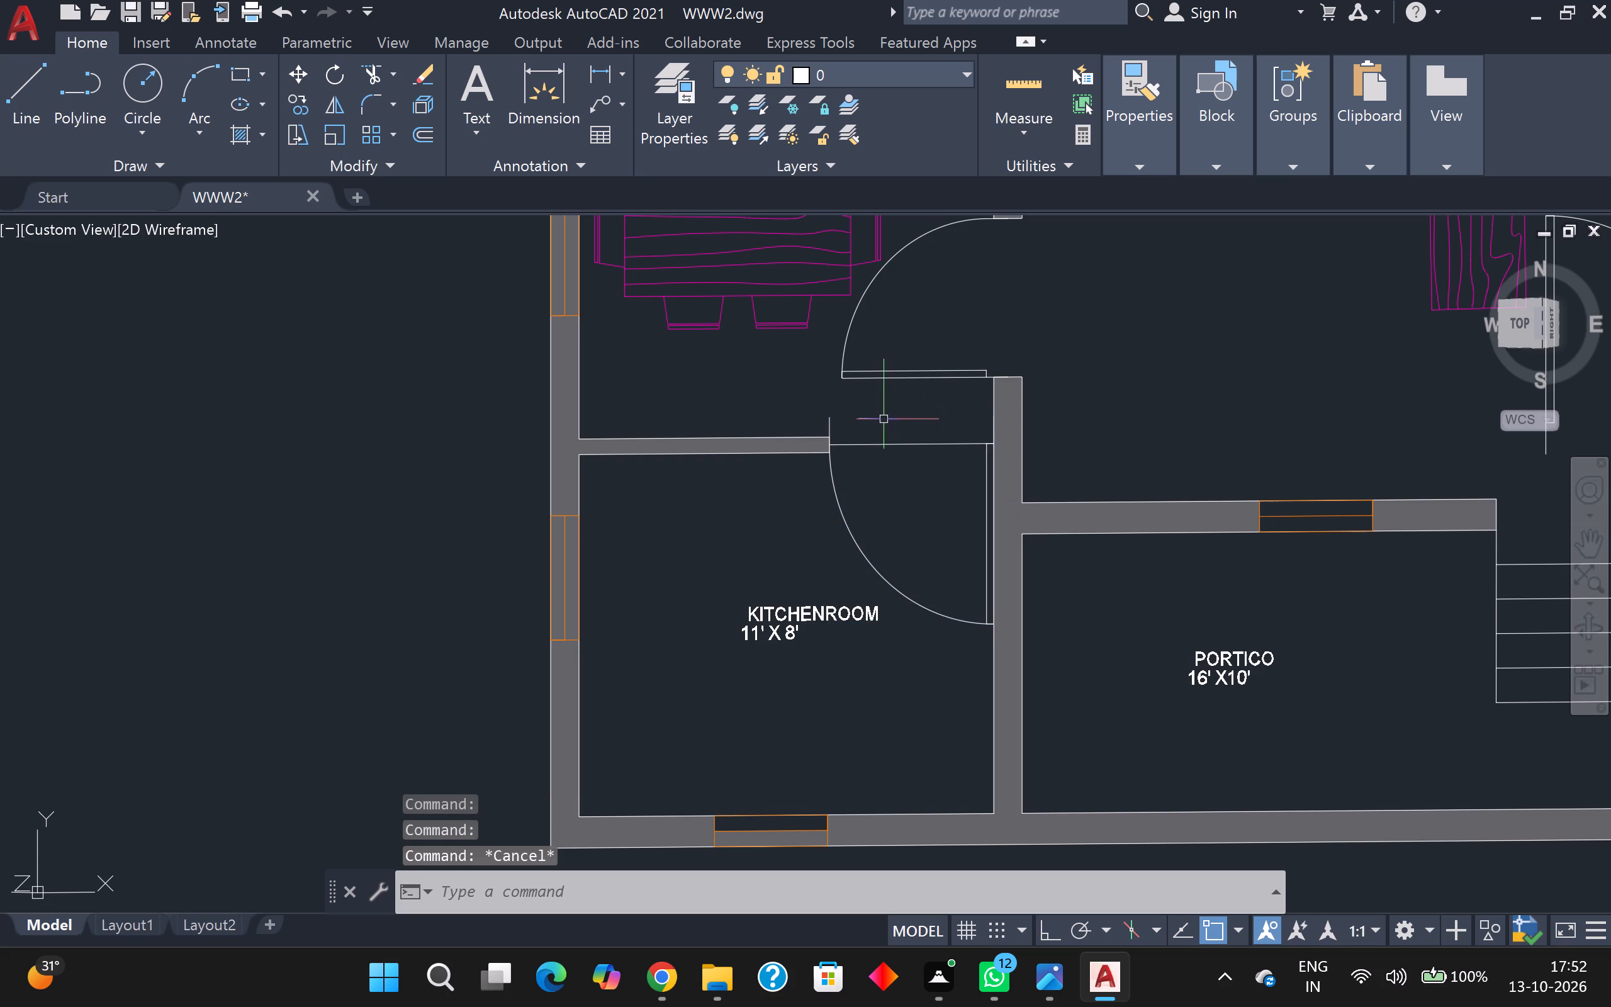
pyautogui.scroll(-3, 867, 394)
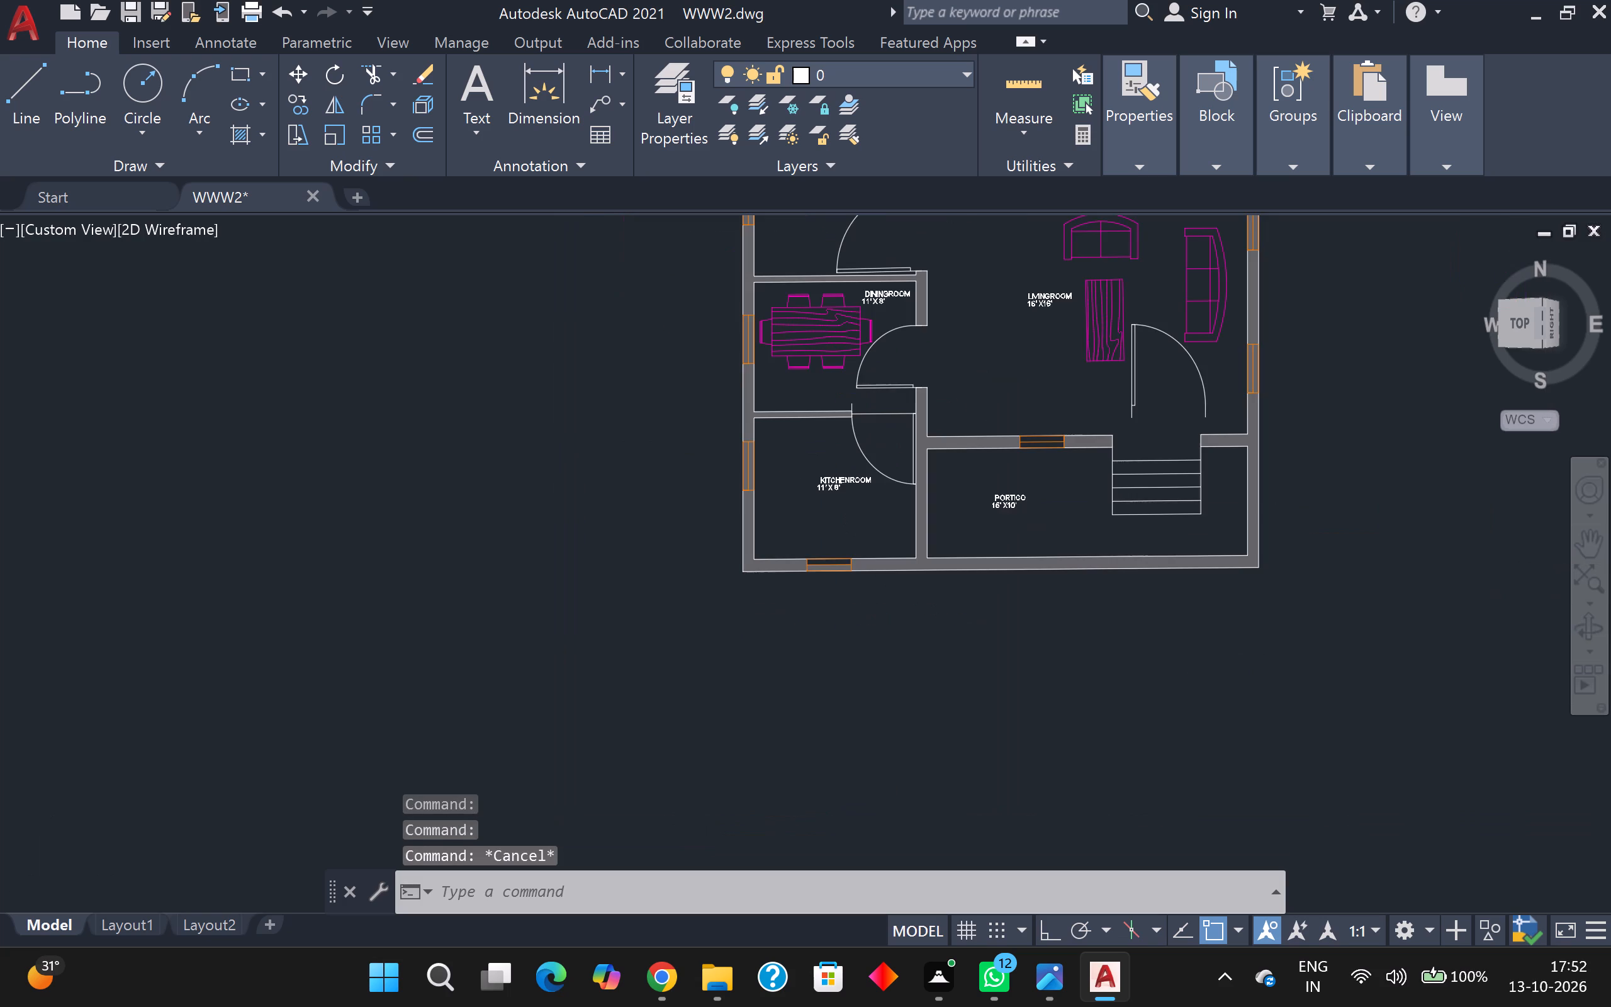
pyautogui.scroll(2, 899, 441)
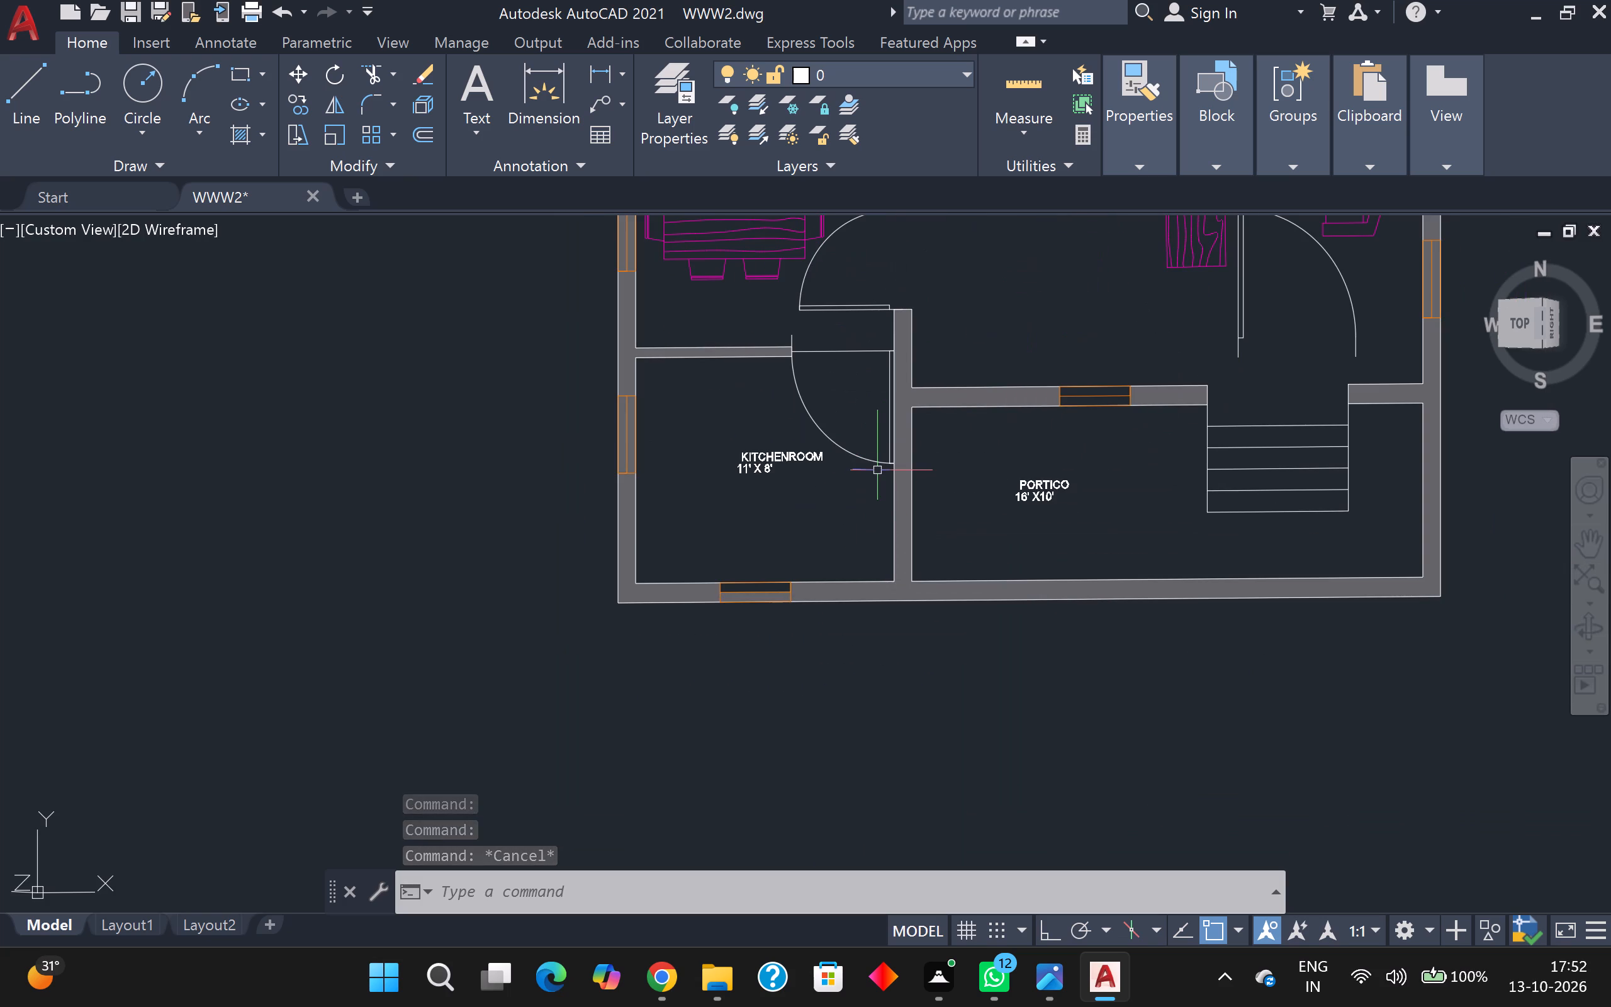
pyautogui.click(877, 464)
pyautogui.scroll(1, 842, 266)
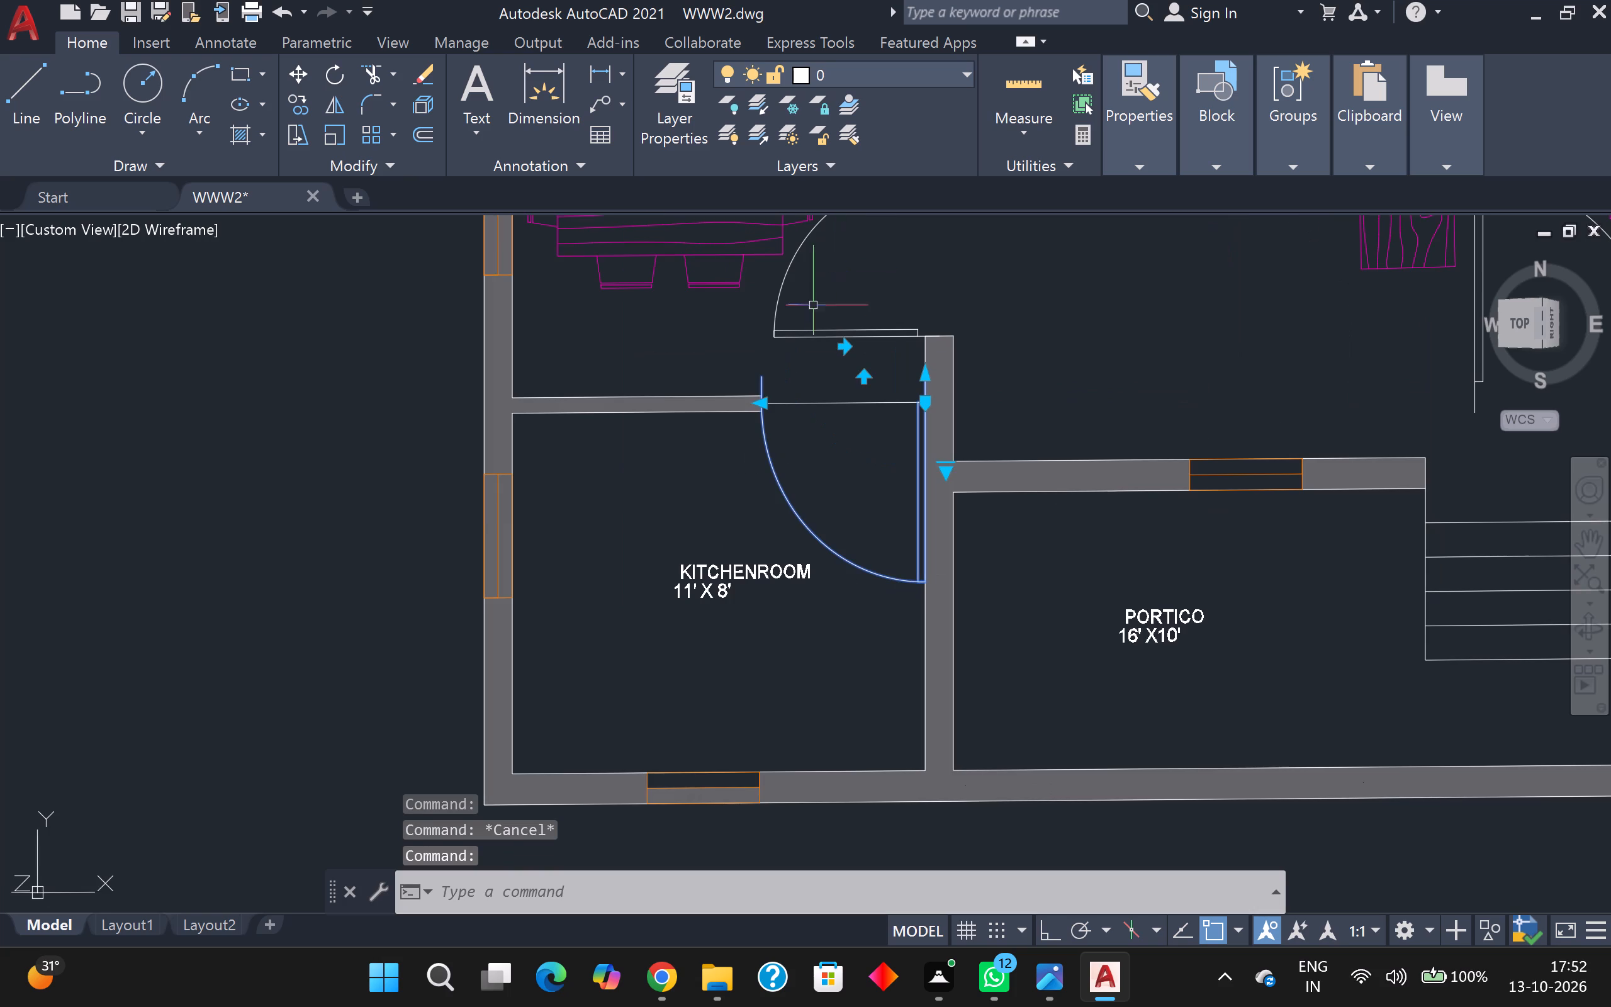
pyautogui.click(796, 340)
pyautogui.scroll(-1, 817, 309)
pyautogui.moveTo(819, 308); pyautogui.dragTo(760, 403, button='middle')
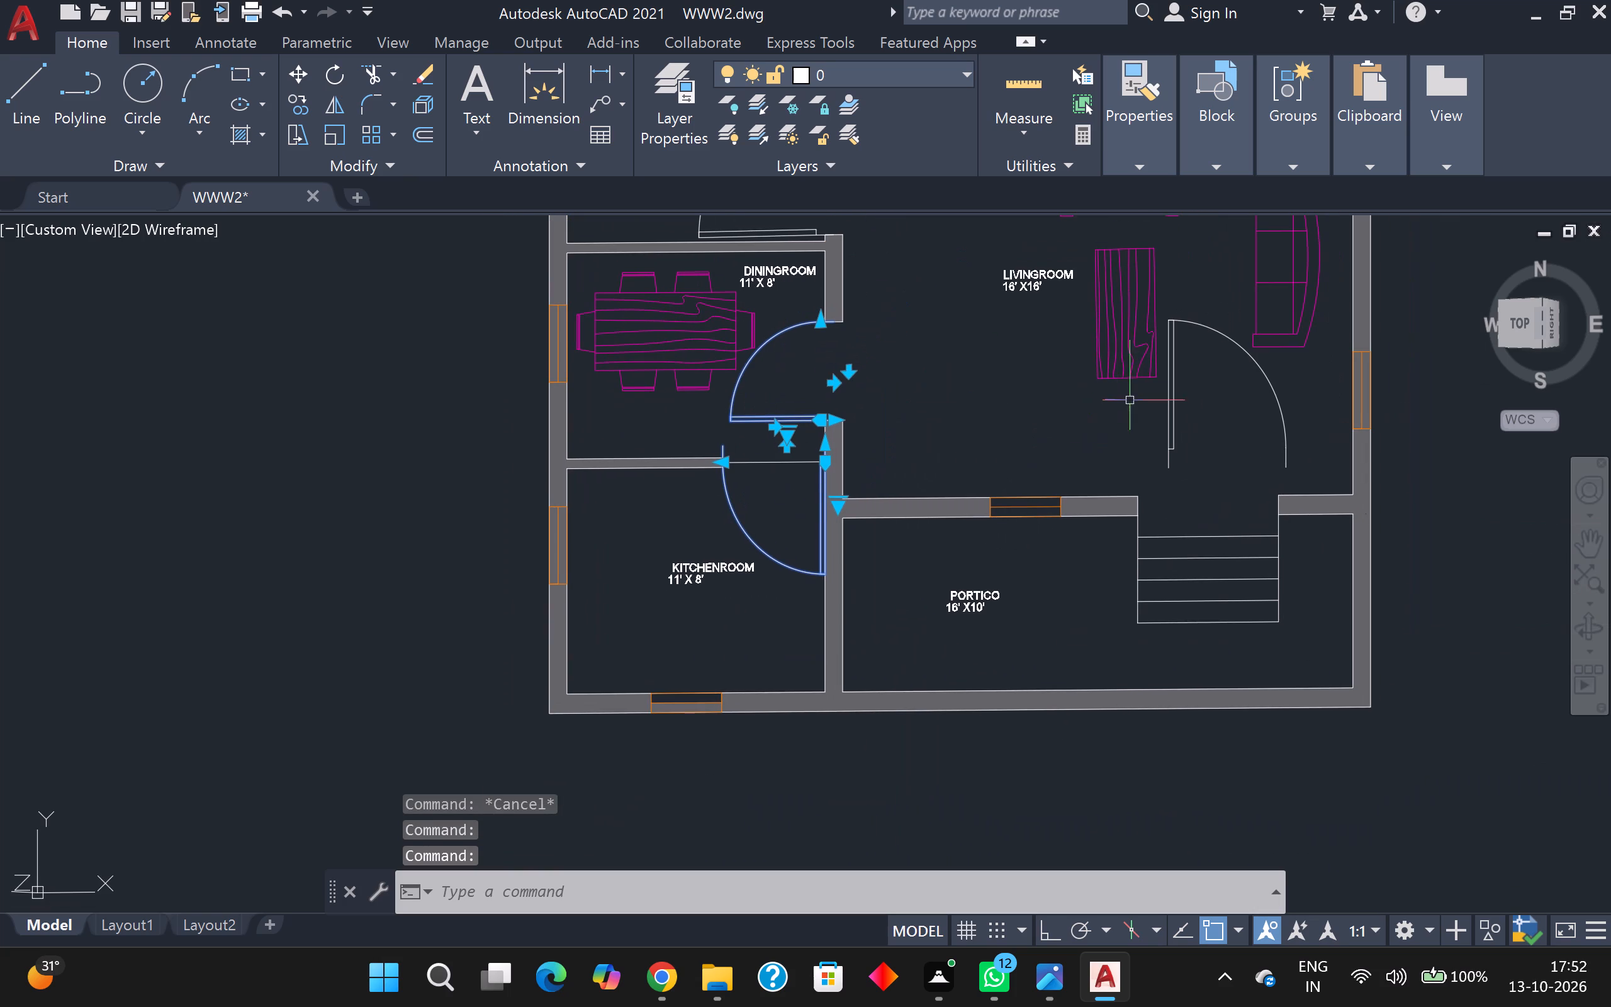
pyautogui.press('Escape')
# Align the living room entrance door with the opening above the portico steps, matching its leaf-side and arc ends to the wall-end midpoints, with scaling.
pyautogui.press('a')
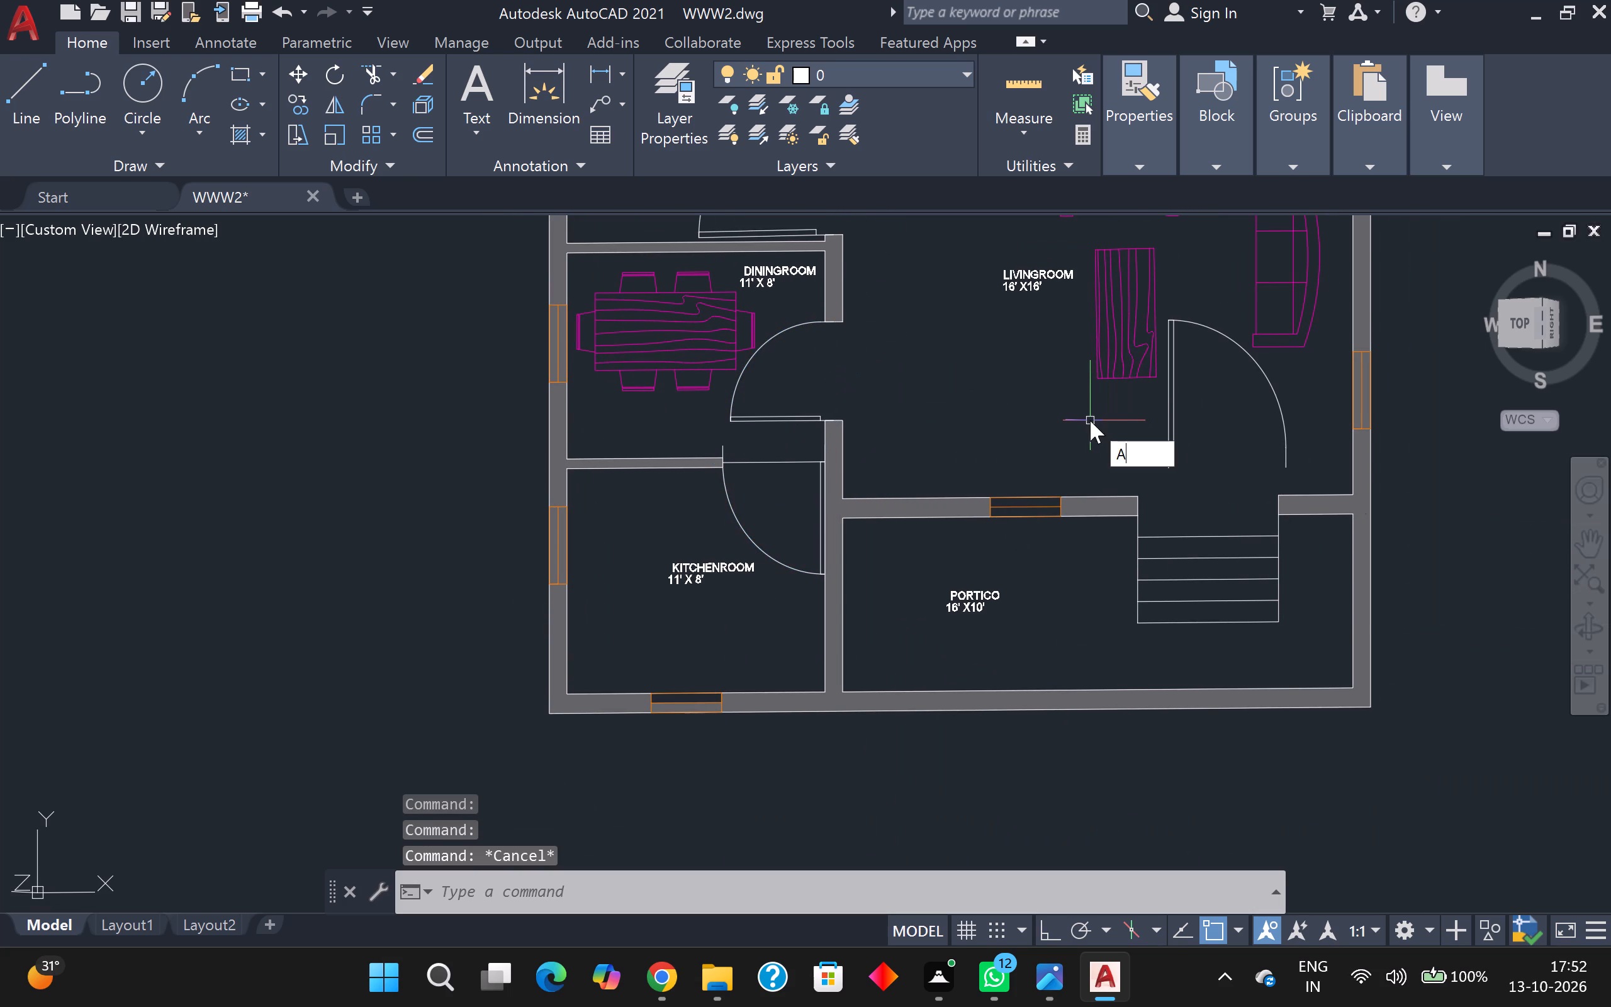
pyautogui.press('l')
pyautogui.press('Return')
pyautogui.scroll(1, 1118, 442)
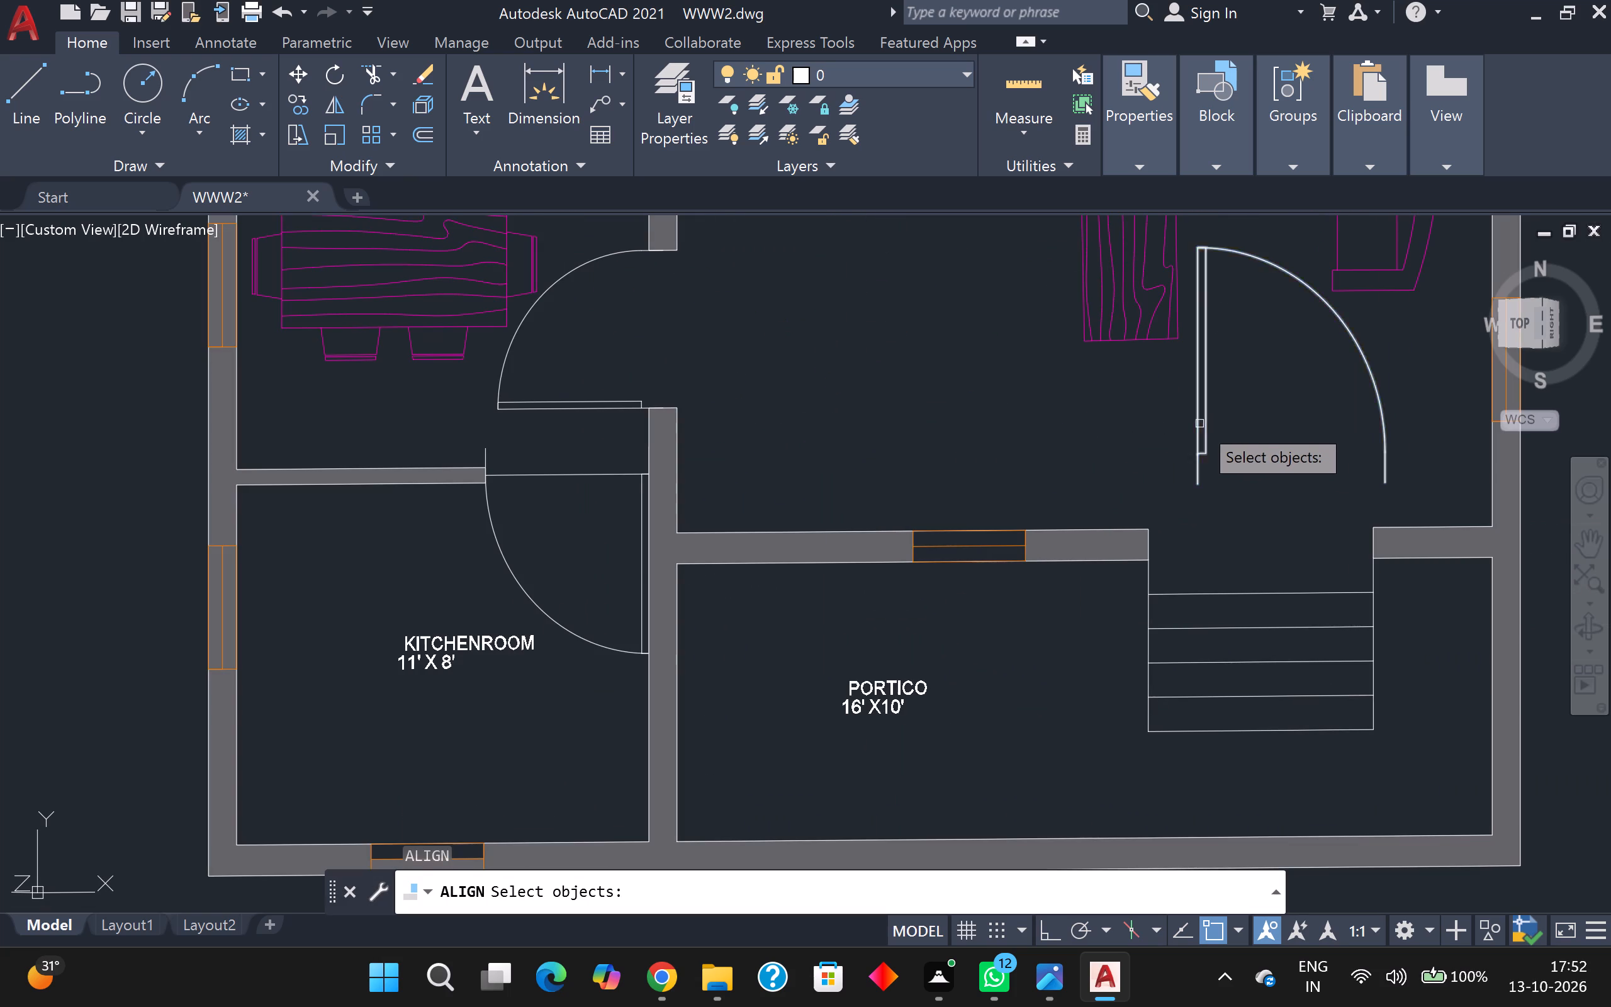
pyautogui.click(1200, 424)
pyautogui.press('Return')
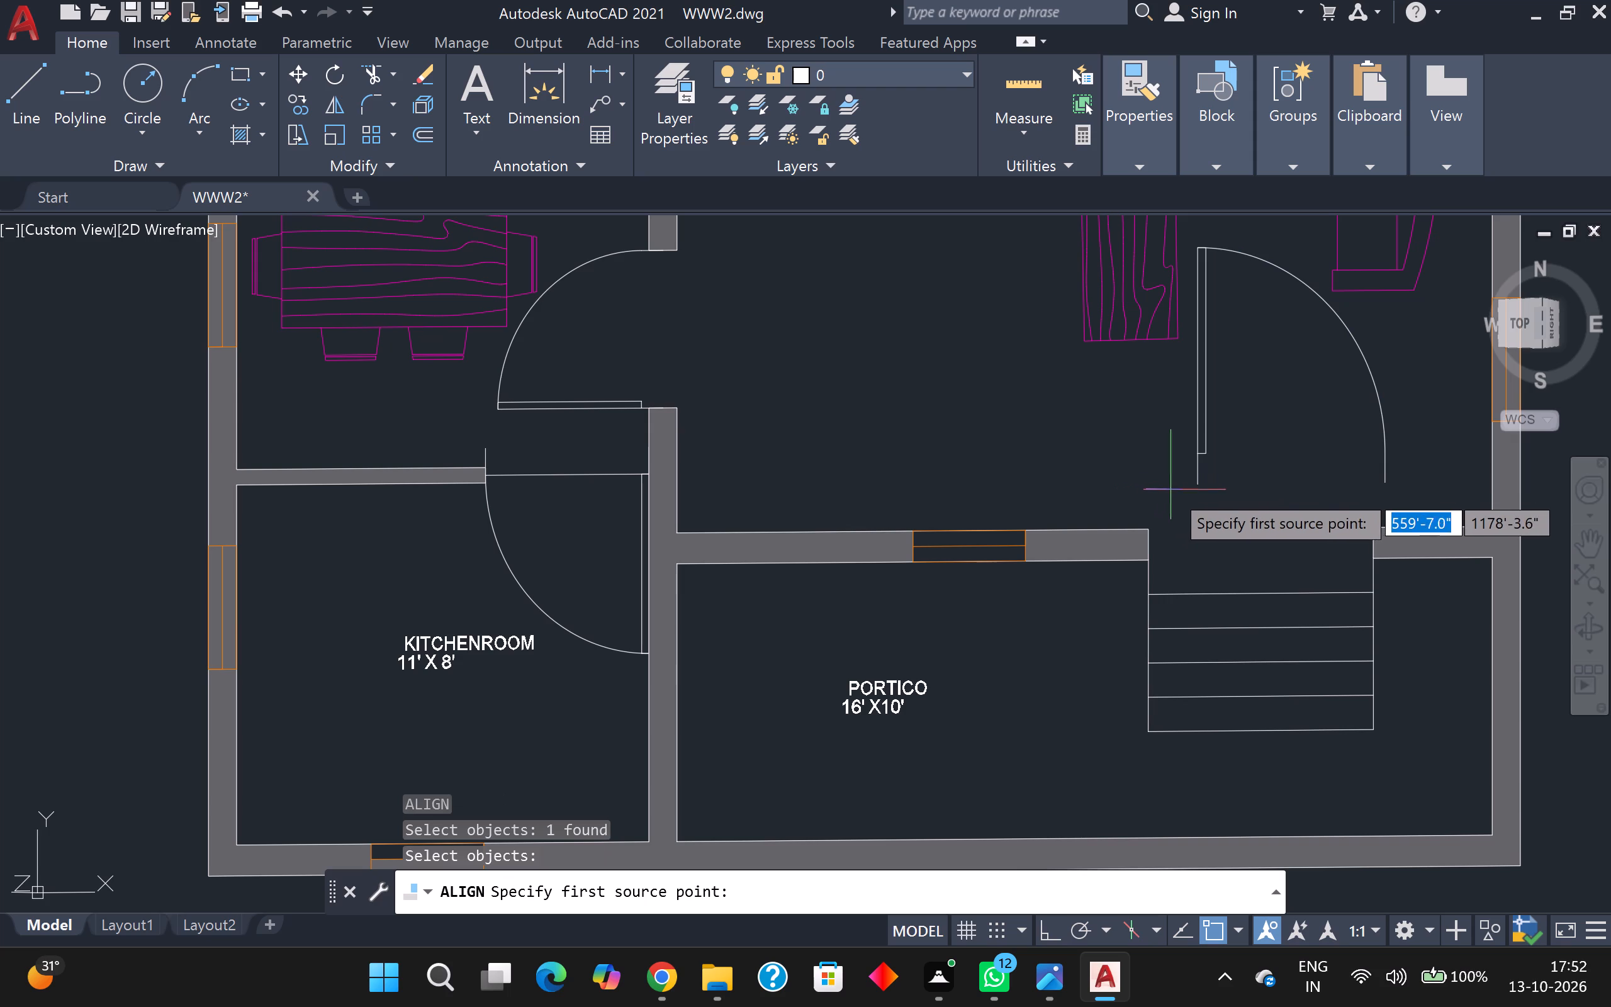
pyautogui.click(1196, 479)
pyautogui.scroll(1, 1152, 560)
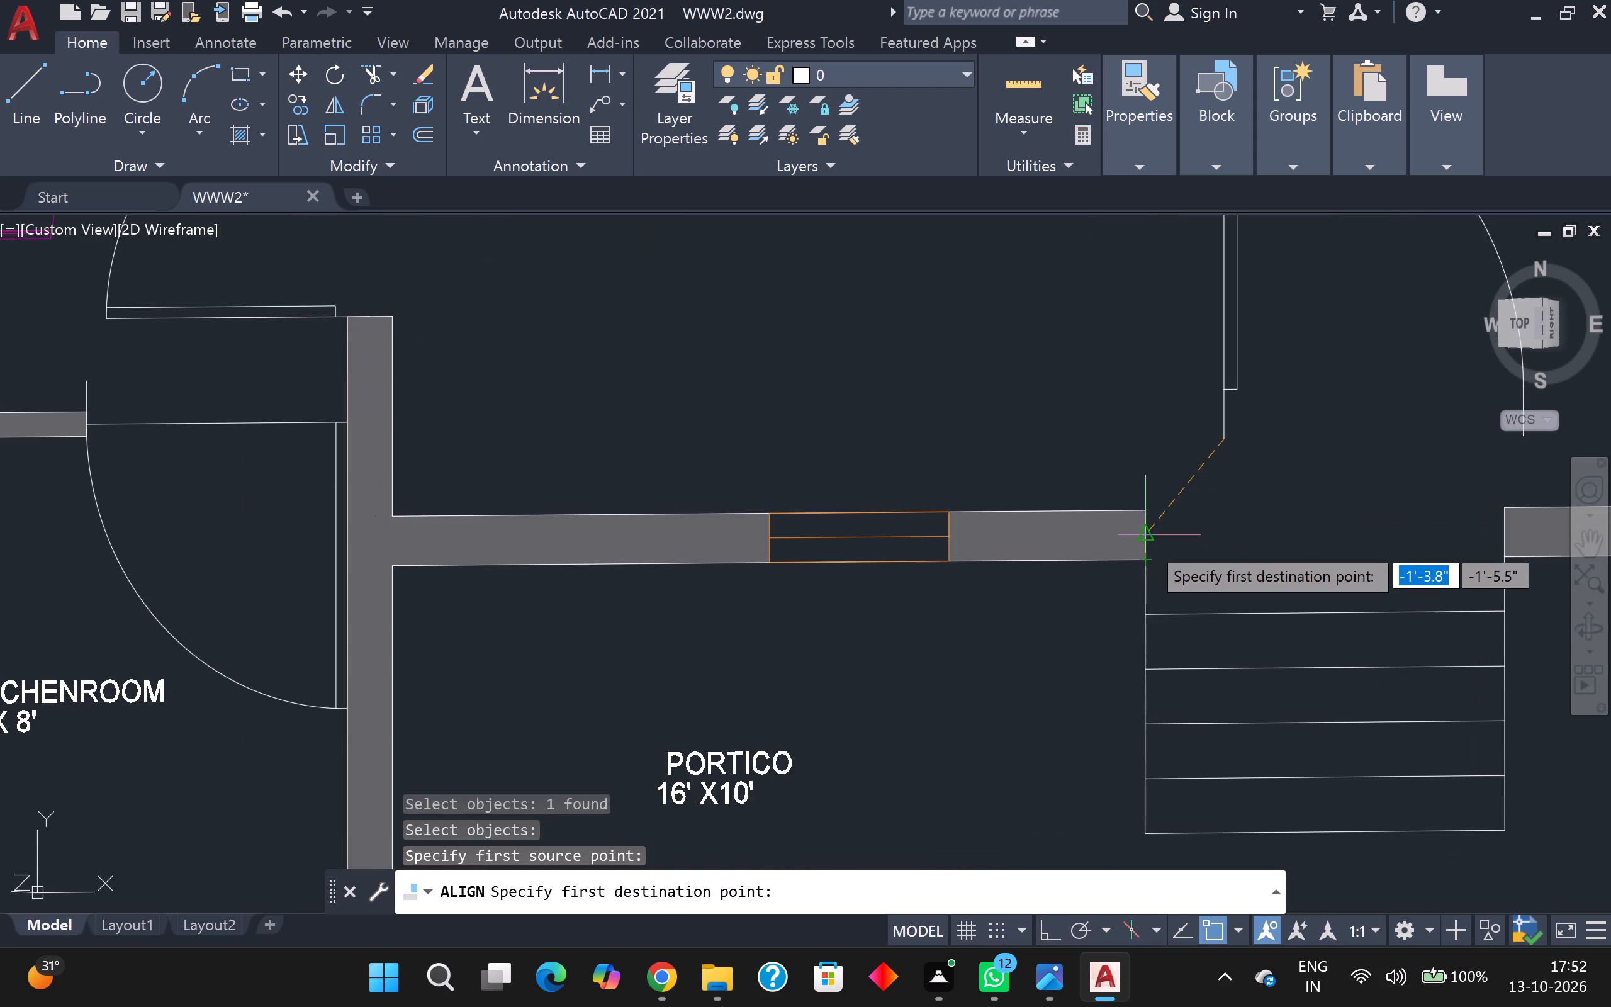
pyautogui.click(1147, 543)
pyautogui.moveTo(1288, 503); pyautogui.dragTo(1004, 572, button='middle')
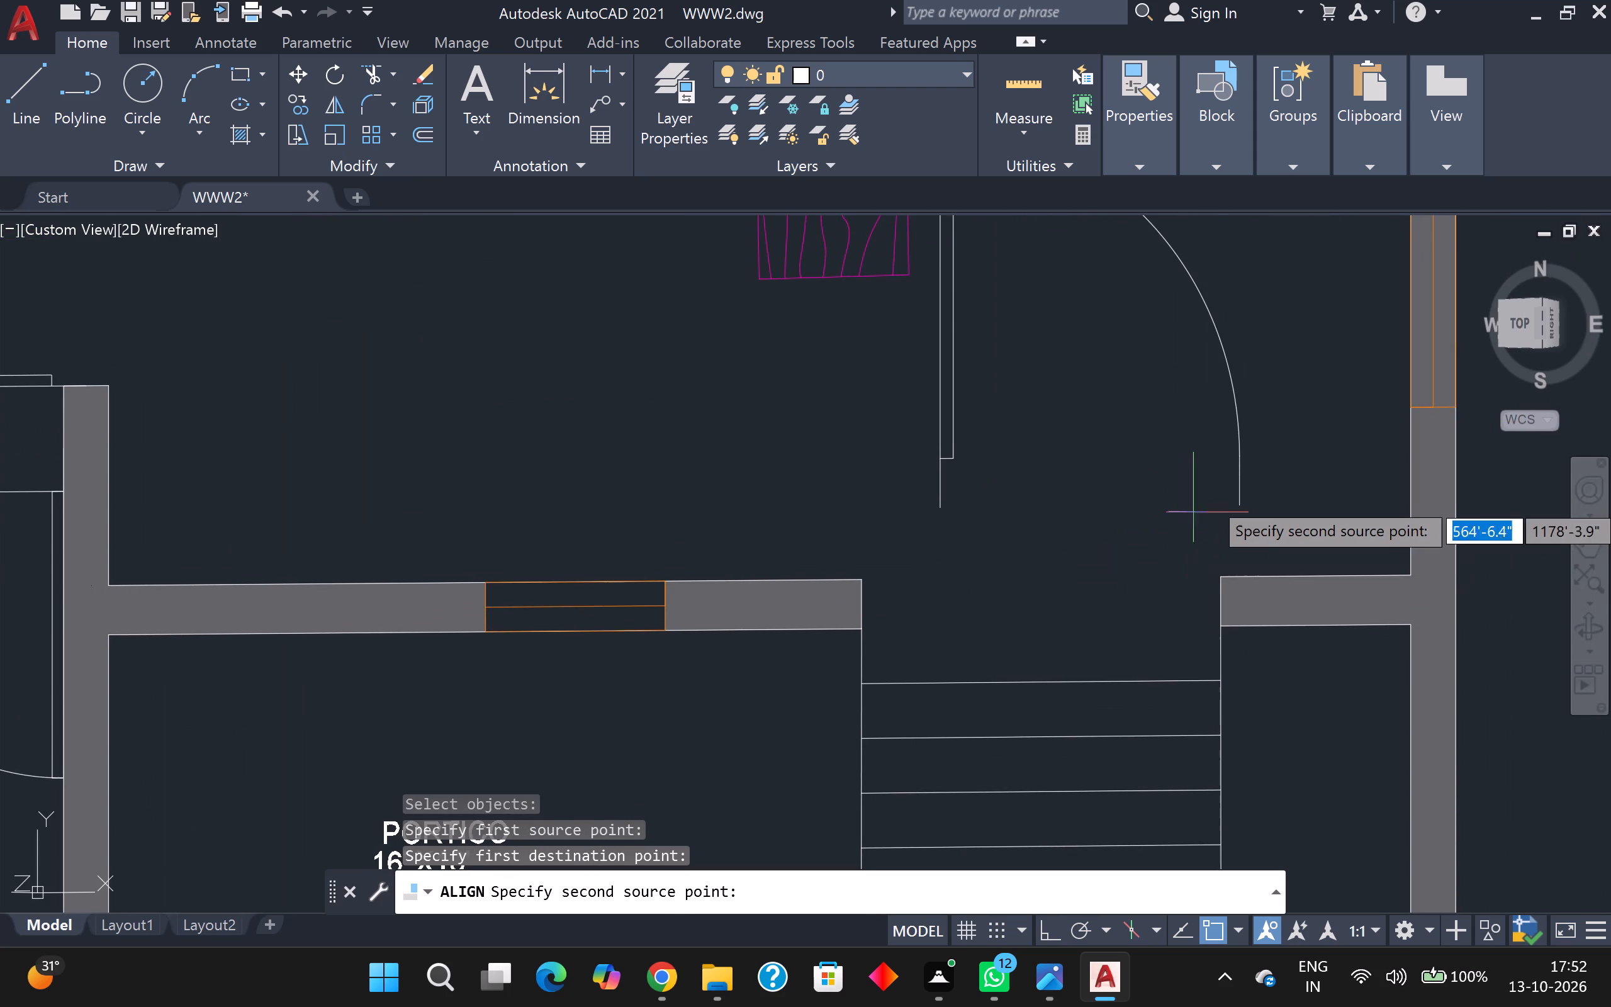
pyautogui.click(1238, 507)
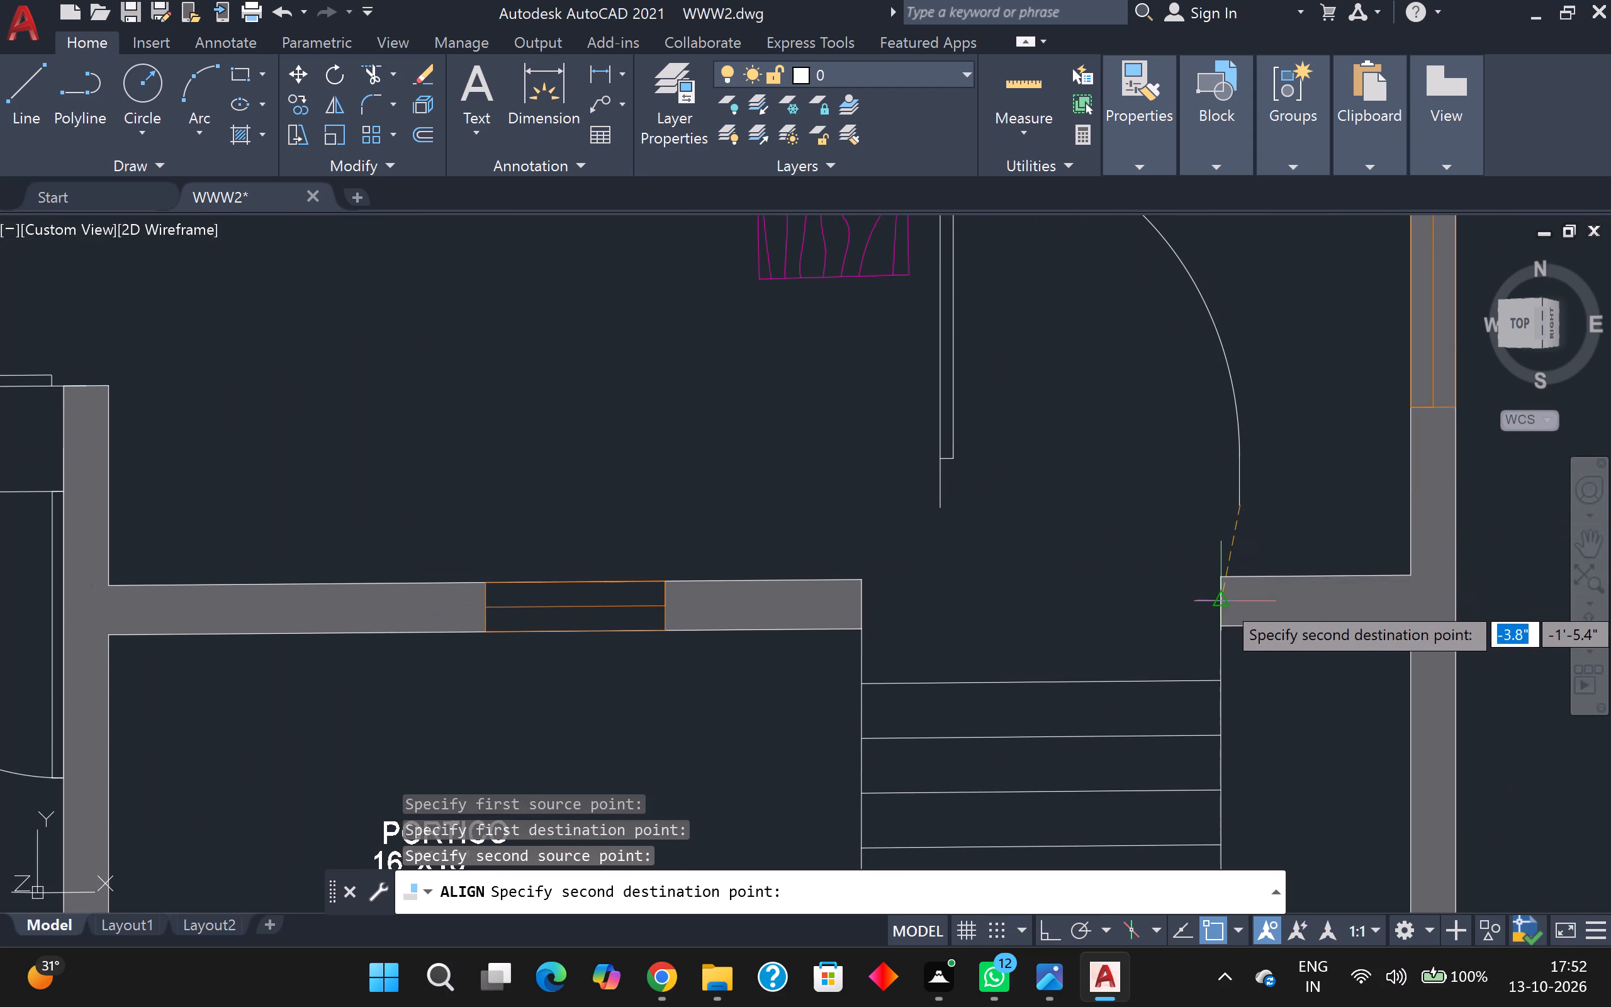
pyautogui.click(1223, 601)
pyautogui.press('Return')
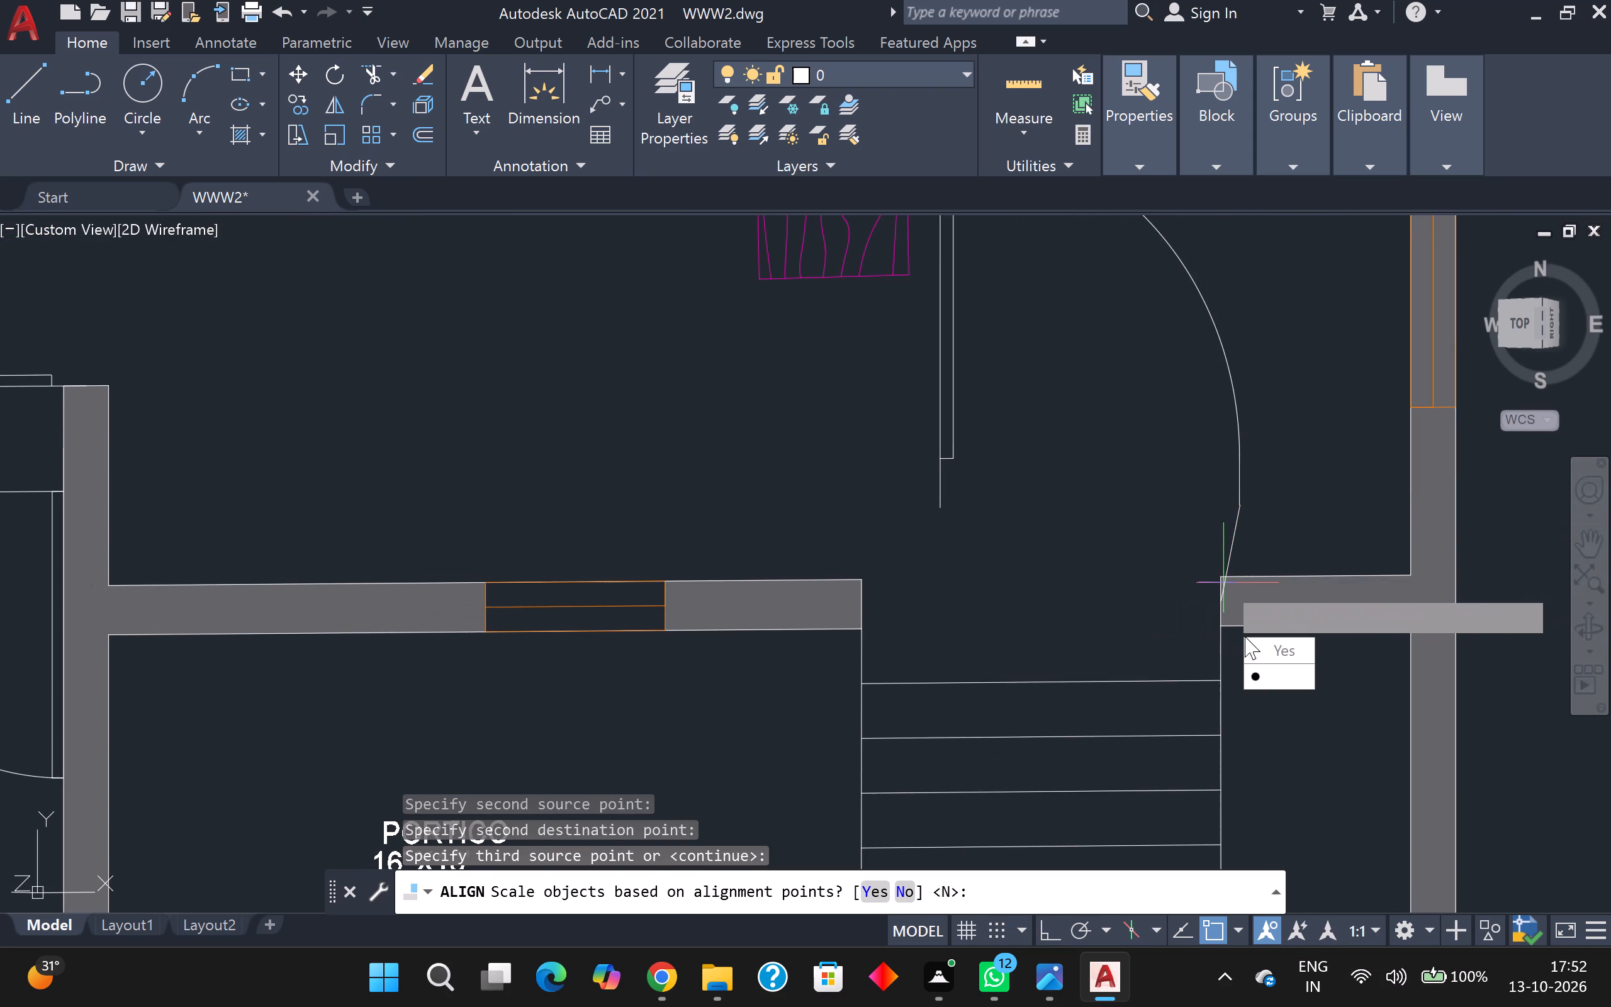
pyautogui.moveTo(1251, 642); pyautogui.dragTo(1223, 583)
pyautogui.scroll(-2, 1116, 534)
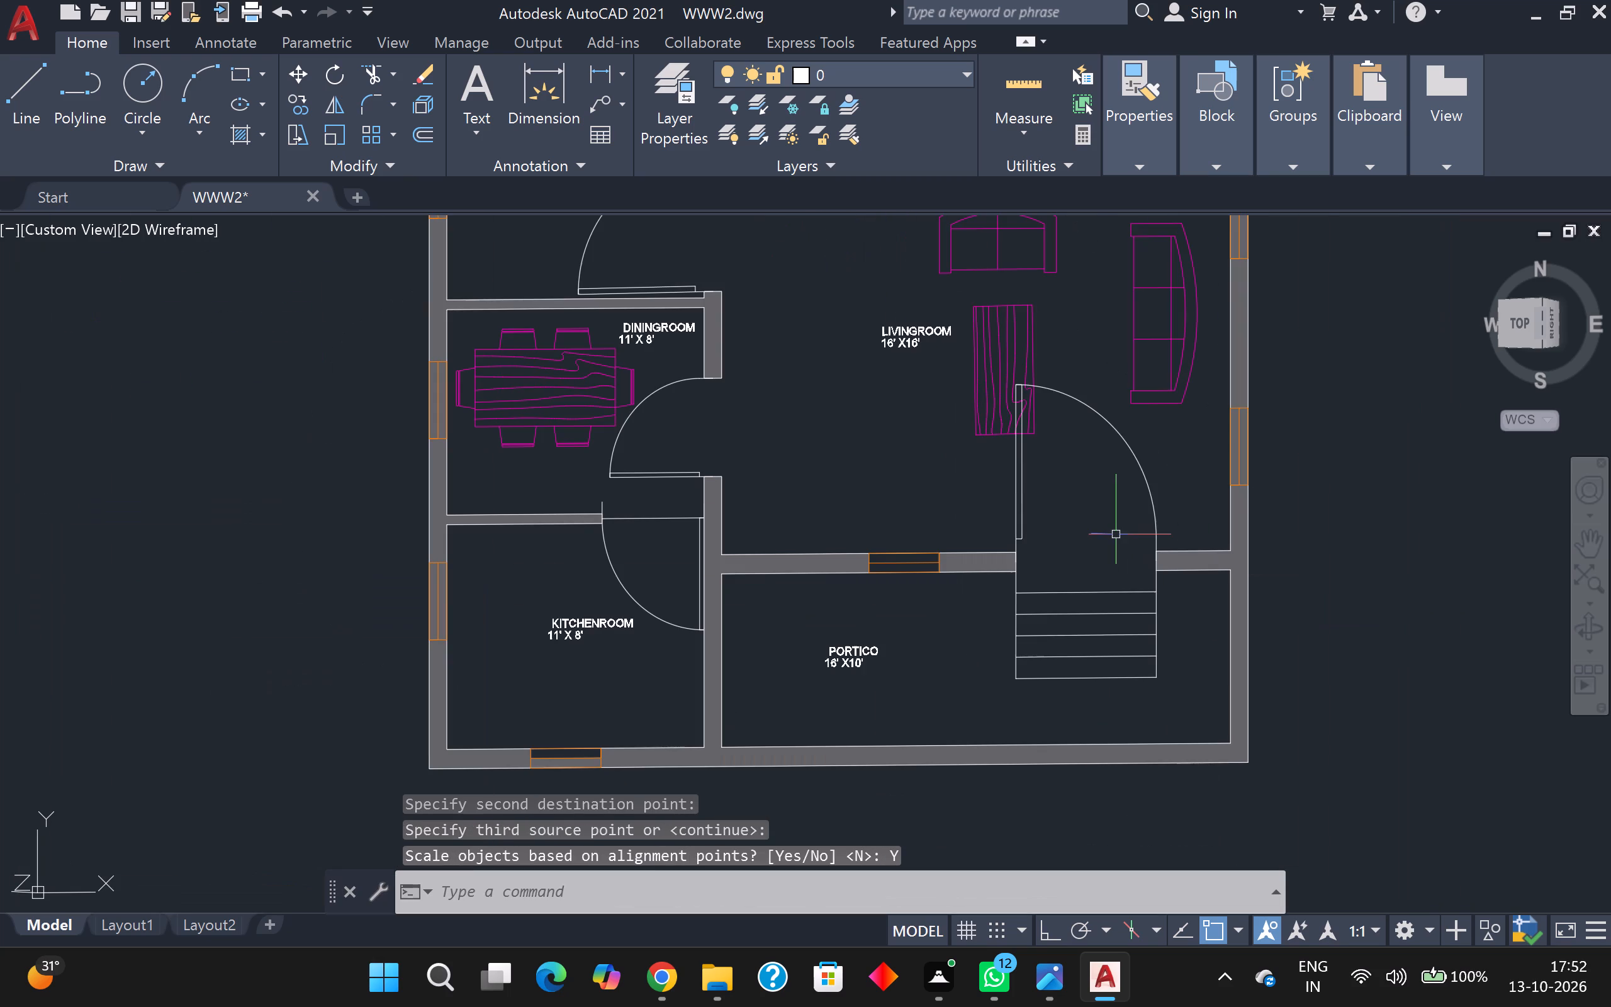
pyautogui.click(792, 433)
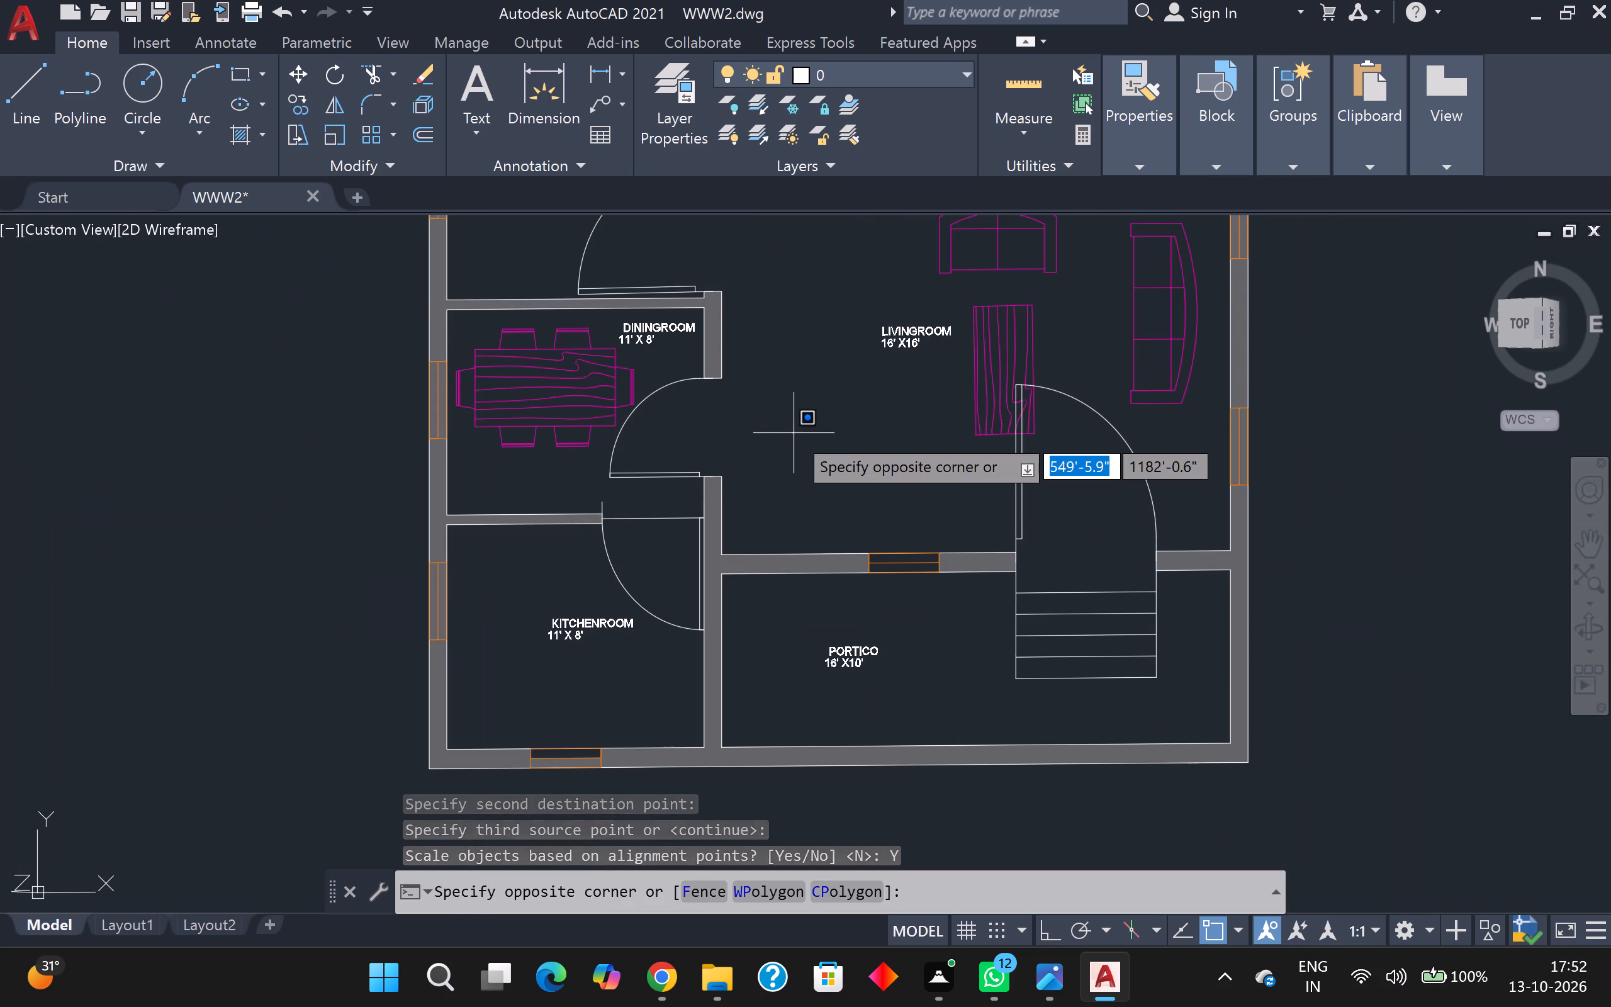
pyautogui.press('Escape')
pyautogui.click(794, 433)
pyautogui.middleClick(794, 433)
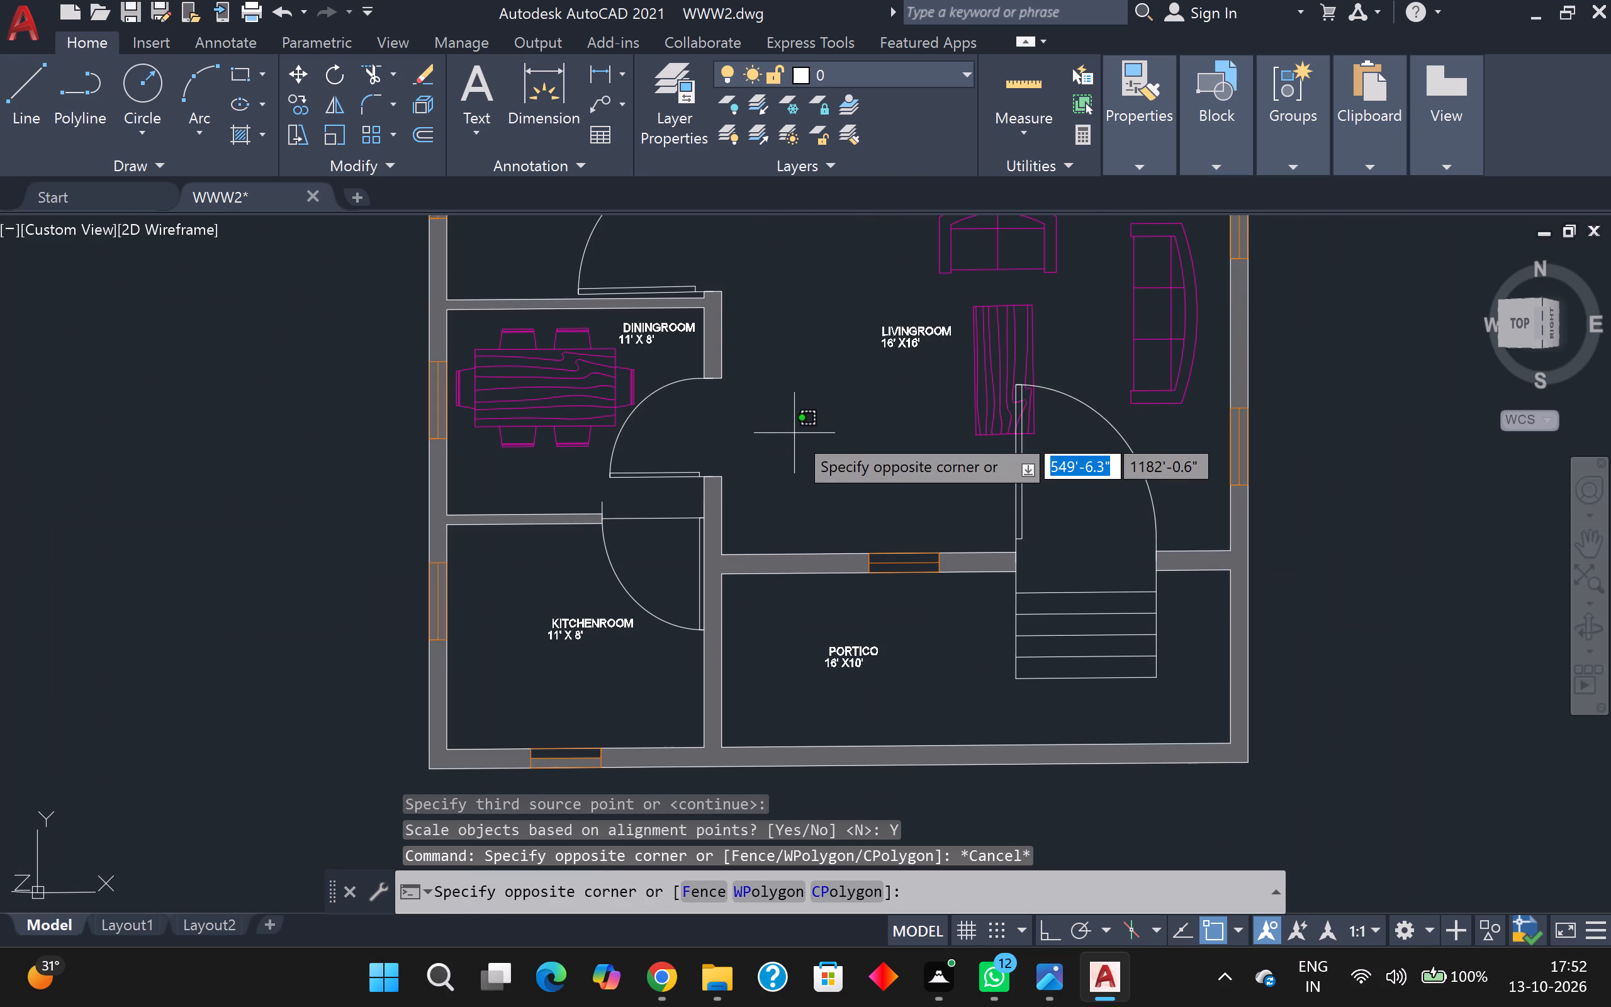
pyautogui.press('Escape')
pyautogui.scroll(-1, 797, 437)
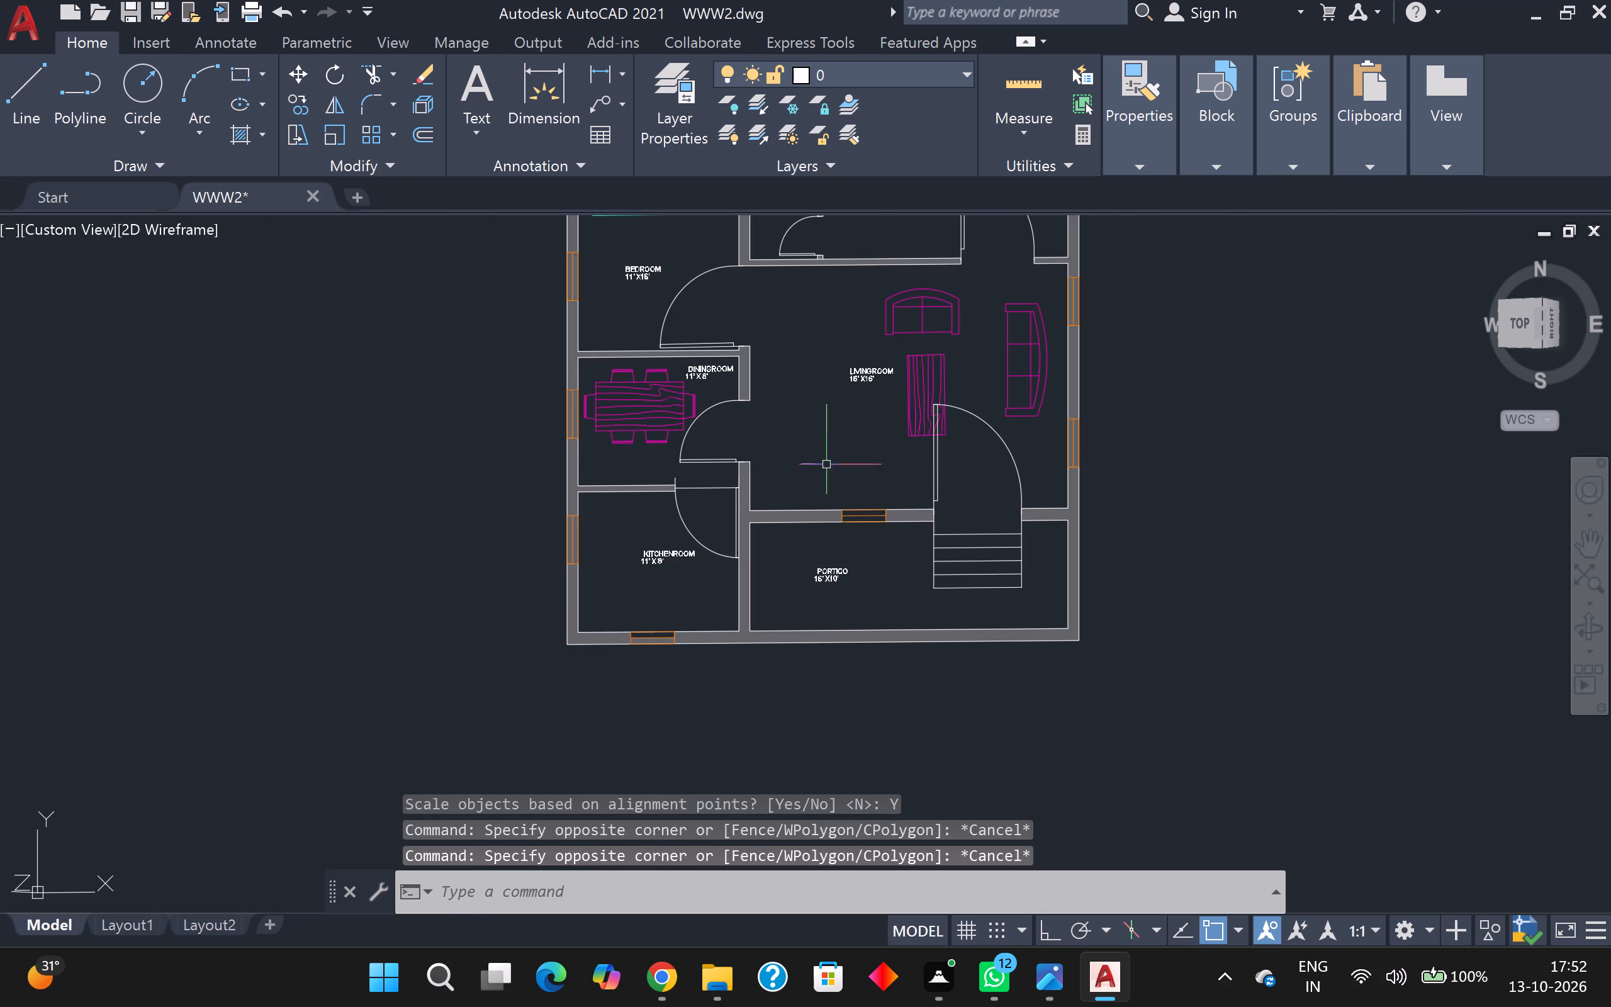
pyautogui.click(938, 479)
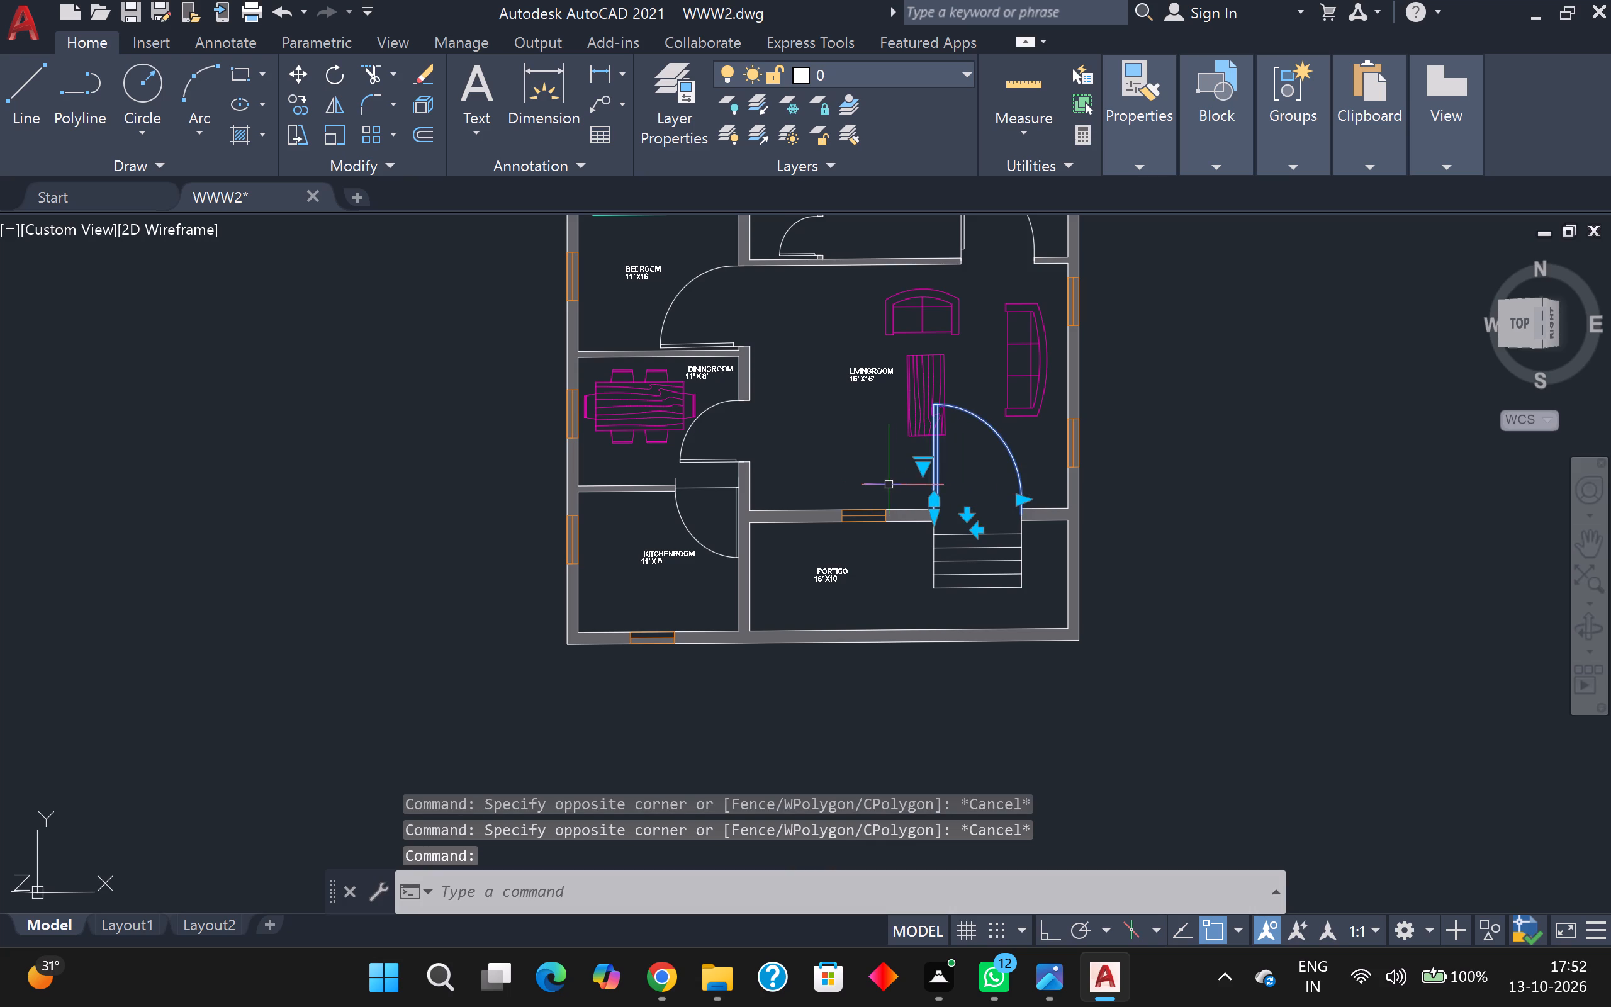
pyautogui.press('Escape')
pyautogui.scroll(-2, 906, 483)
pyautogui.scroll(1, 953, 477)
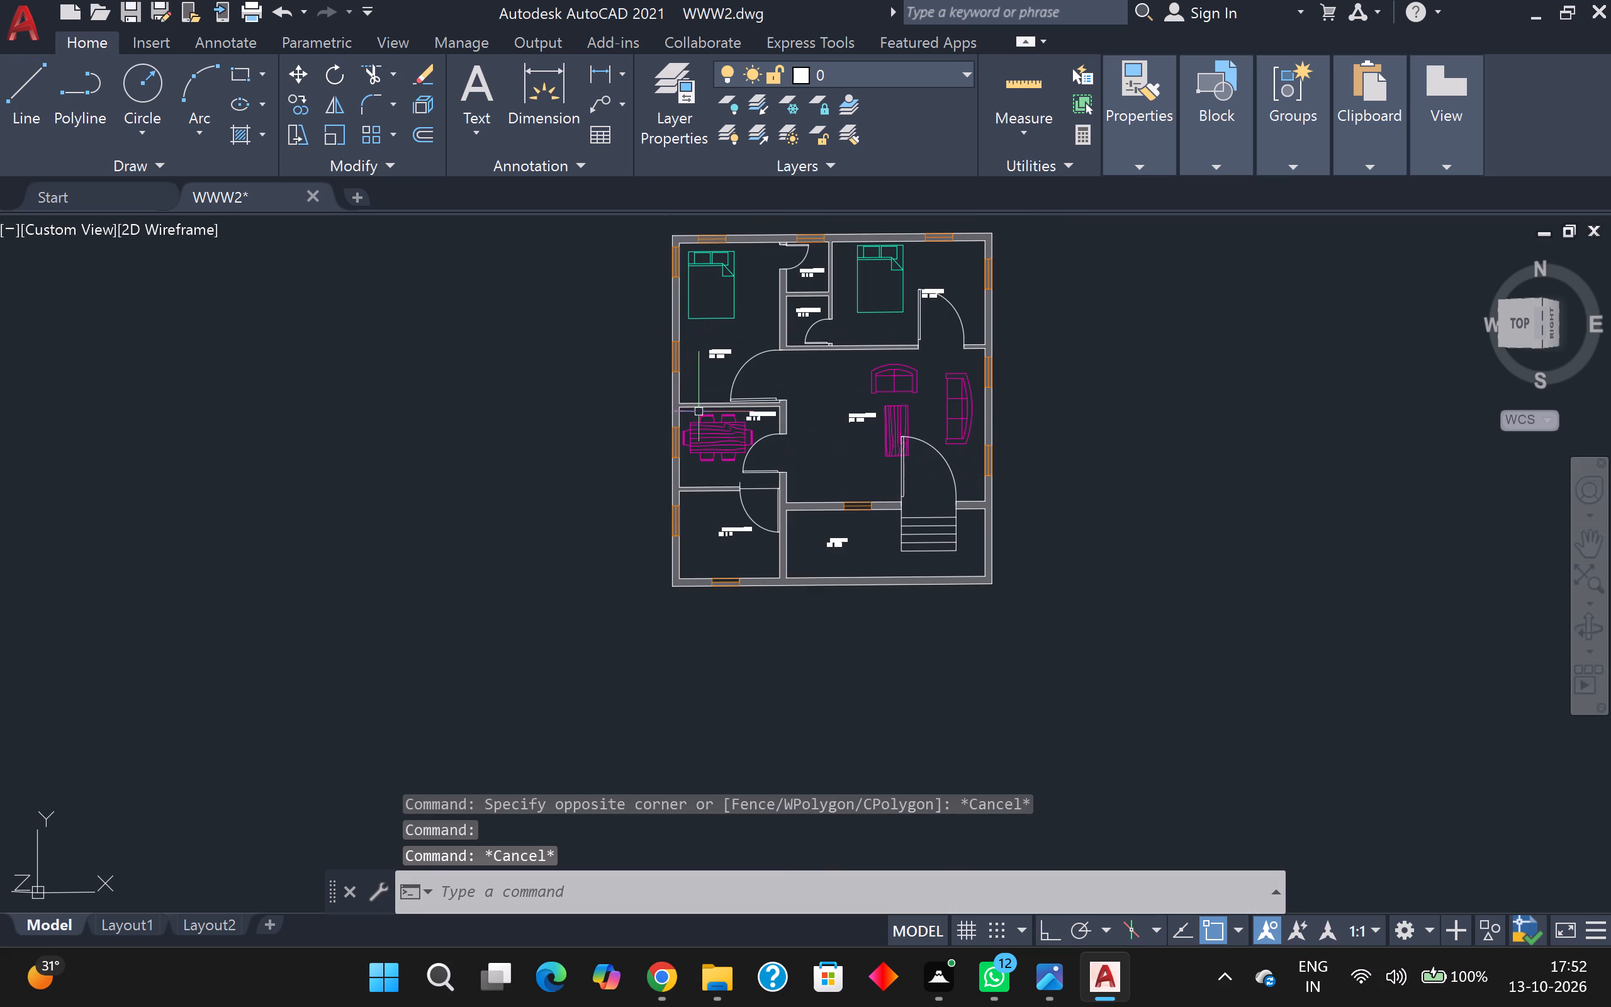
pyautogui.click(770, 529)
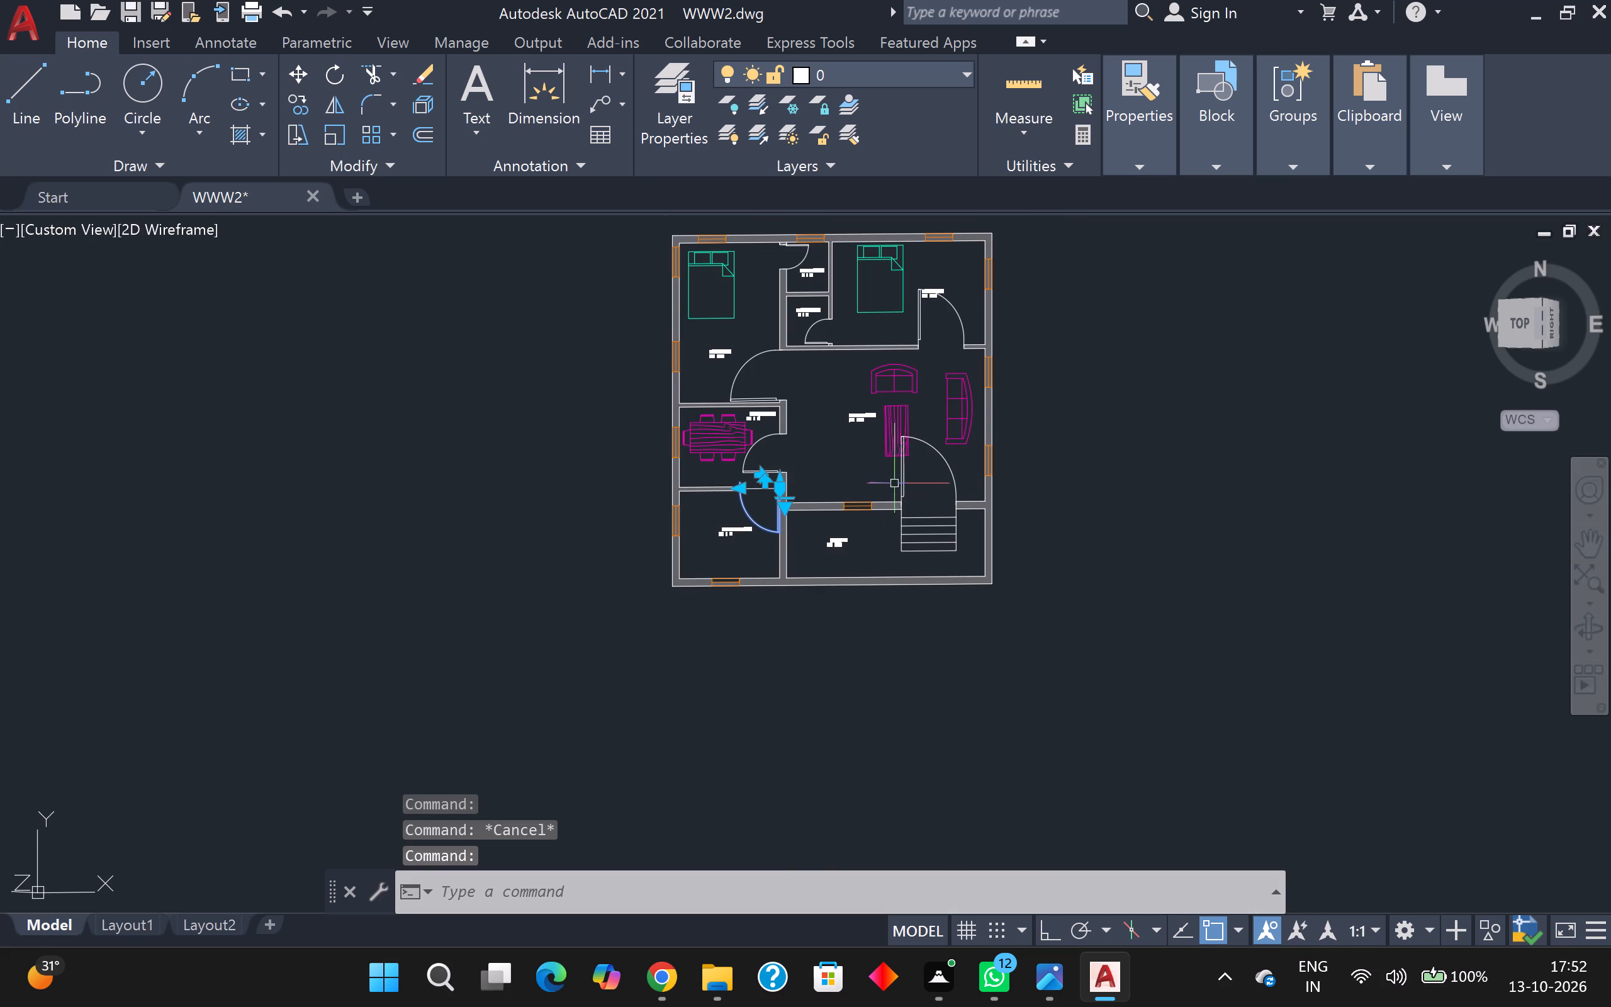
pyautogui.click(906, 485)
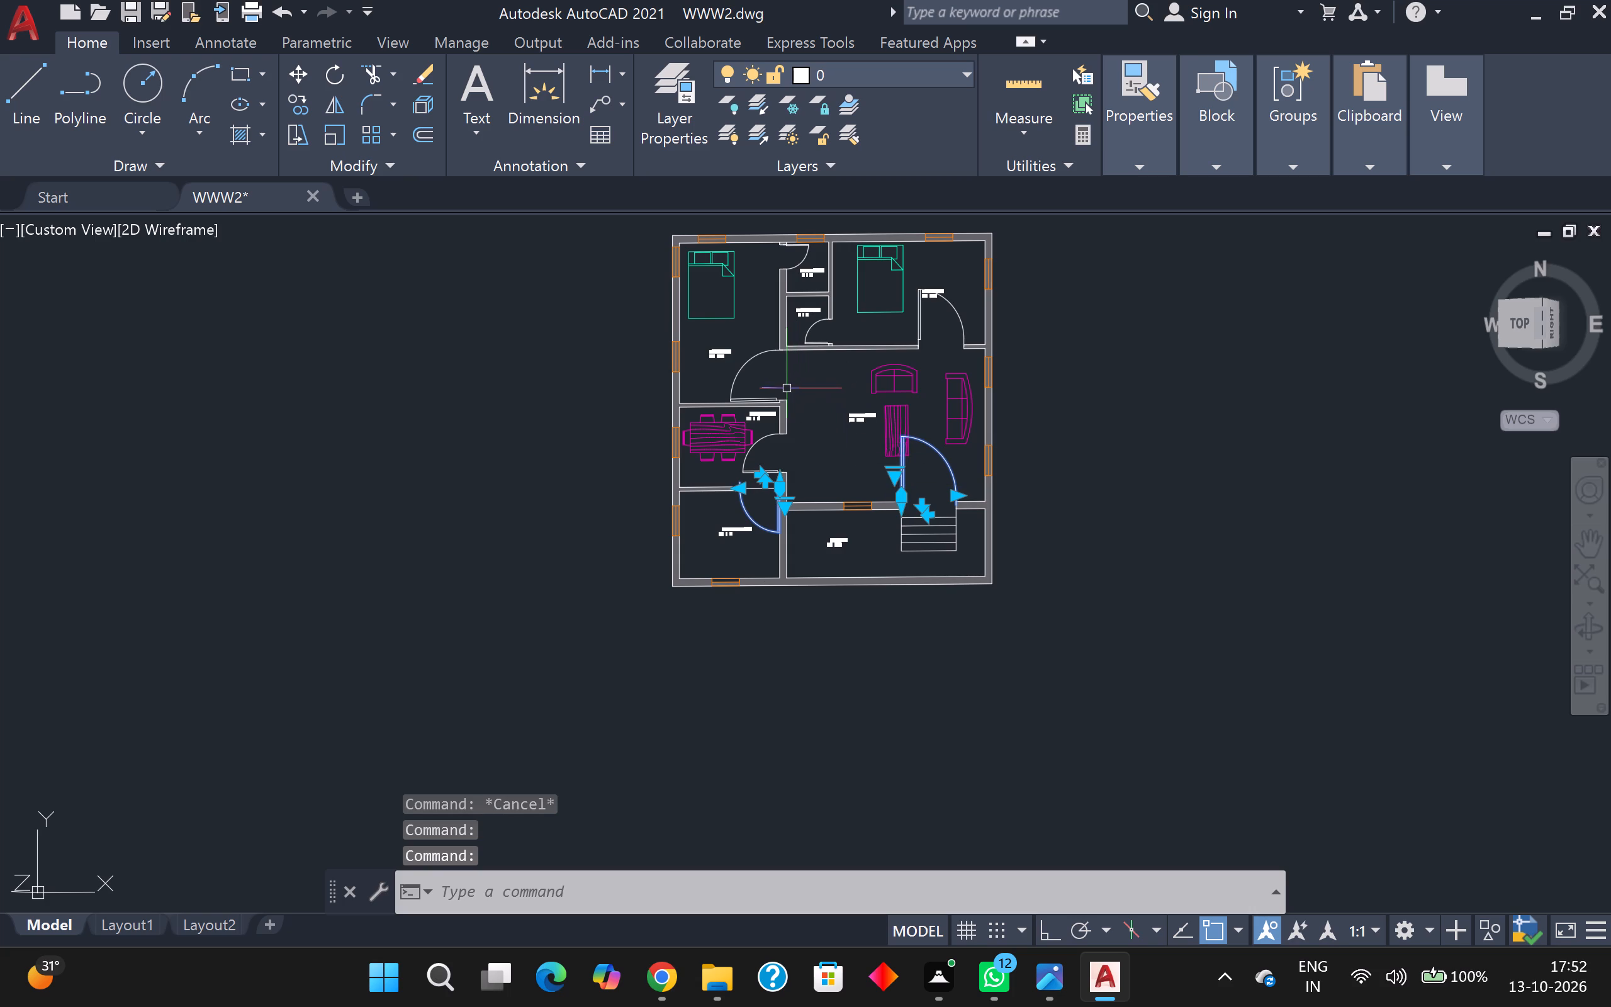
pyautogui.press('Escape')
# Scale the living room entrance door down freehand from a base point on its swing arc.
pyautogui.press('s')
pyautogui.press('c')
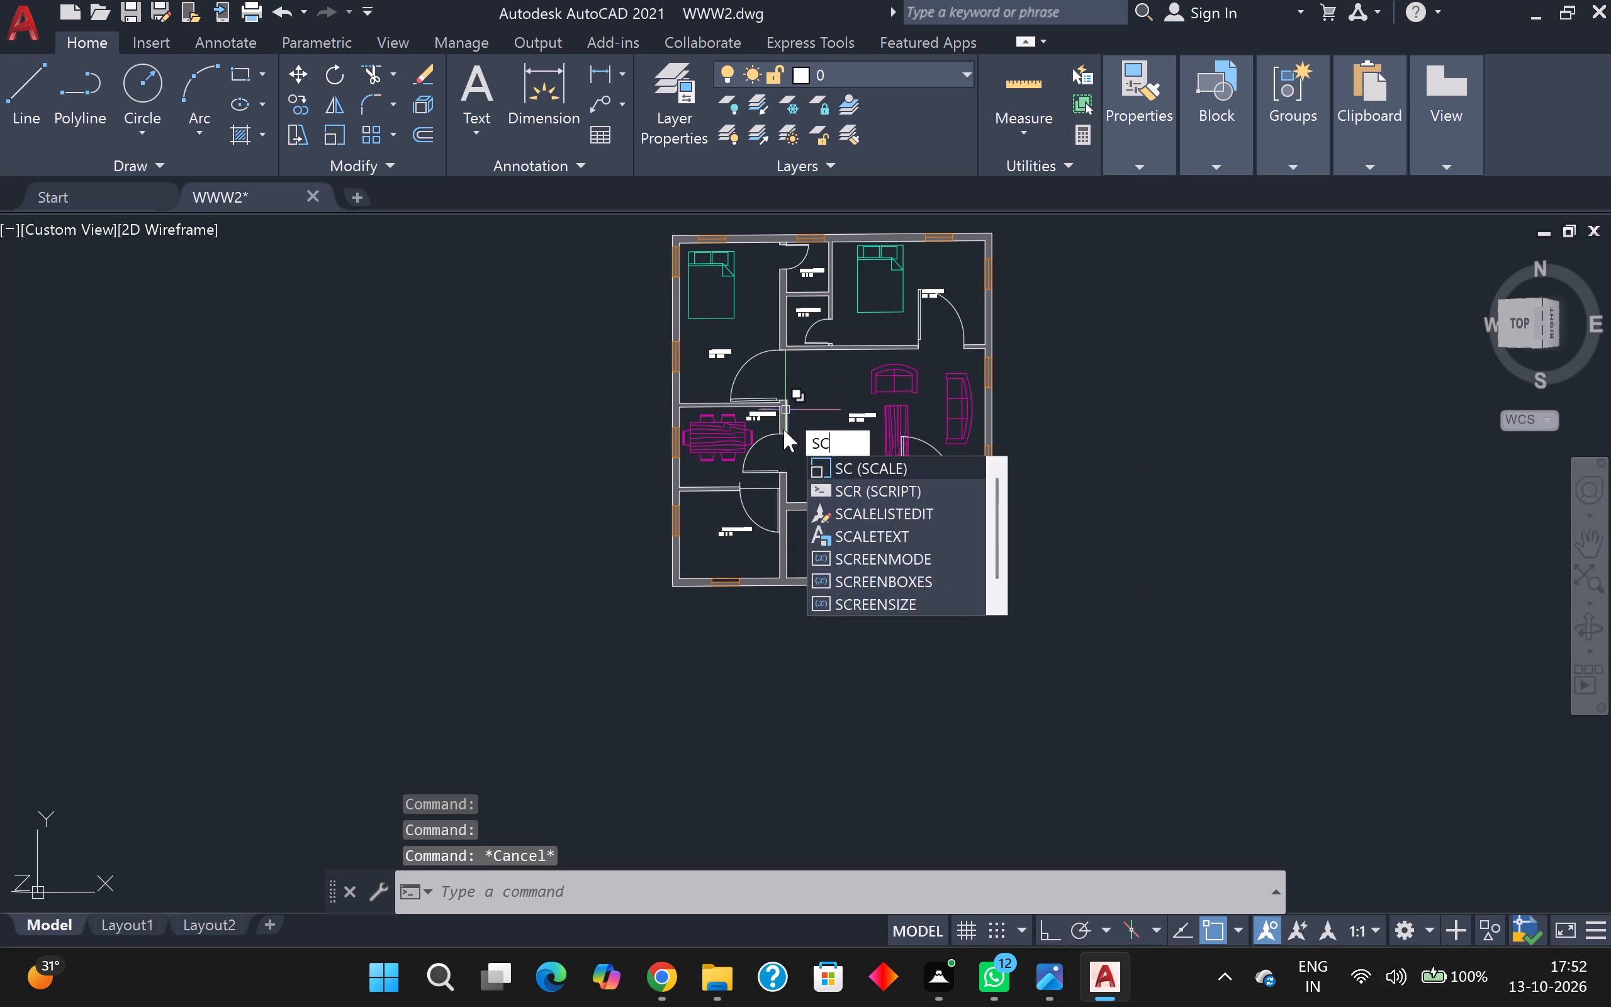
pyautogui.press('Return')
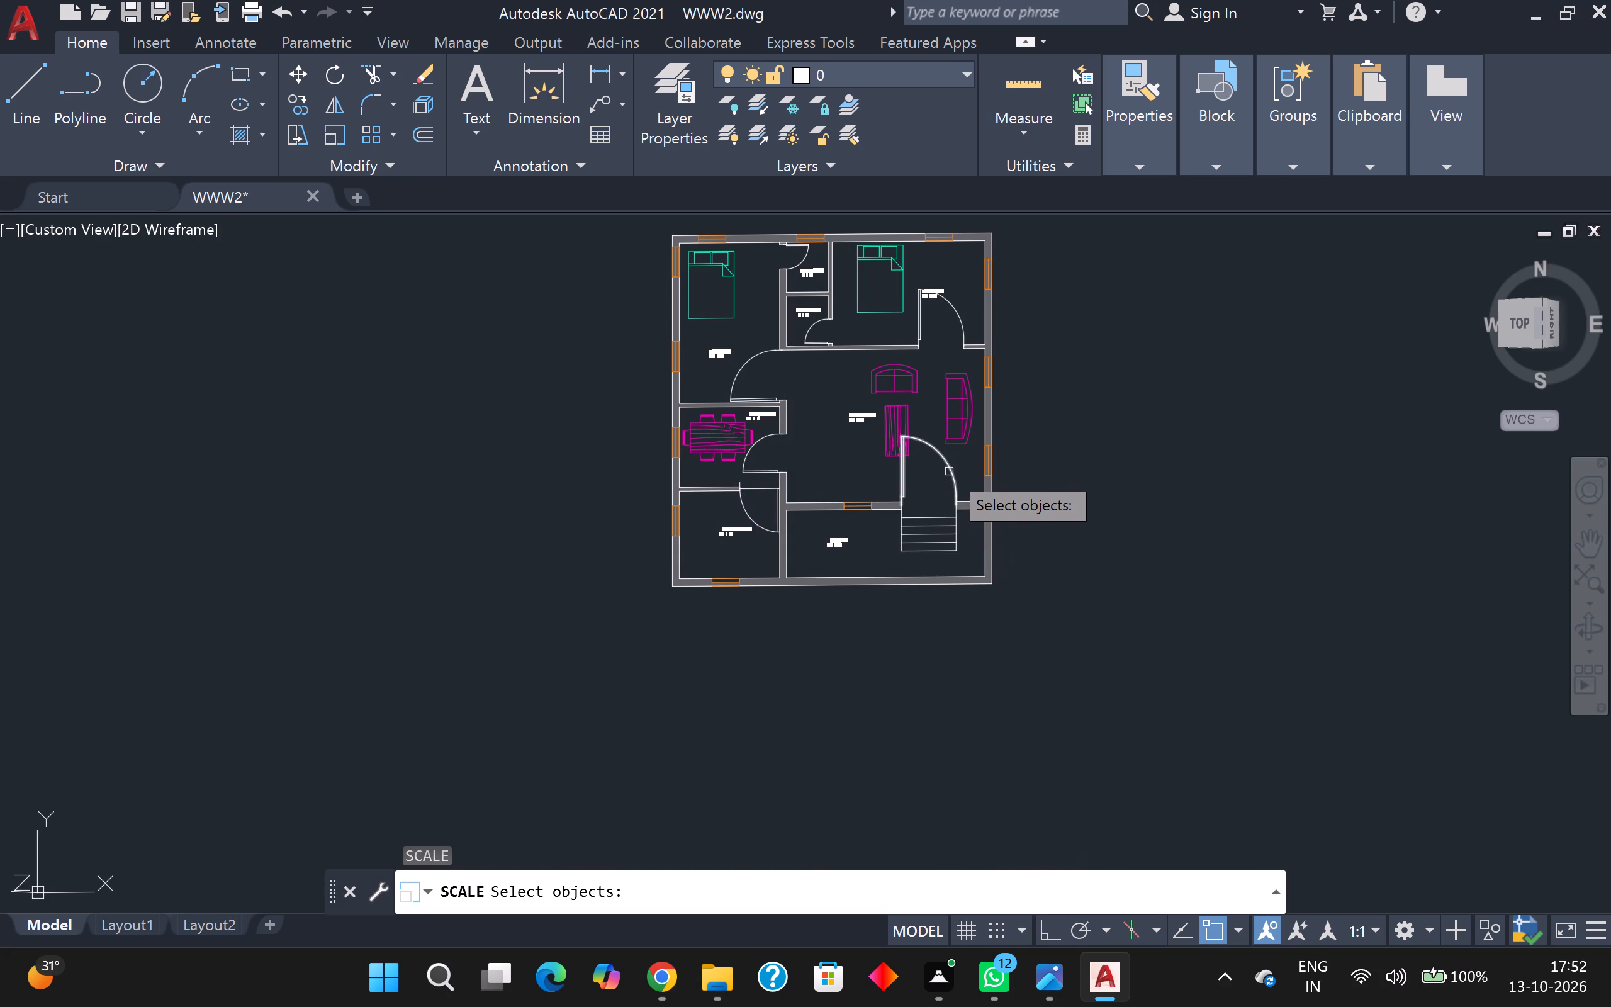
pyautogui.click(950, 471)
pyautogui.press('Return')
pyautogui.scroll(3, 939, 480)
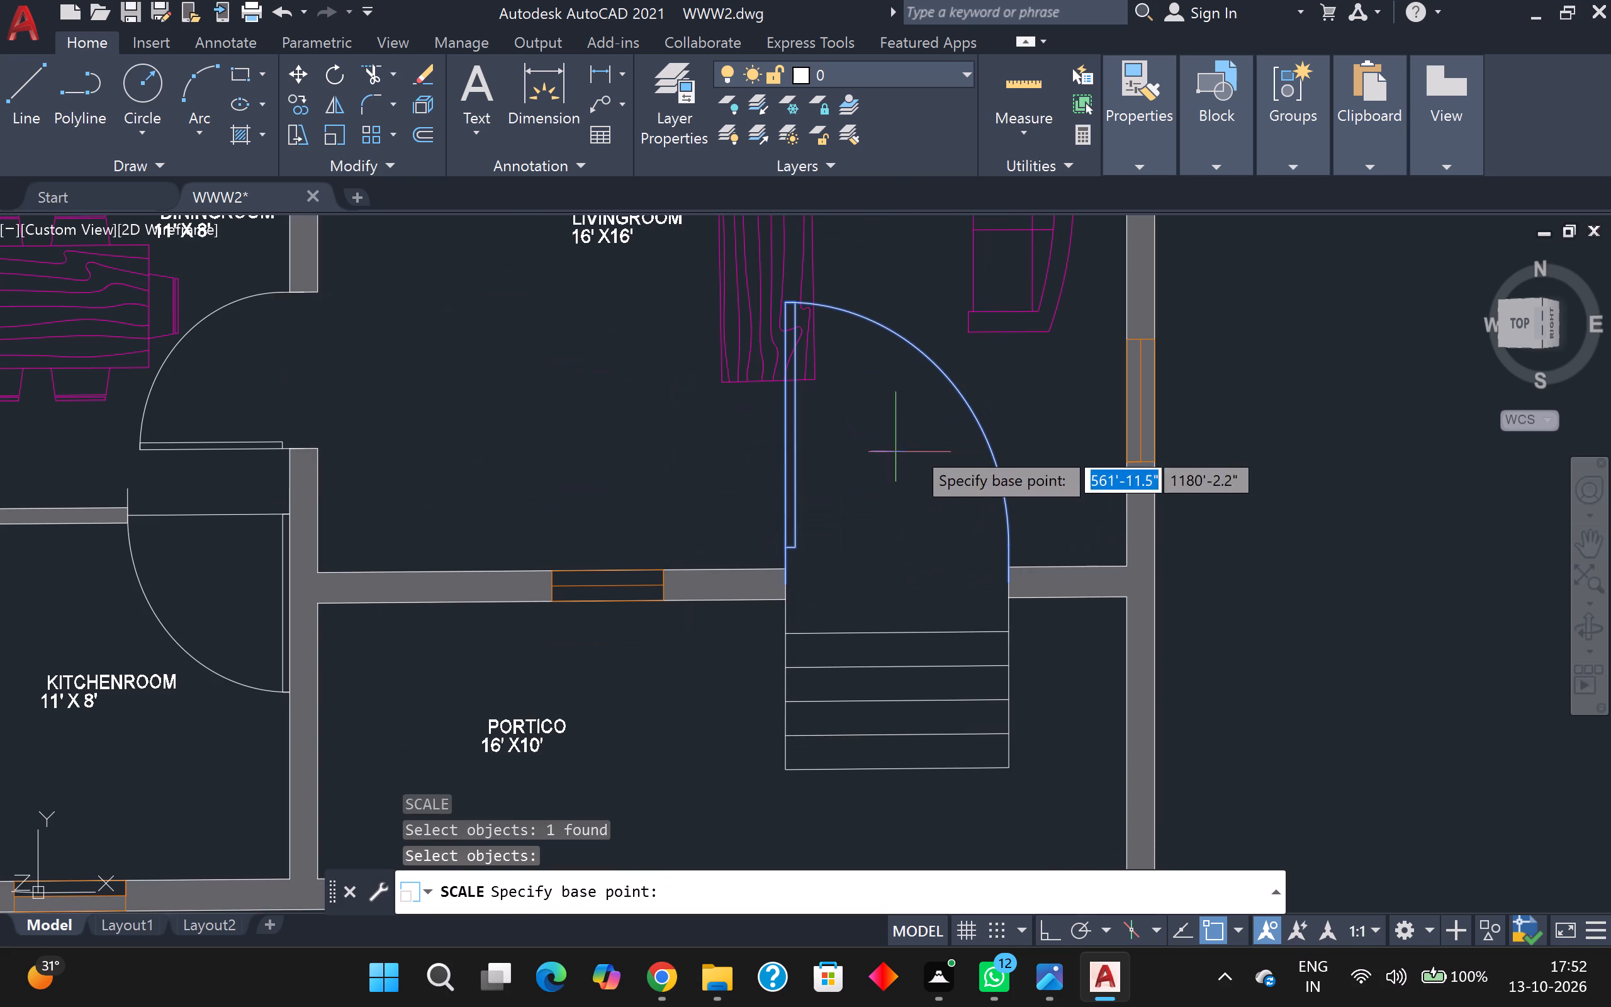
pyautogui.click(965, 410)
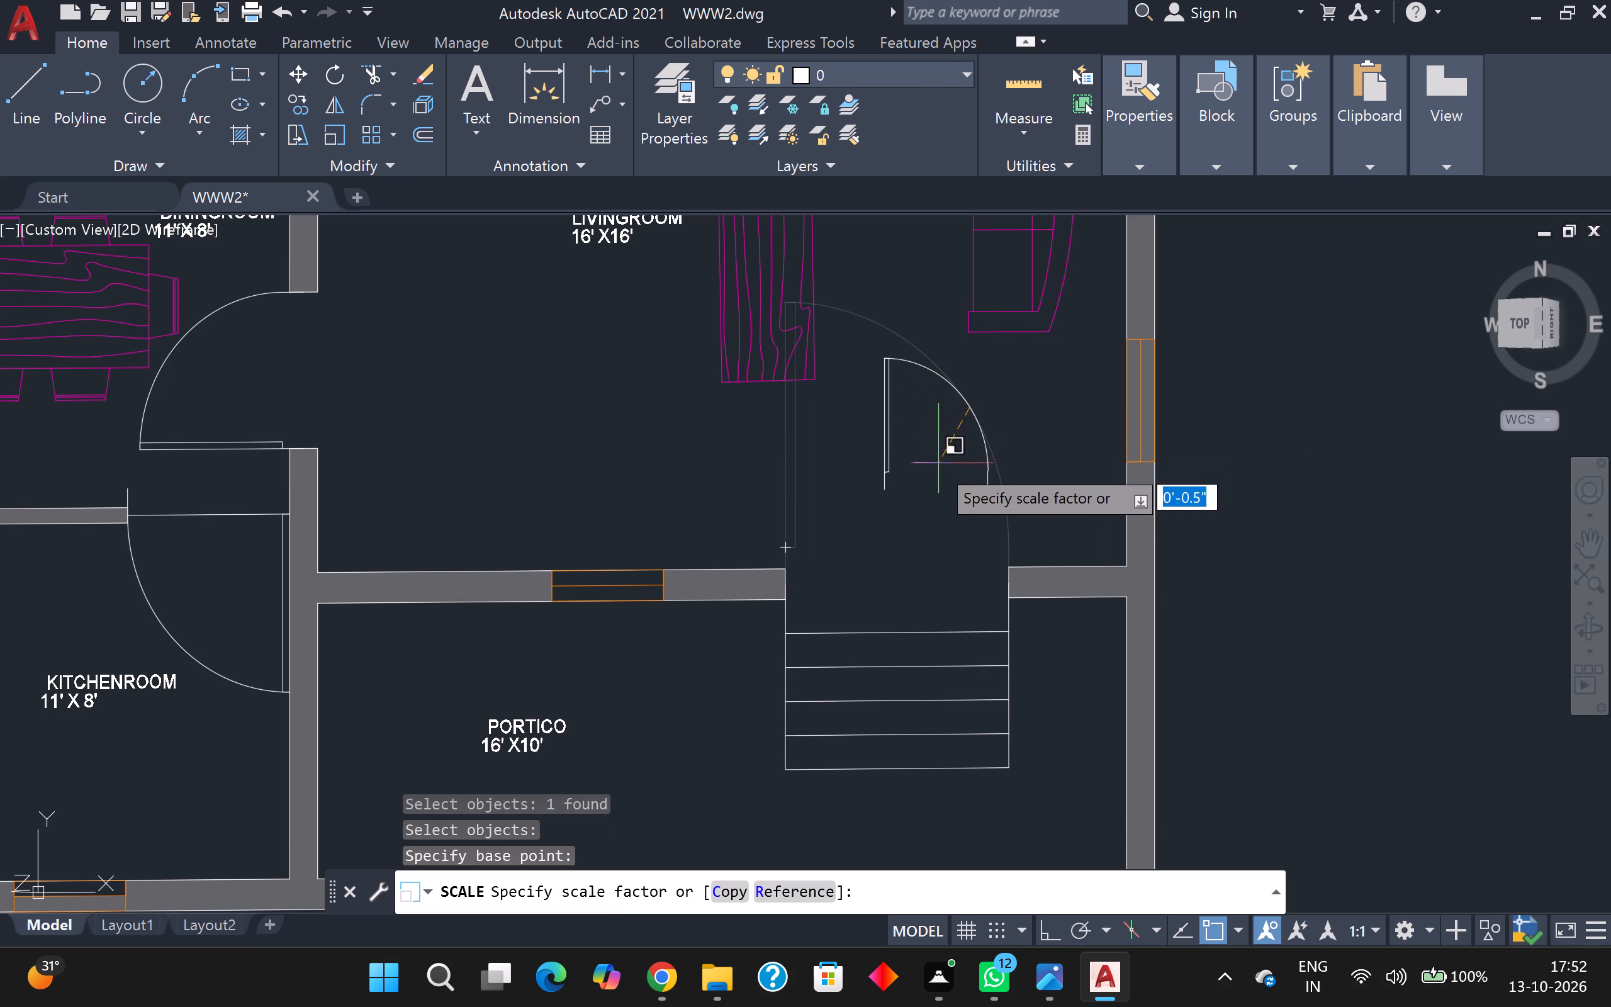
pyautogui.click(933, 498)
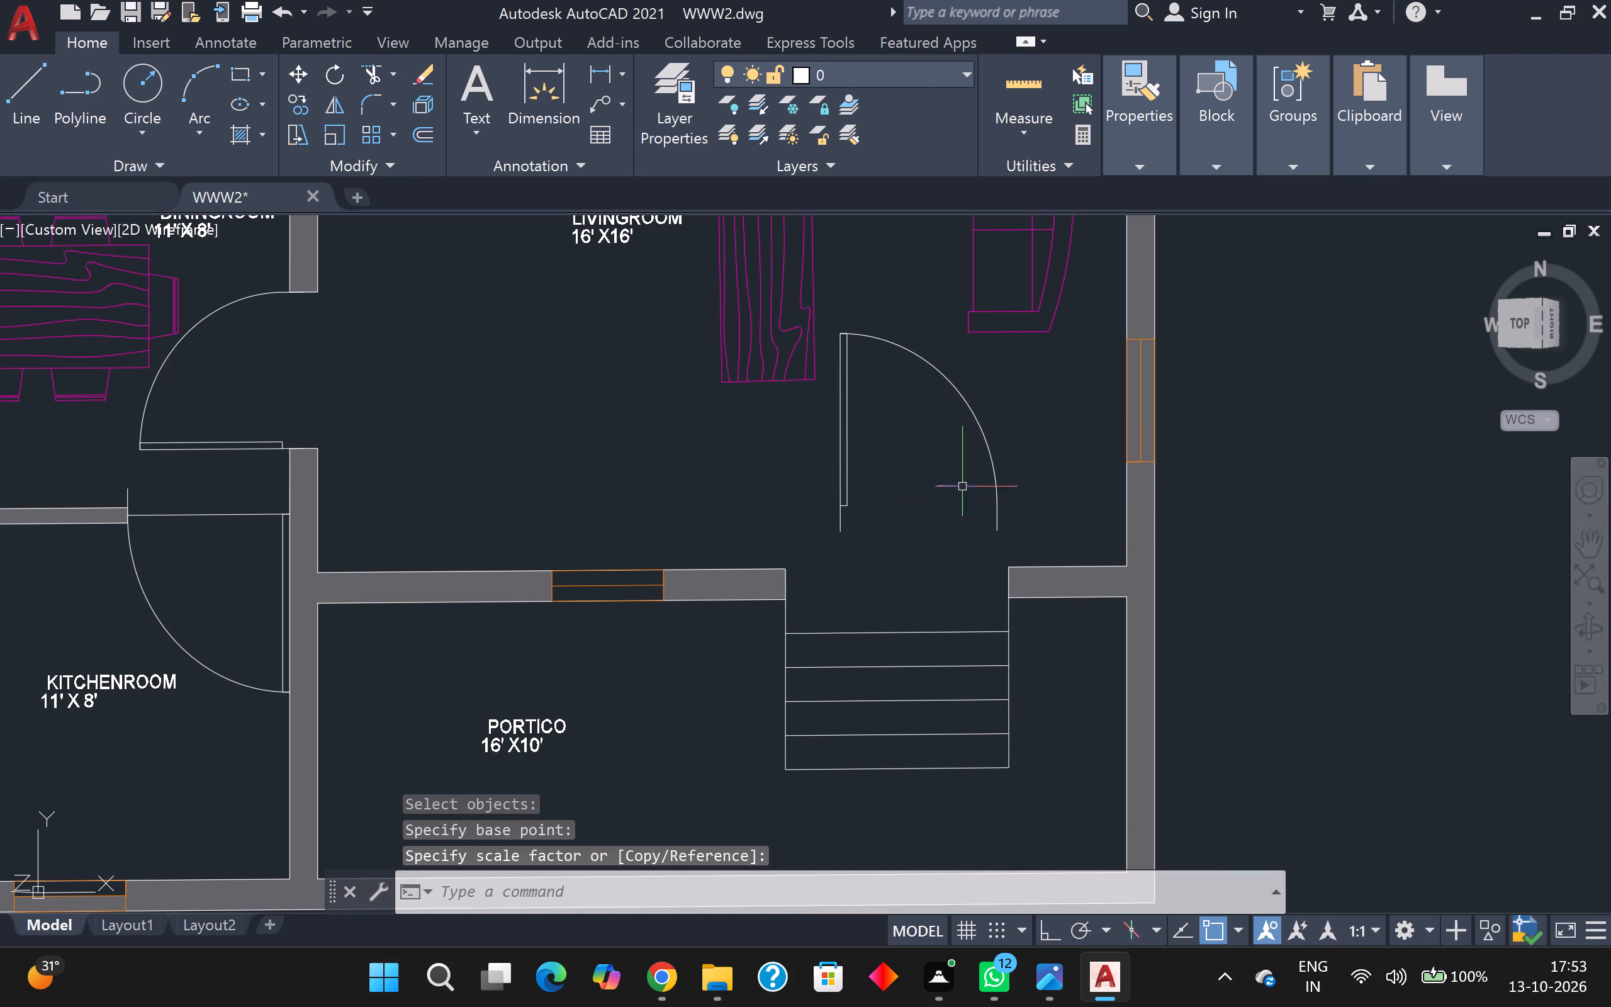
# Realign the reduced entrance door with the portico opening, matching its leaf-side and arc ends to the wall-end midpoints, with scaling.
pyautogui.press('a')
pyautogui.press('l')
pyautogui.press('Return')
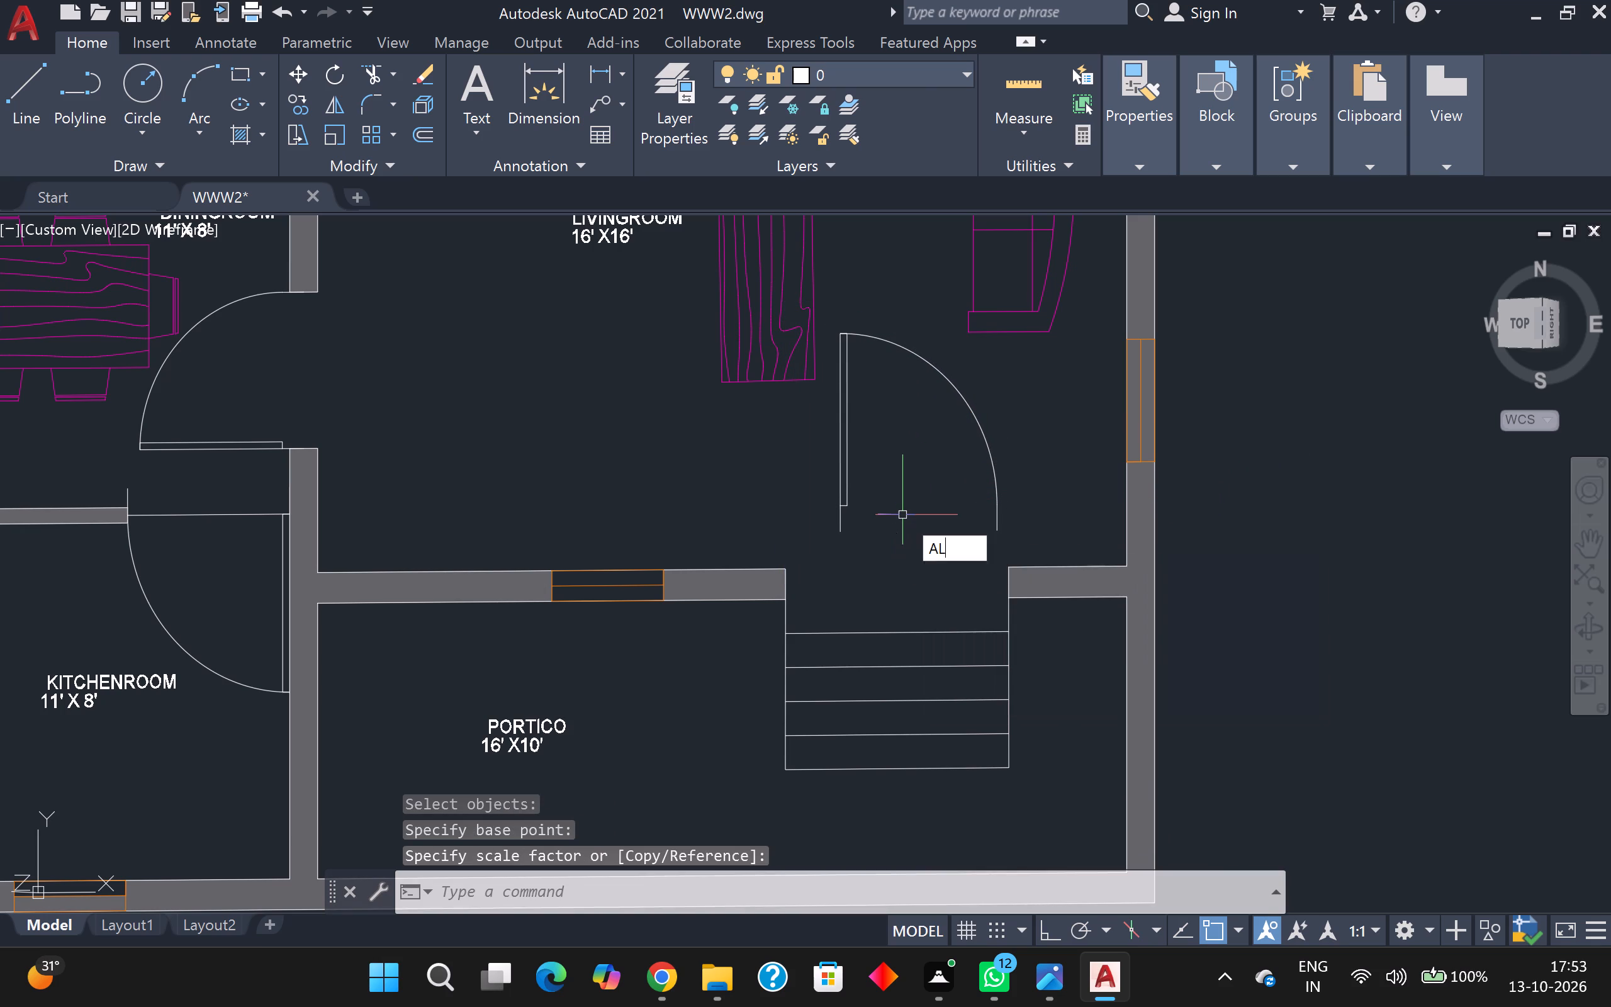
pyautogui.click(845, 492)
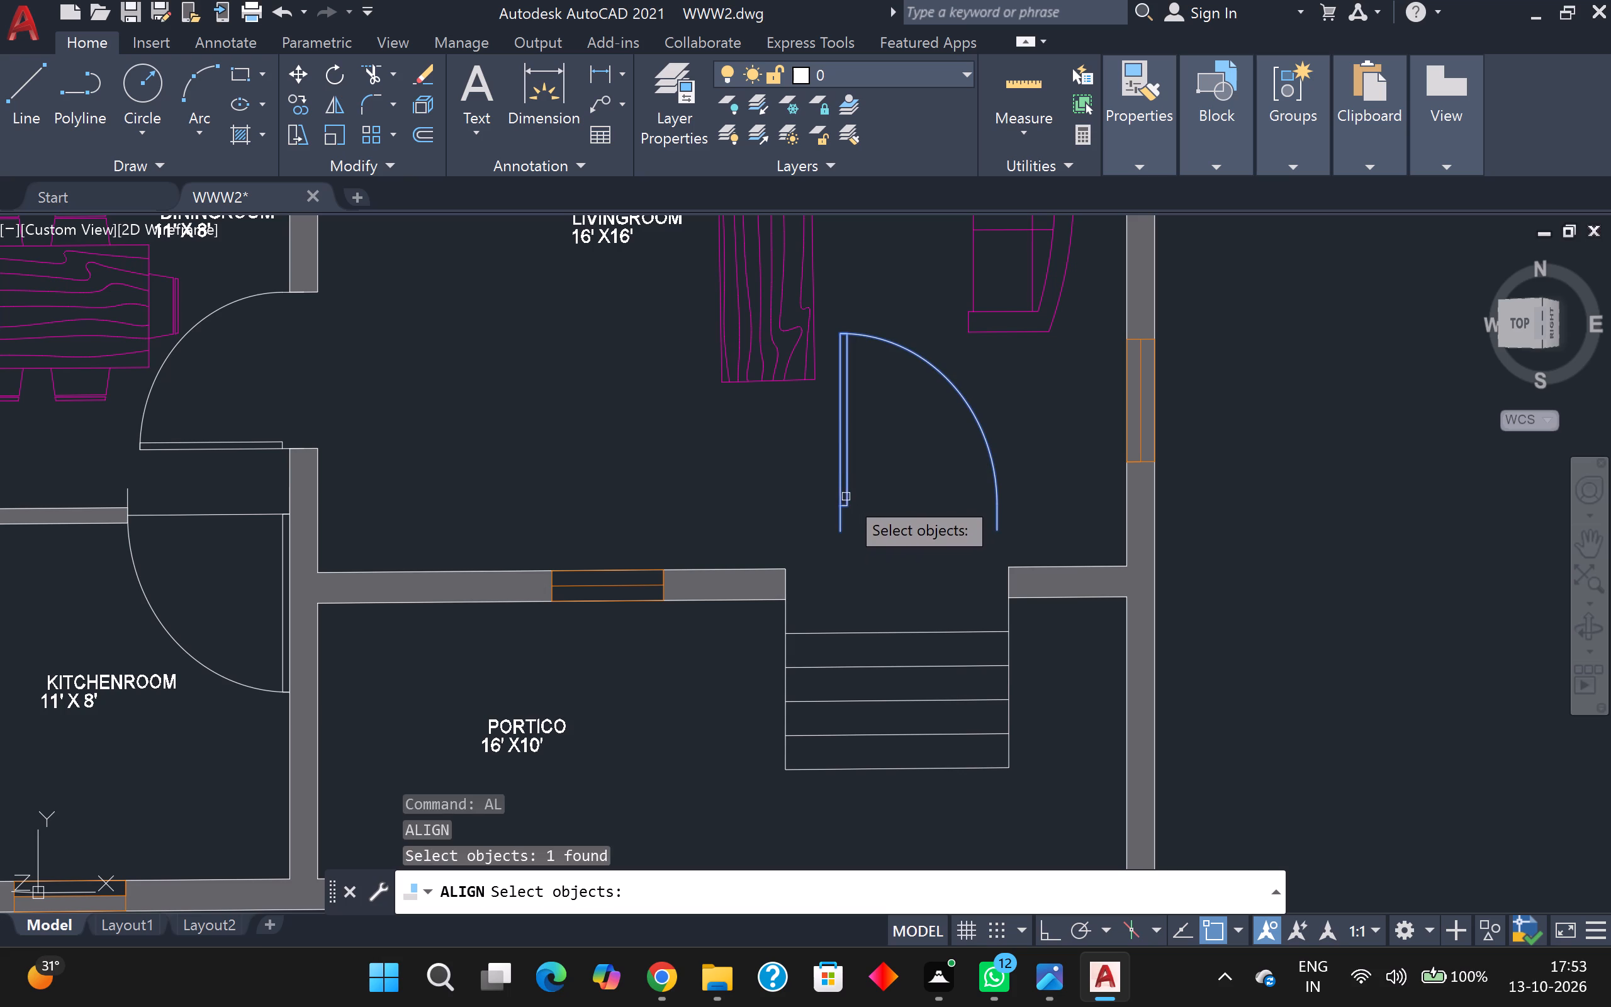
pyautogui.press('Return')
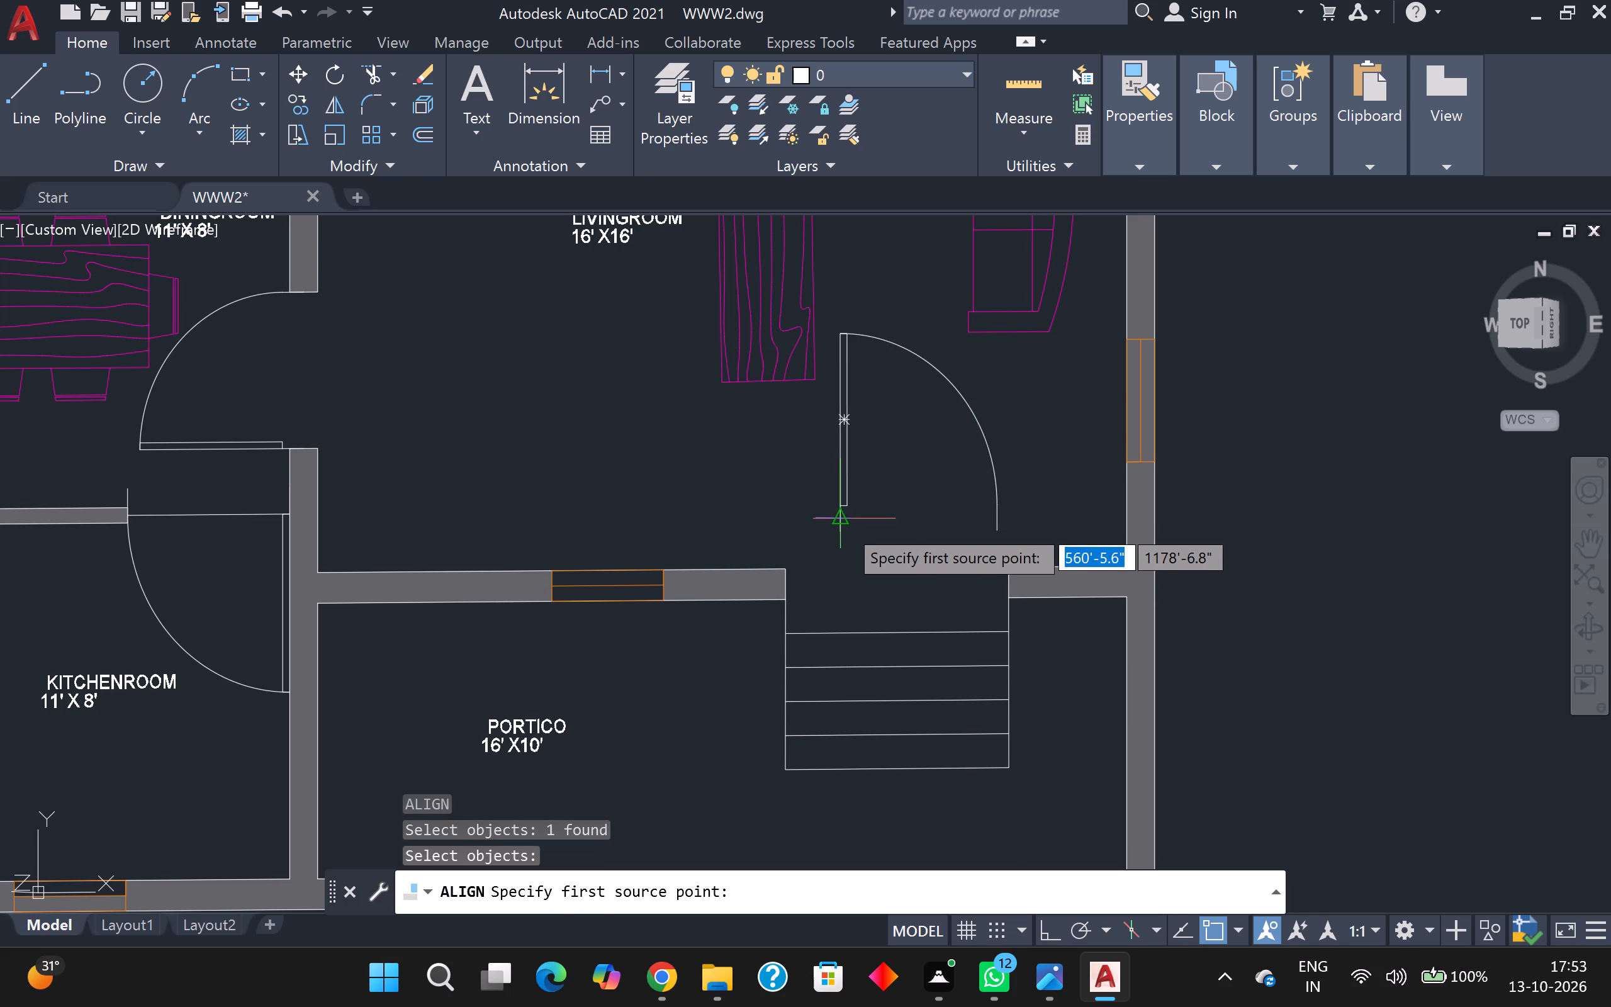
pyautogui.scroll(3, 844, 524)
pyautogui.click(823, 549)
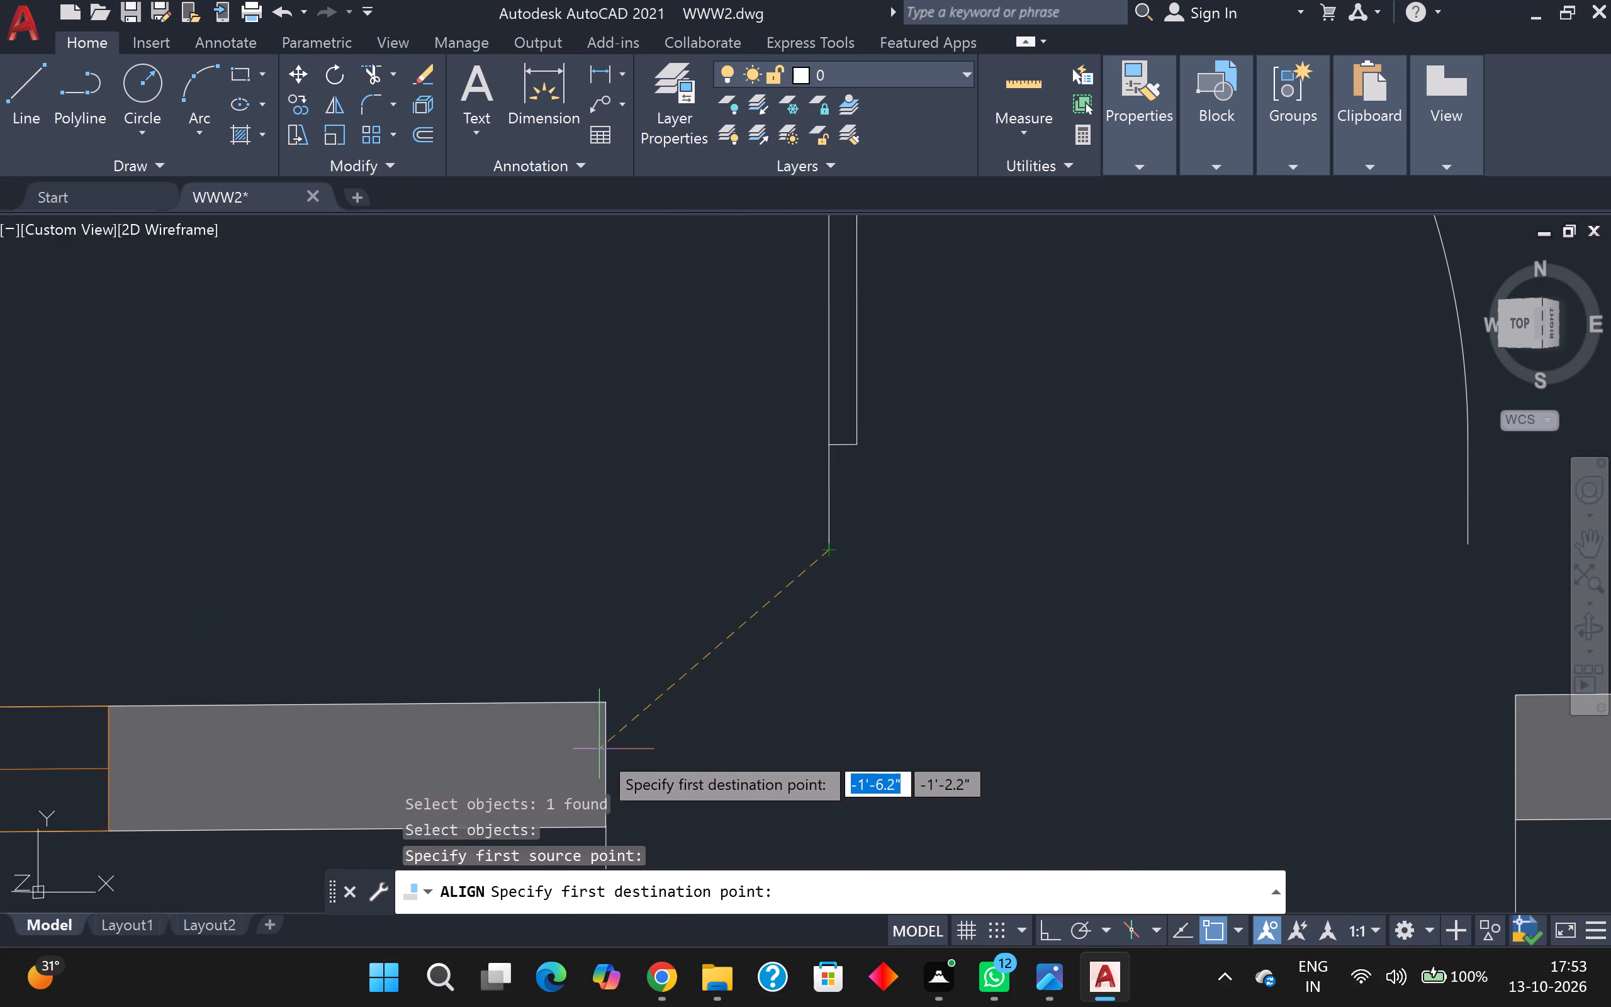
pyautogui.click(610, 763)
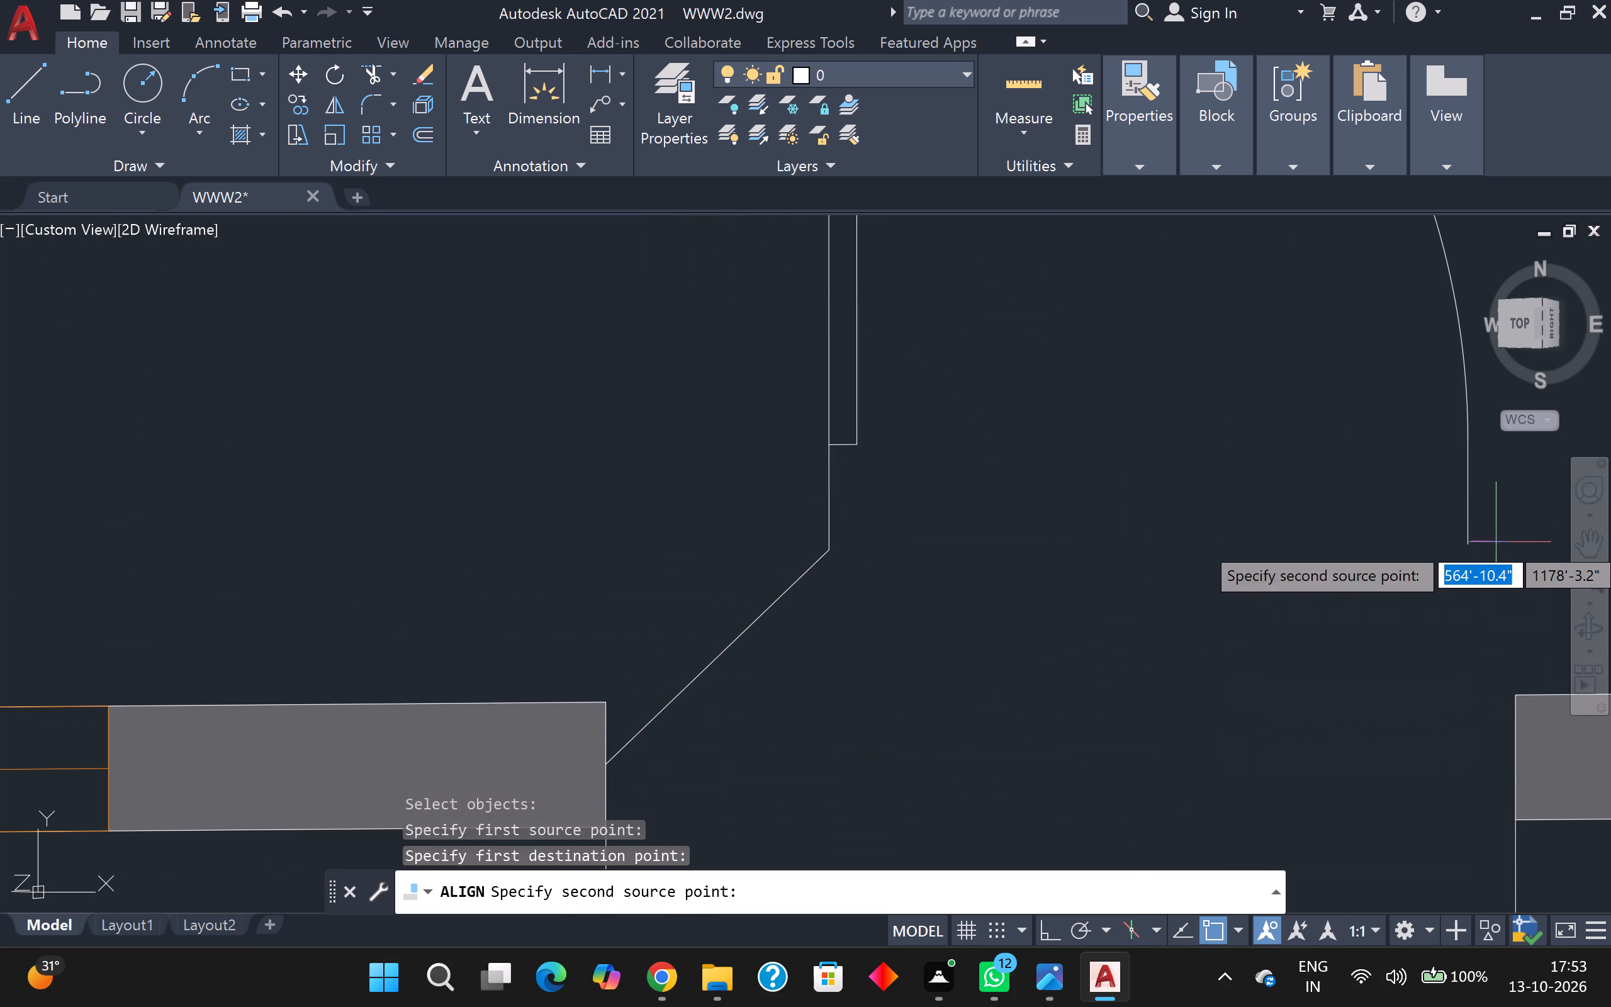
pyautogui.click(1476, 542)
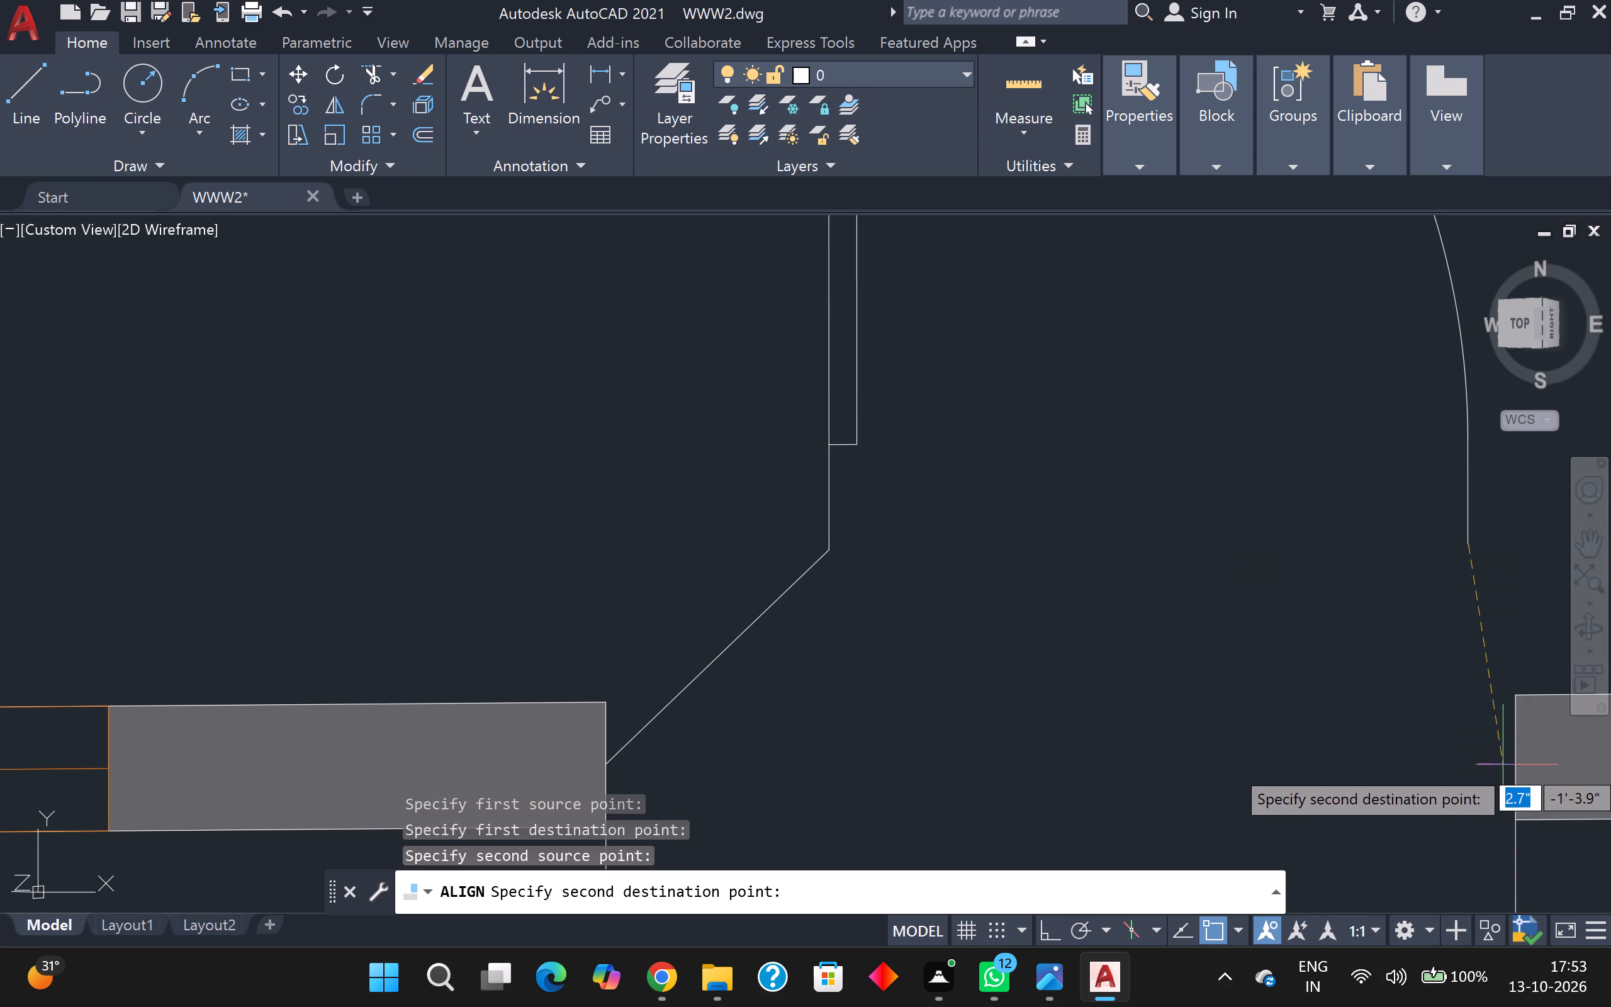
pyautogui.click(1517, 764)
pyautogui.press('Return')
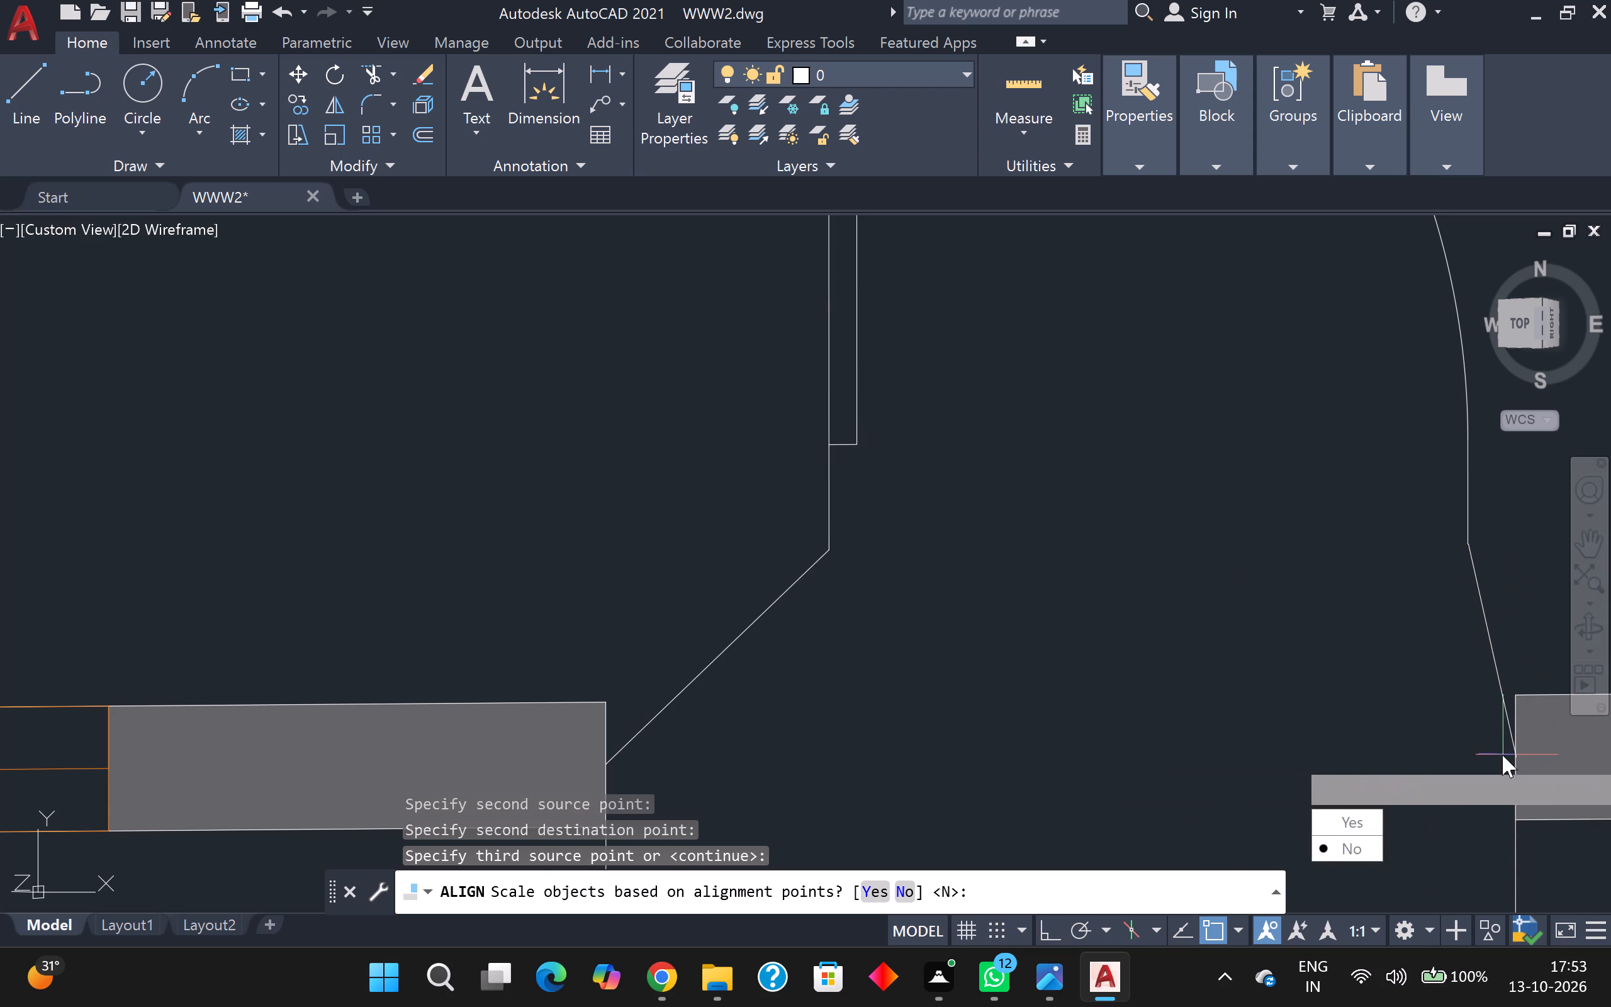
pyautogui.moveTo(1379, 813); pyautogui.dragTo(1503, 755)
pyautogui.scroll(-3, 1497, 738)
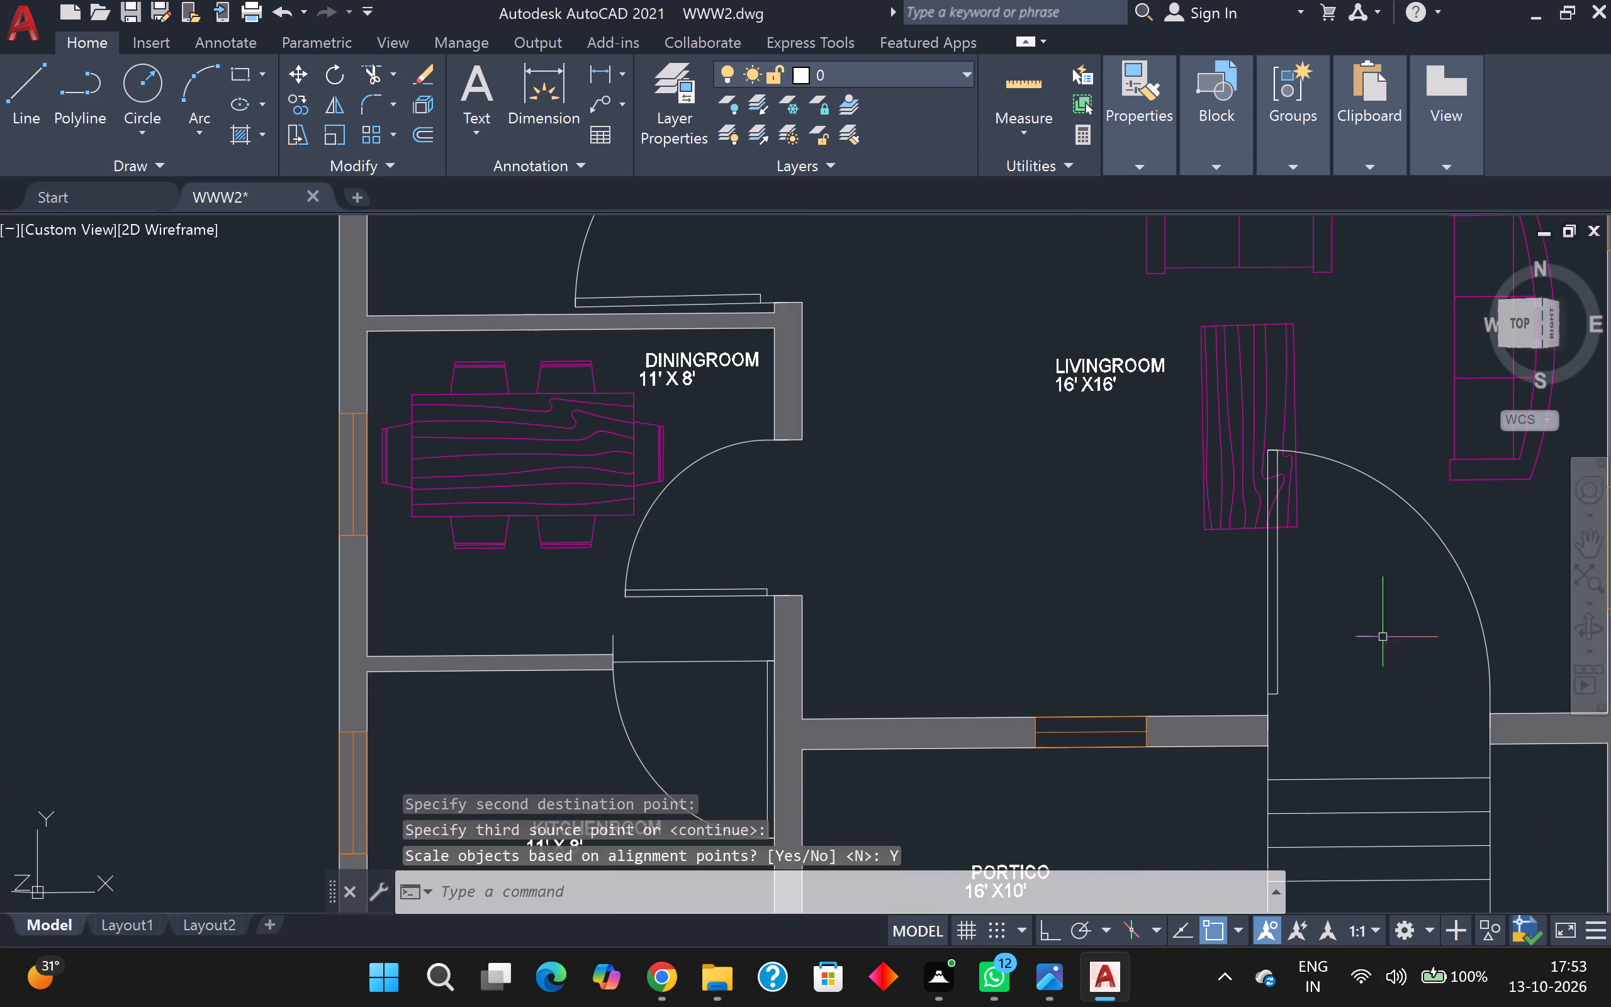
# Move all seven door blocks, including the entrance, kitchen, dining, bedroom and bathroom doors, onto the doors layer.
pyautogui.scroll(-2, 1250, 442)
pyautogui.click(1261, 504)
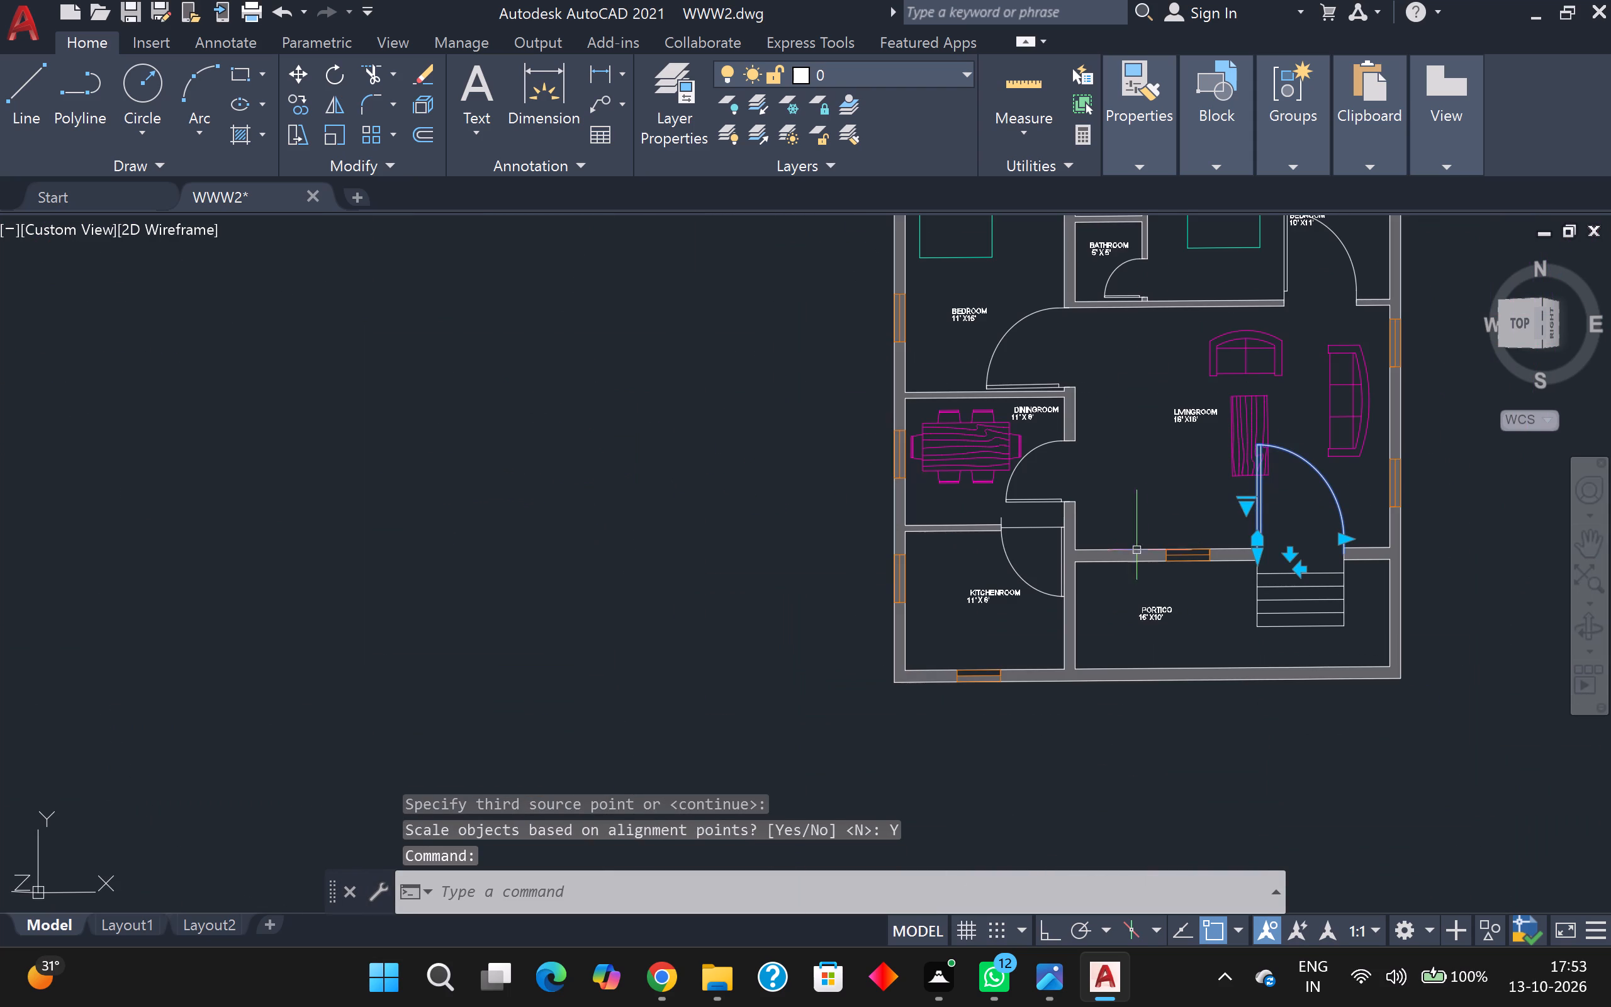
pyautogui.click(1027, 573)
pyautogui.click(1023, 578)
pyautogui.click(1023, 582)
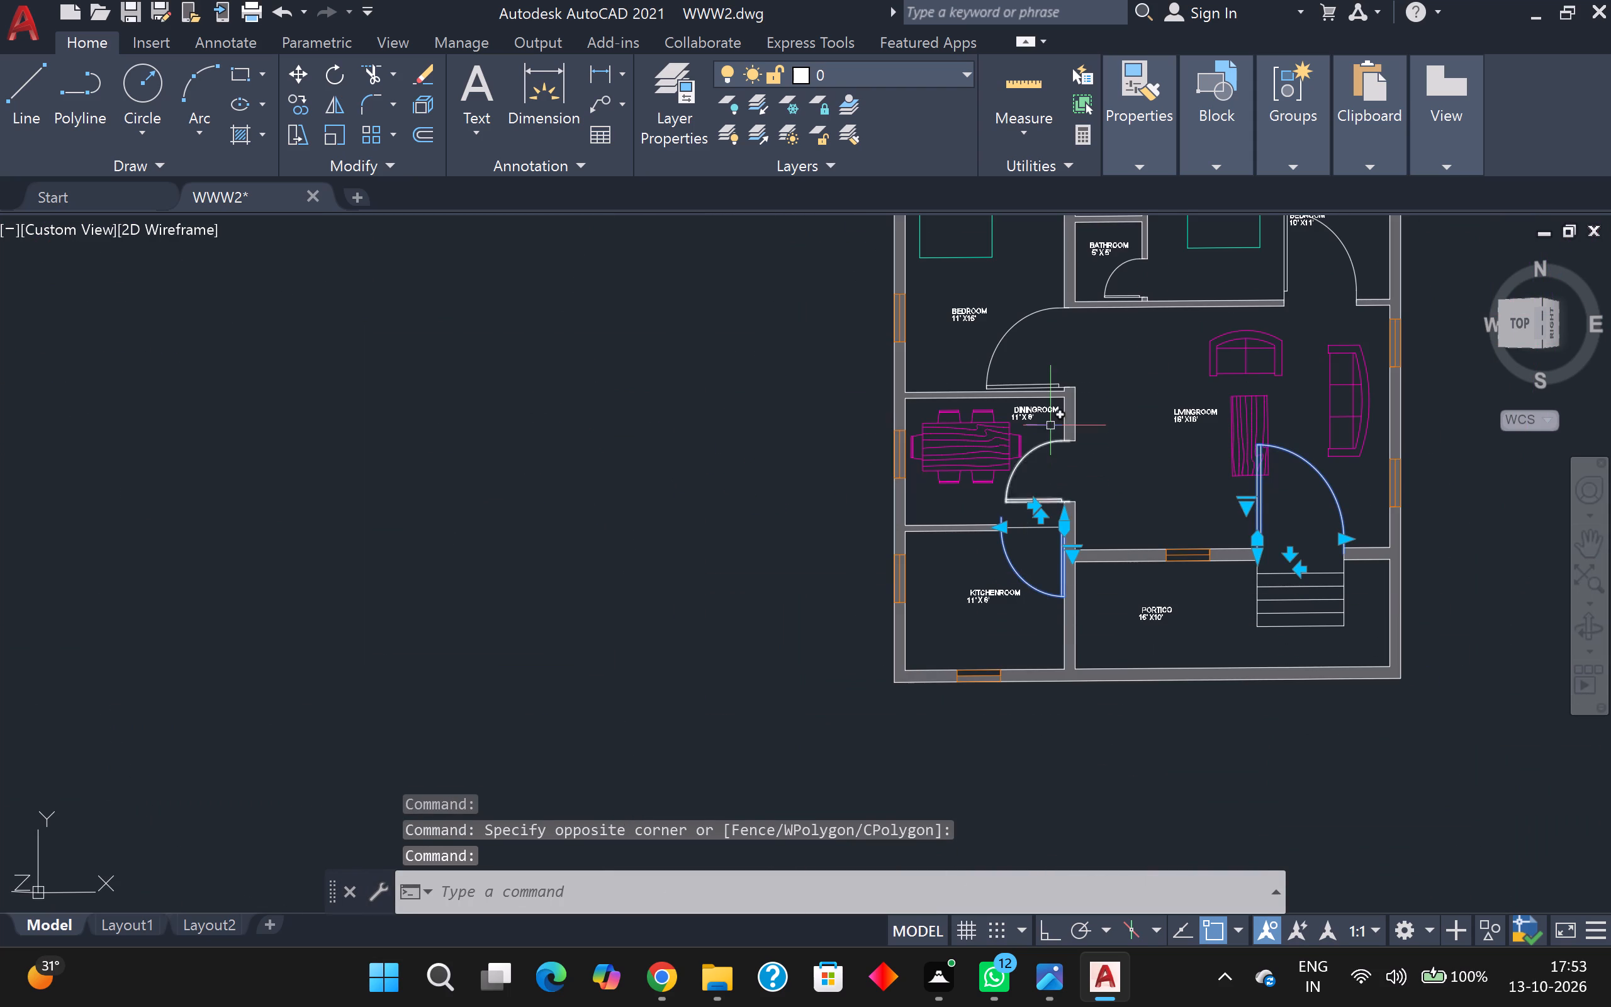
pyautogui.click(1045, 446)
pyautogui.click(1030, 315)
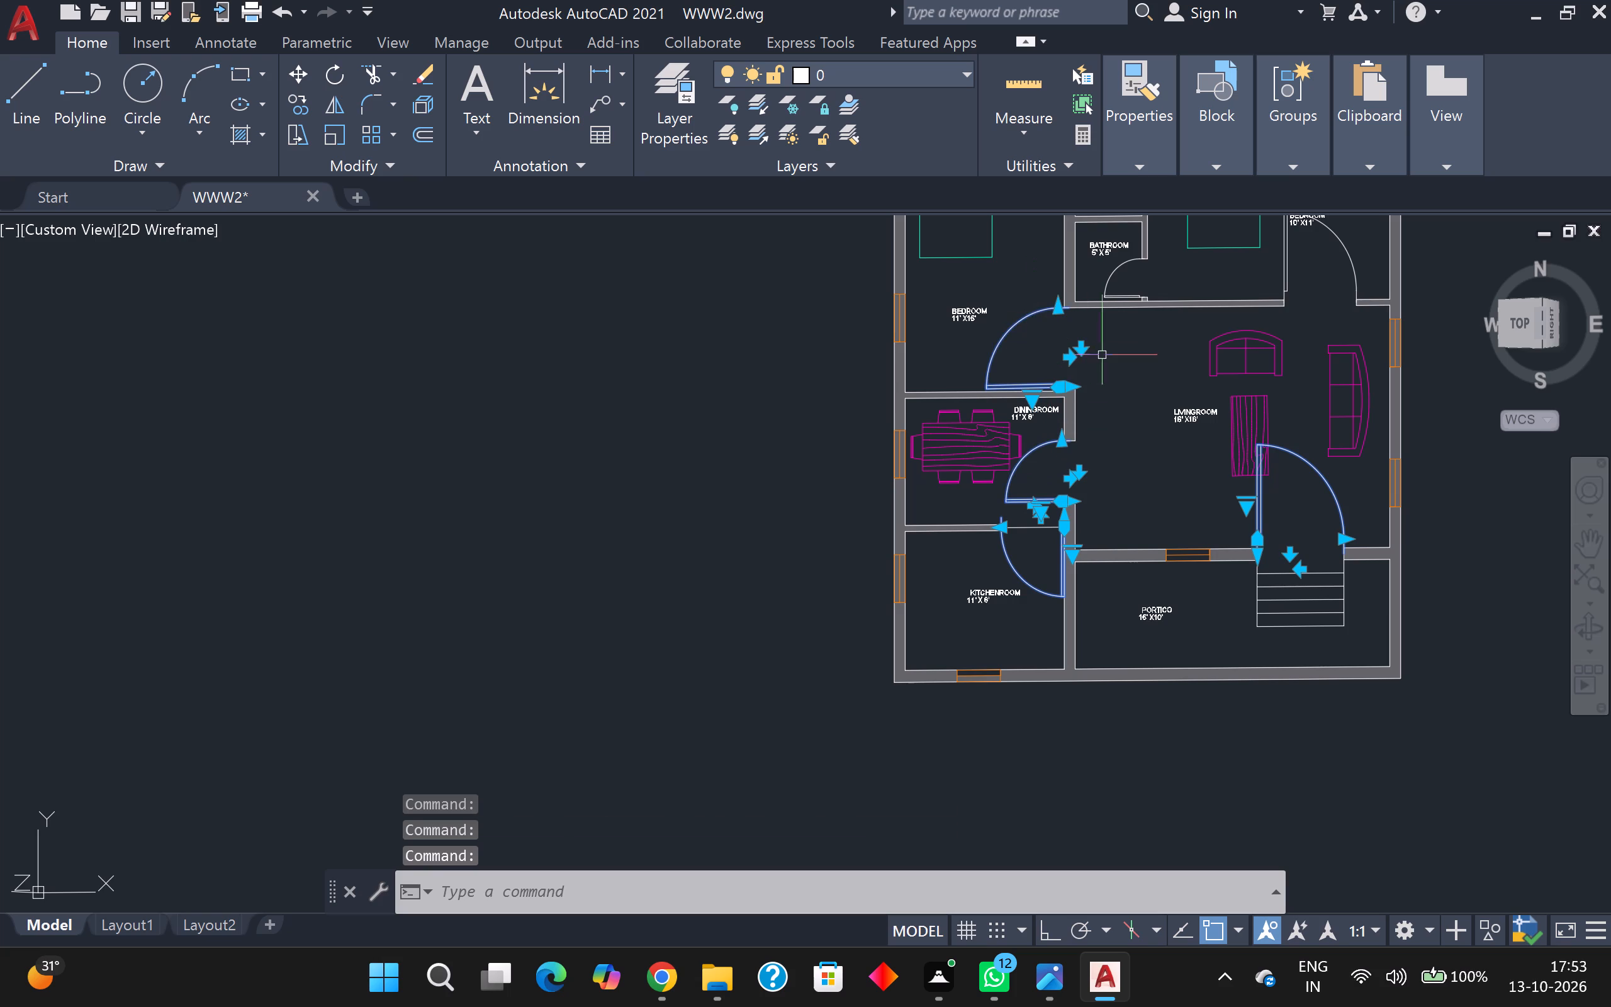
pyautogui.moveTo(1103, 355); pyautogui.dragTo(986, 495, button='middle')
pyautogui.click(1013, 400)
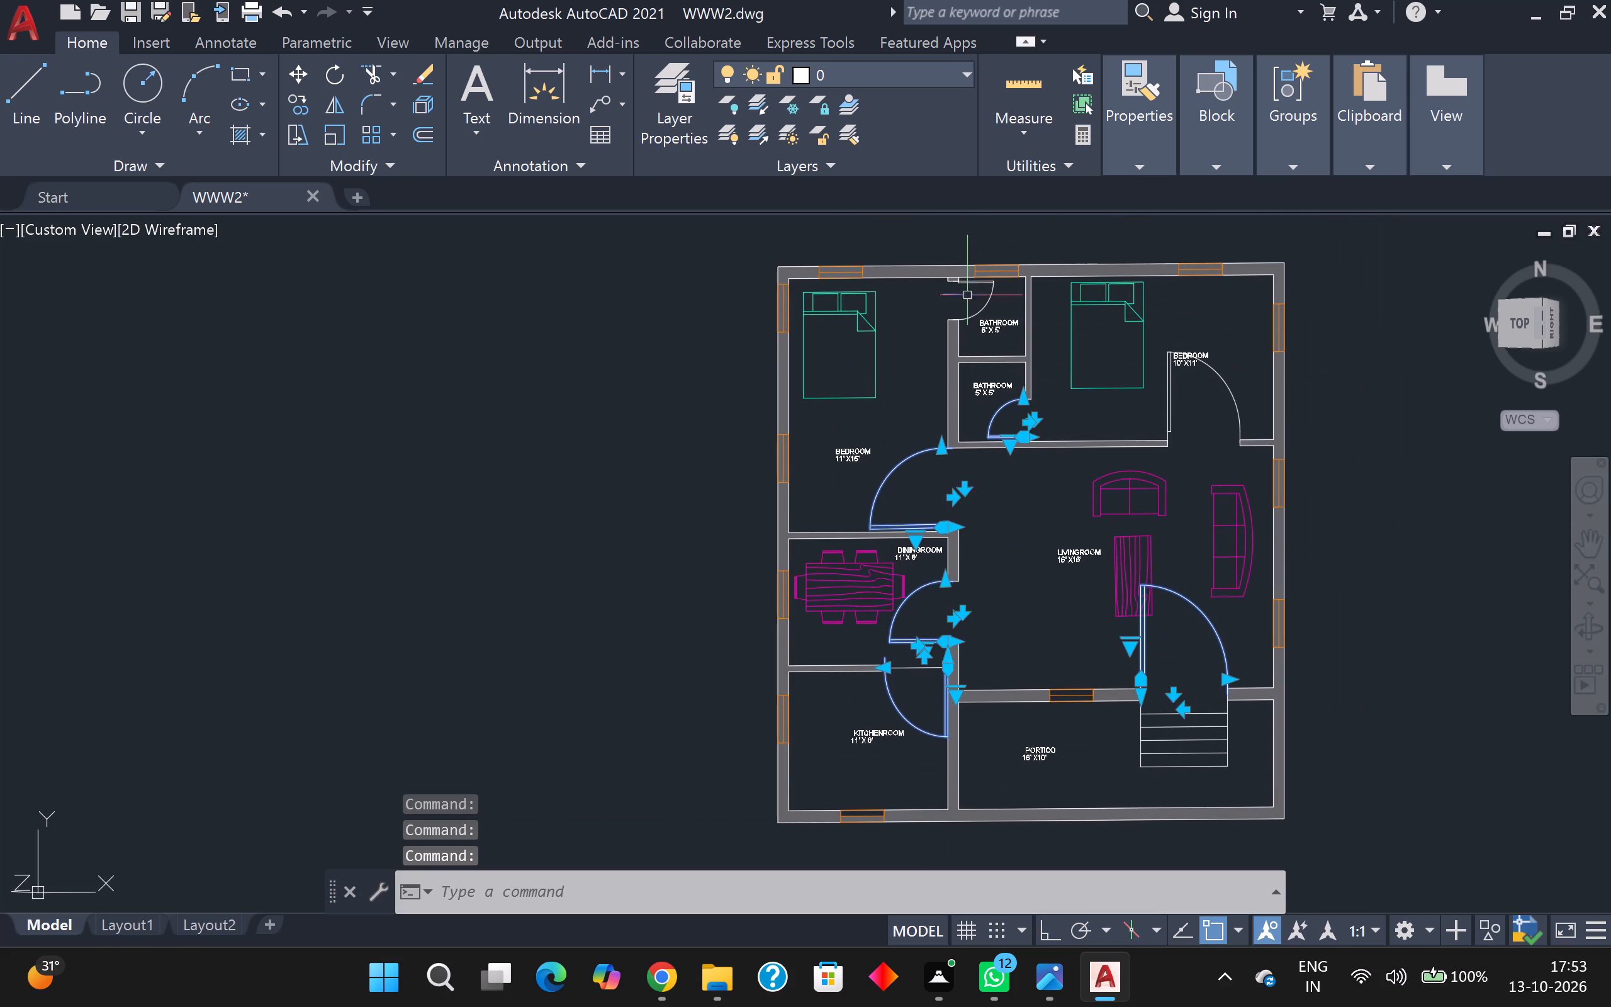
pyautogui.click(980, 308)
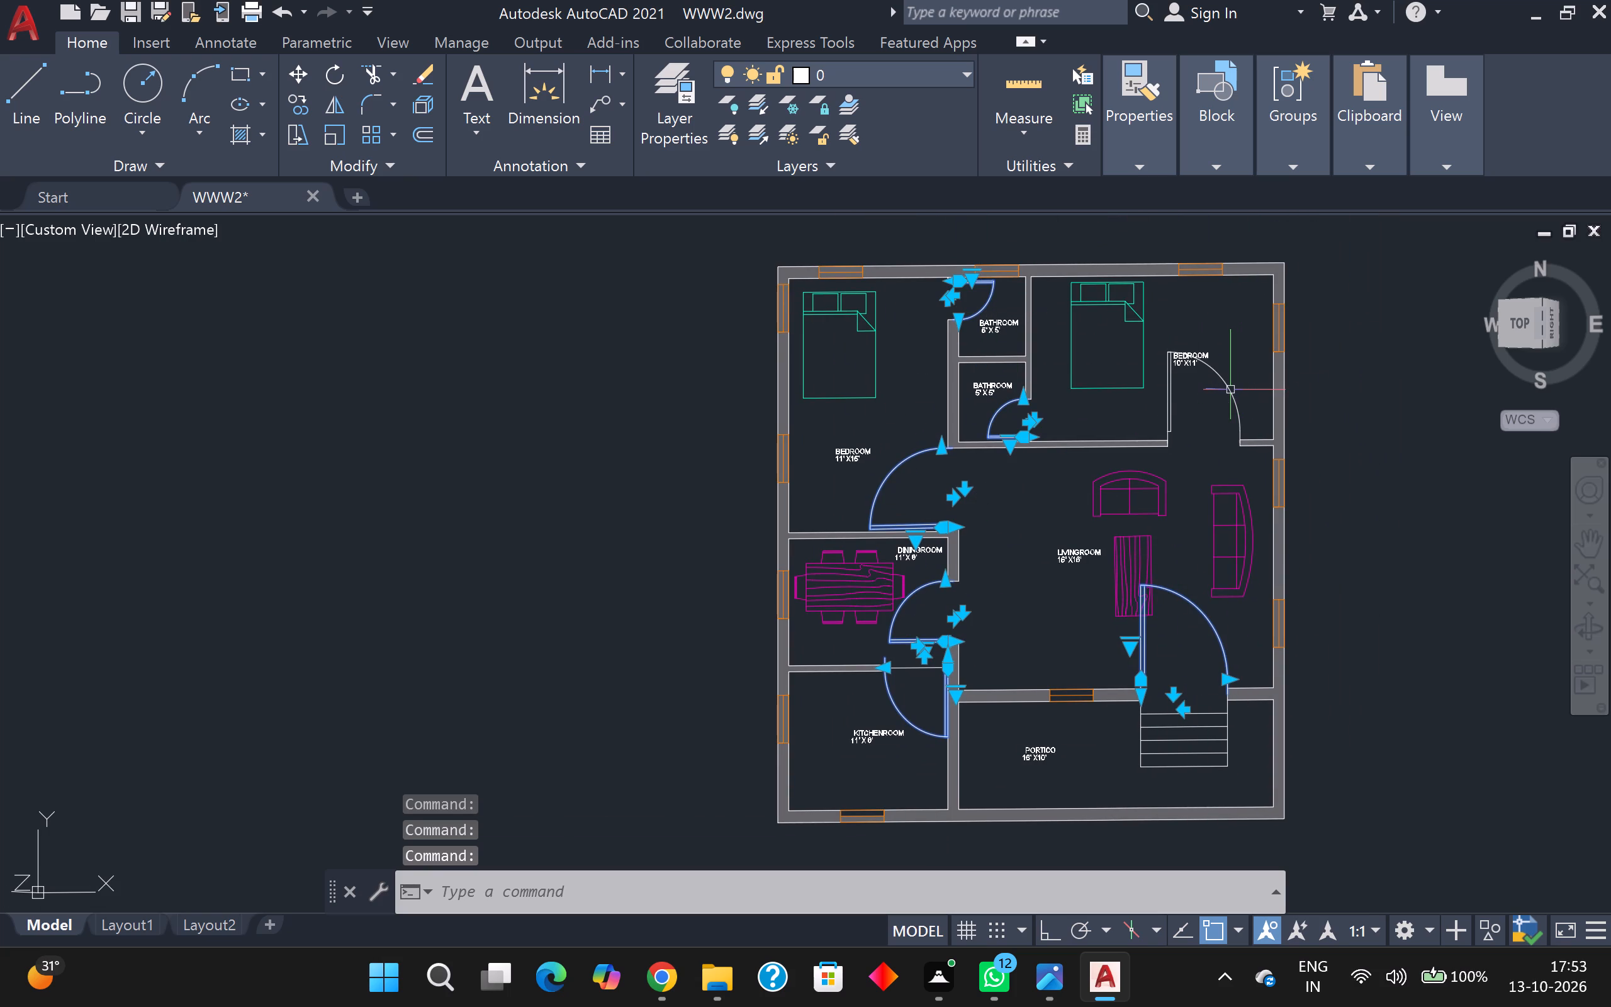
pyautogui.click(1230, 390)
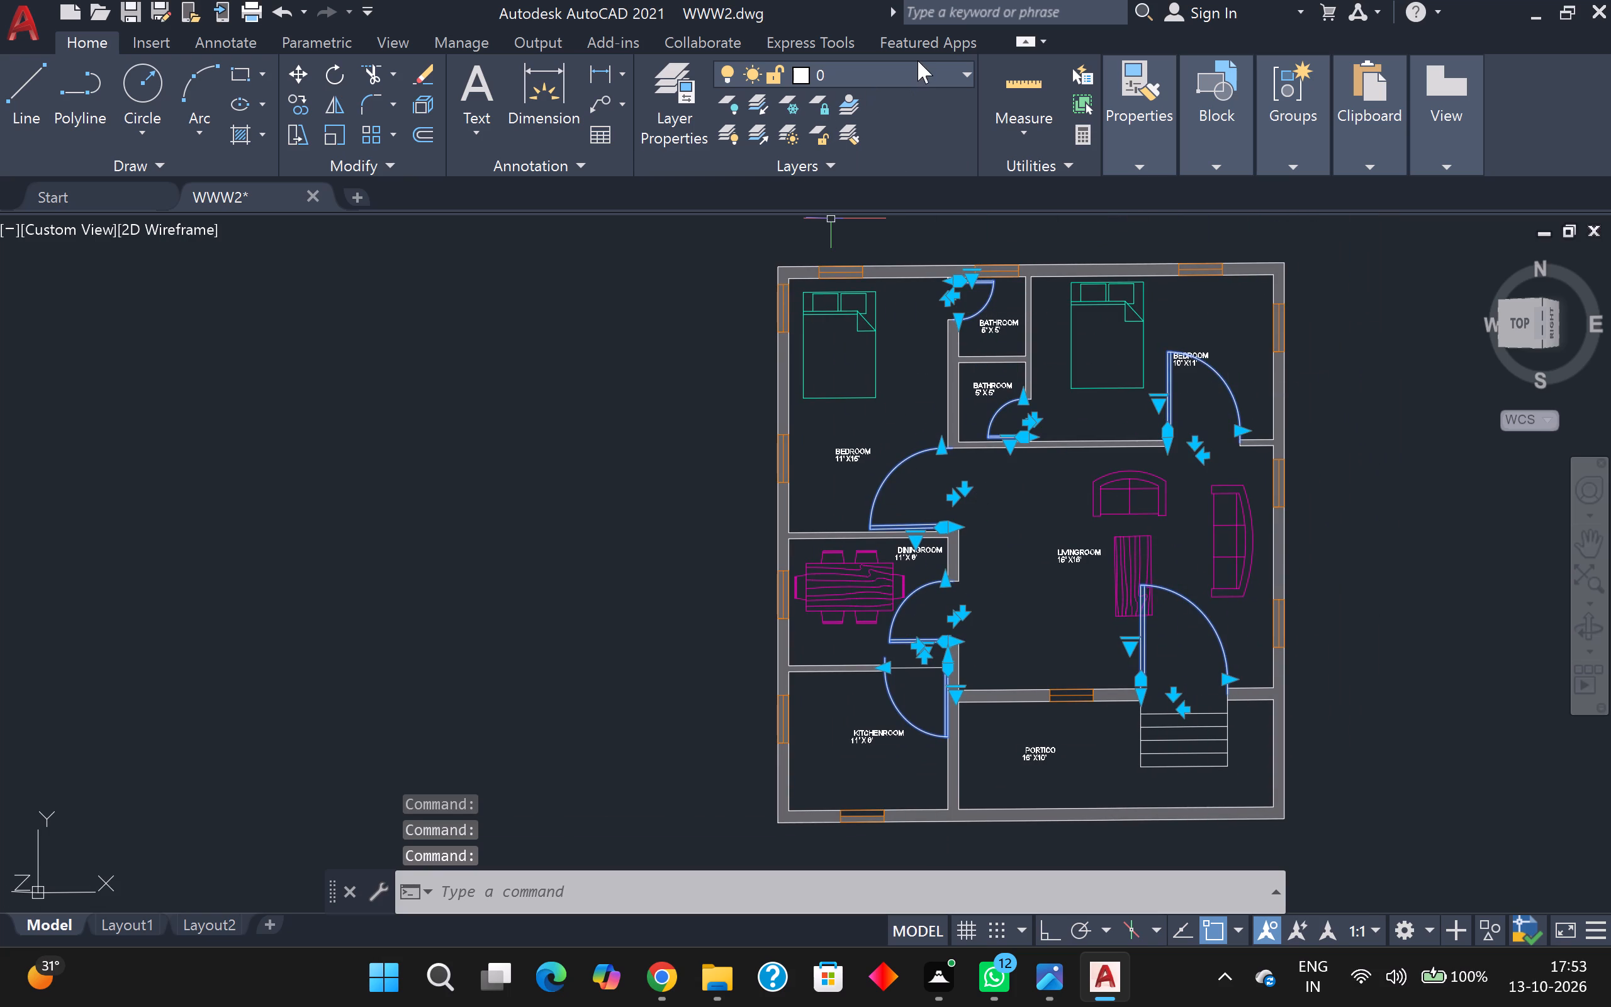
pyautogui.moveTo(960, 62); pyautogui.dragTo(966, 65)
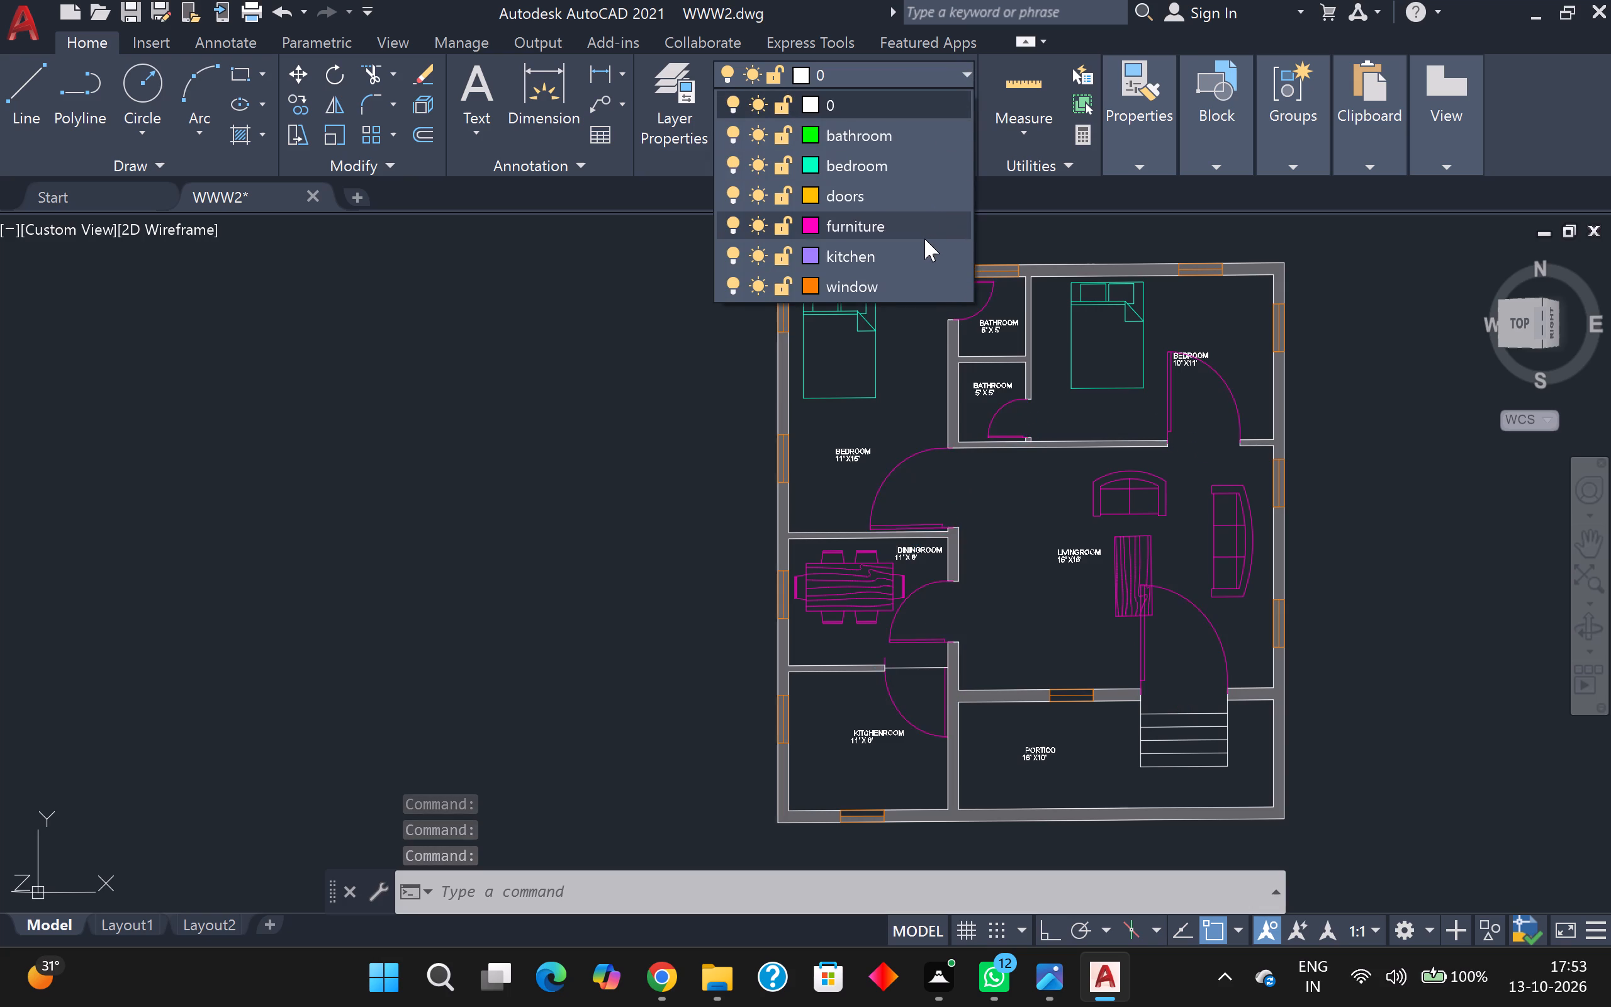
pyautogui.click(916, 201)
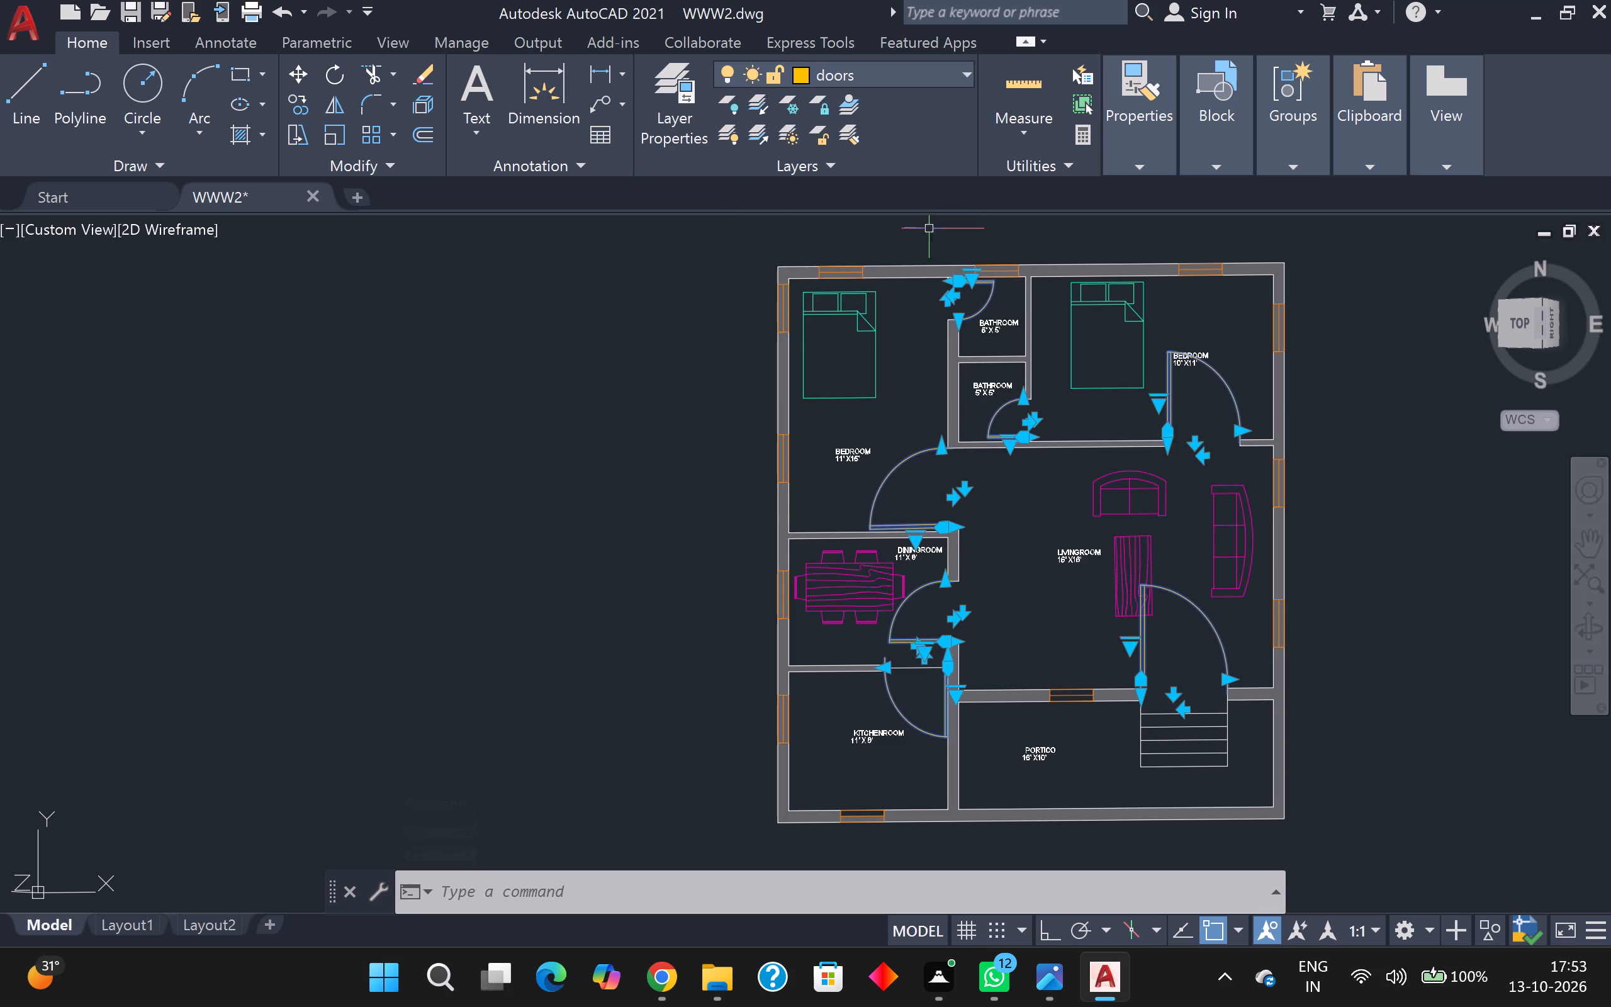
pyautogui.press('Escape')
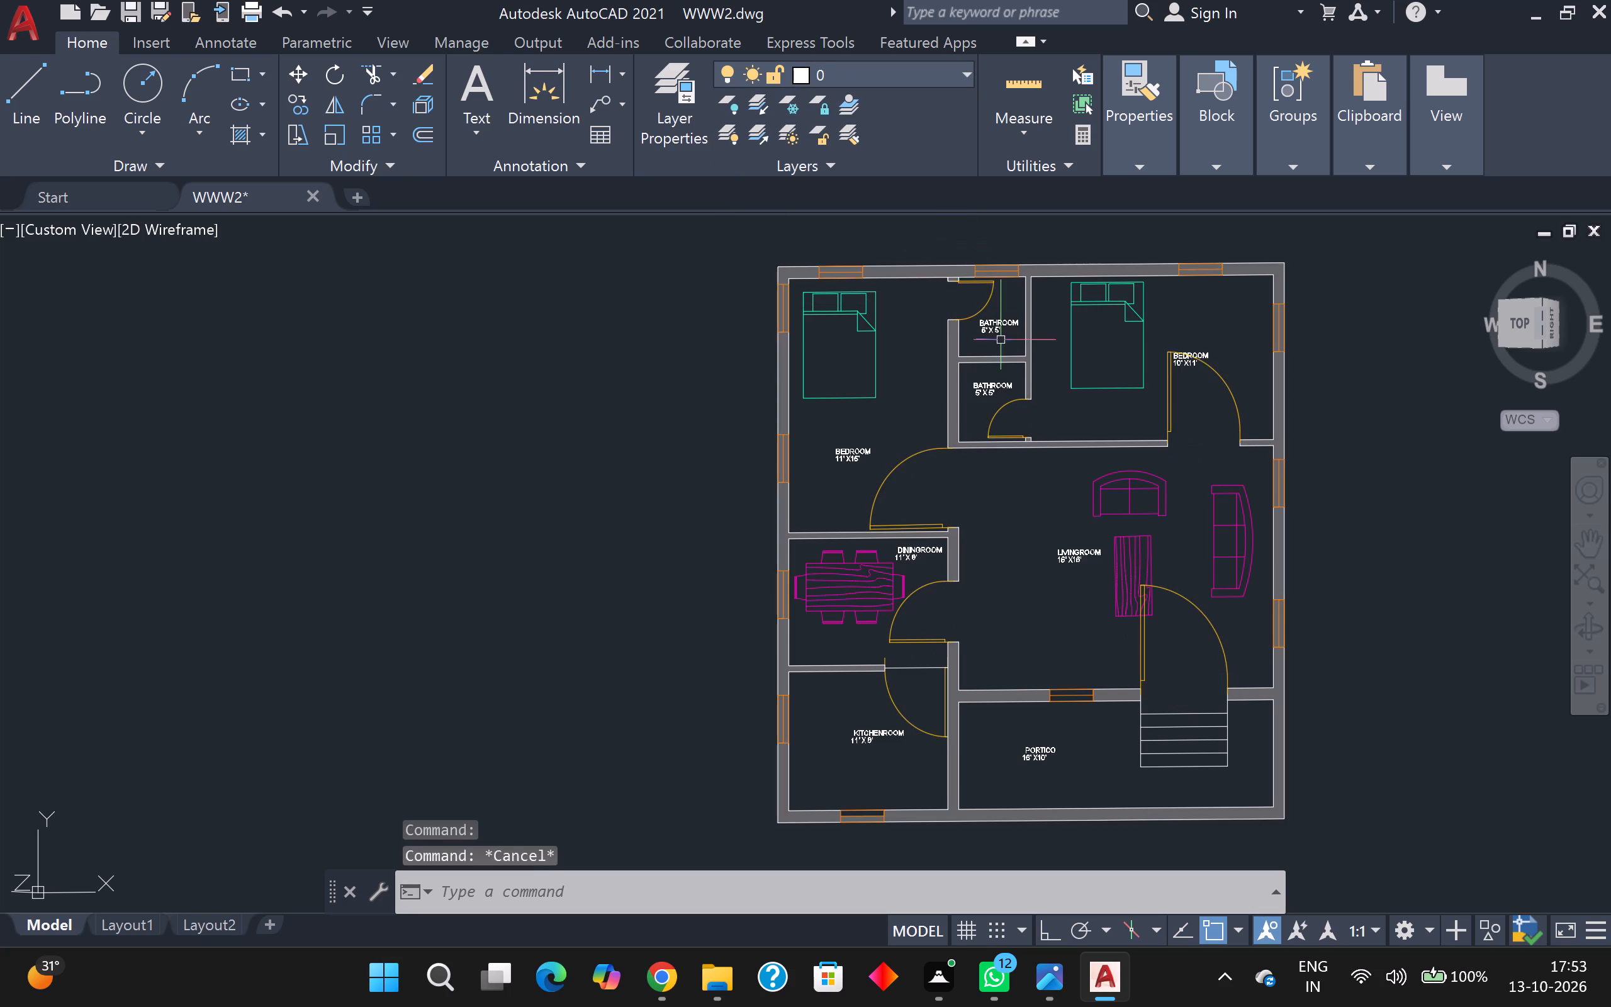
# Save the WWW2 floor plan drawing under its existing name.
pyautogui.scroll(-1, 1009, 352)
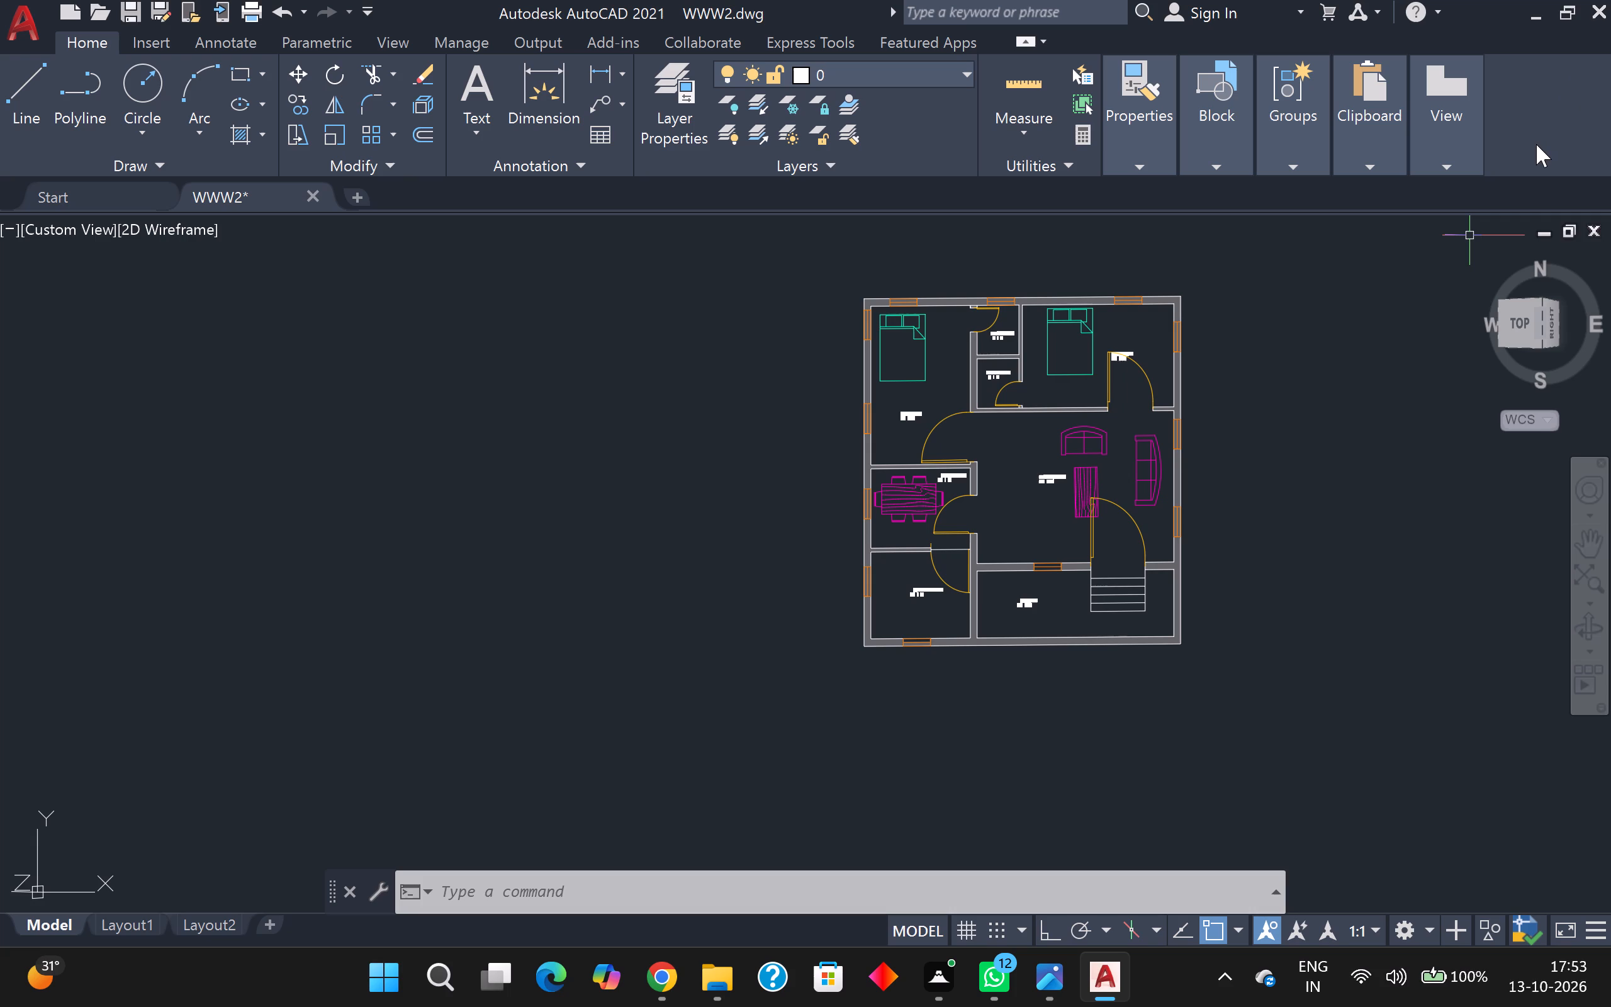
pyautogui.hotkey('ctrl', 'q')
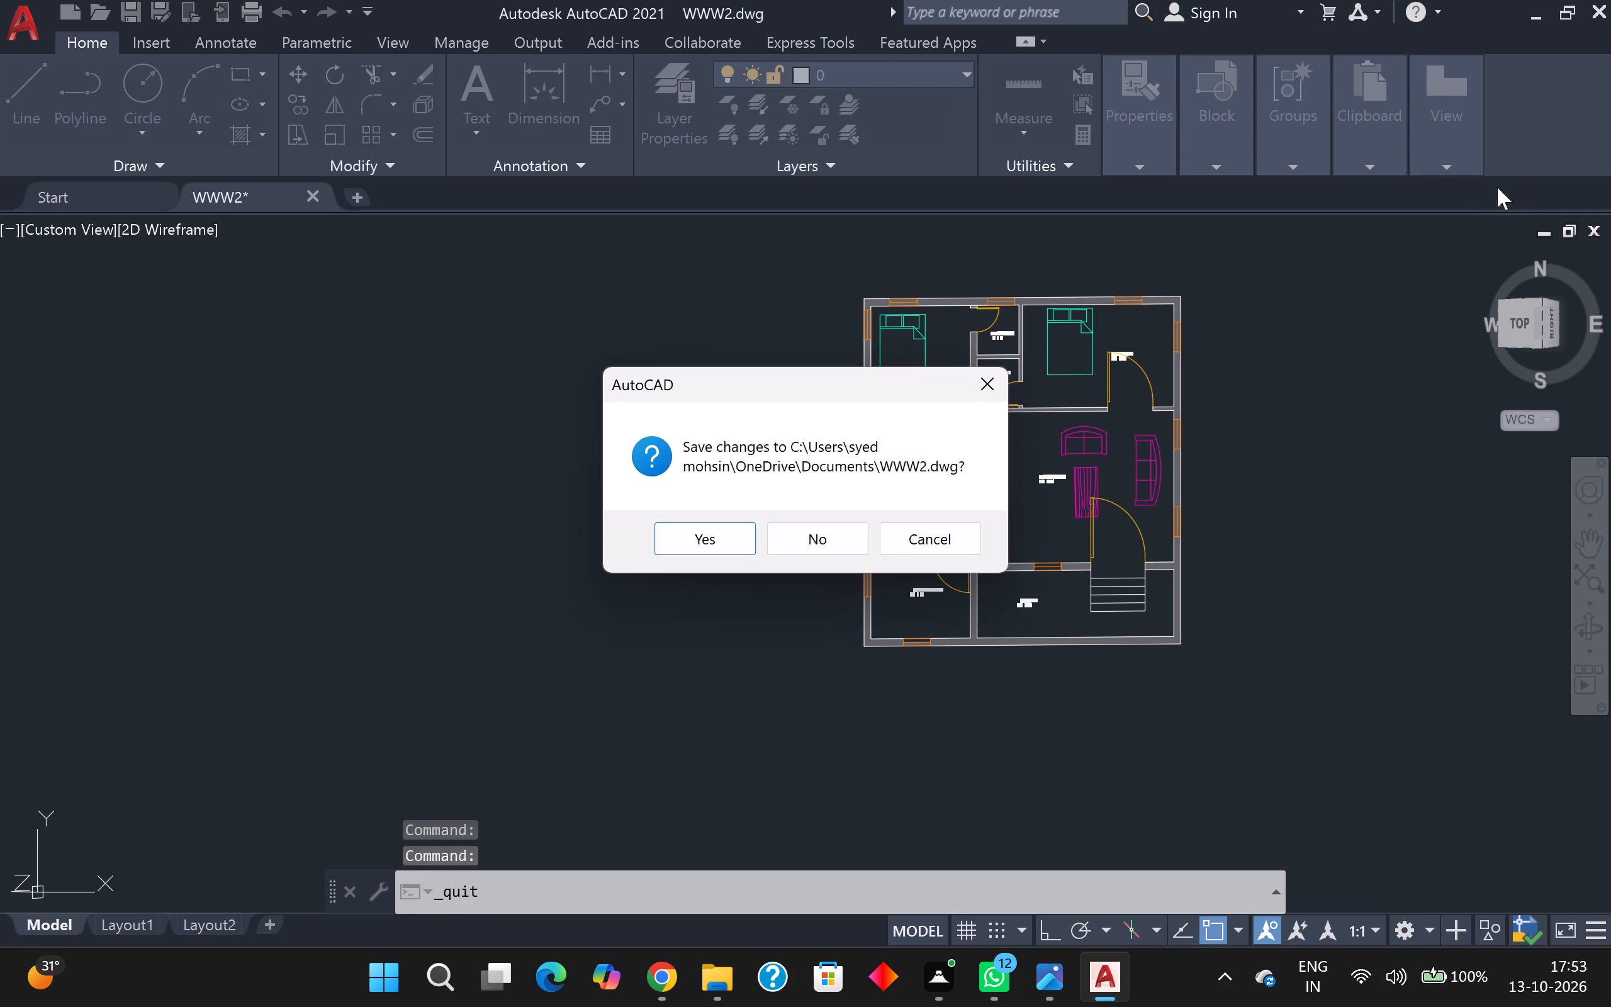
pyautogui.click(976, 379)
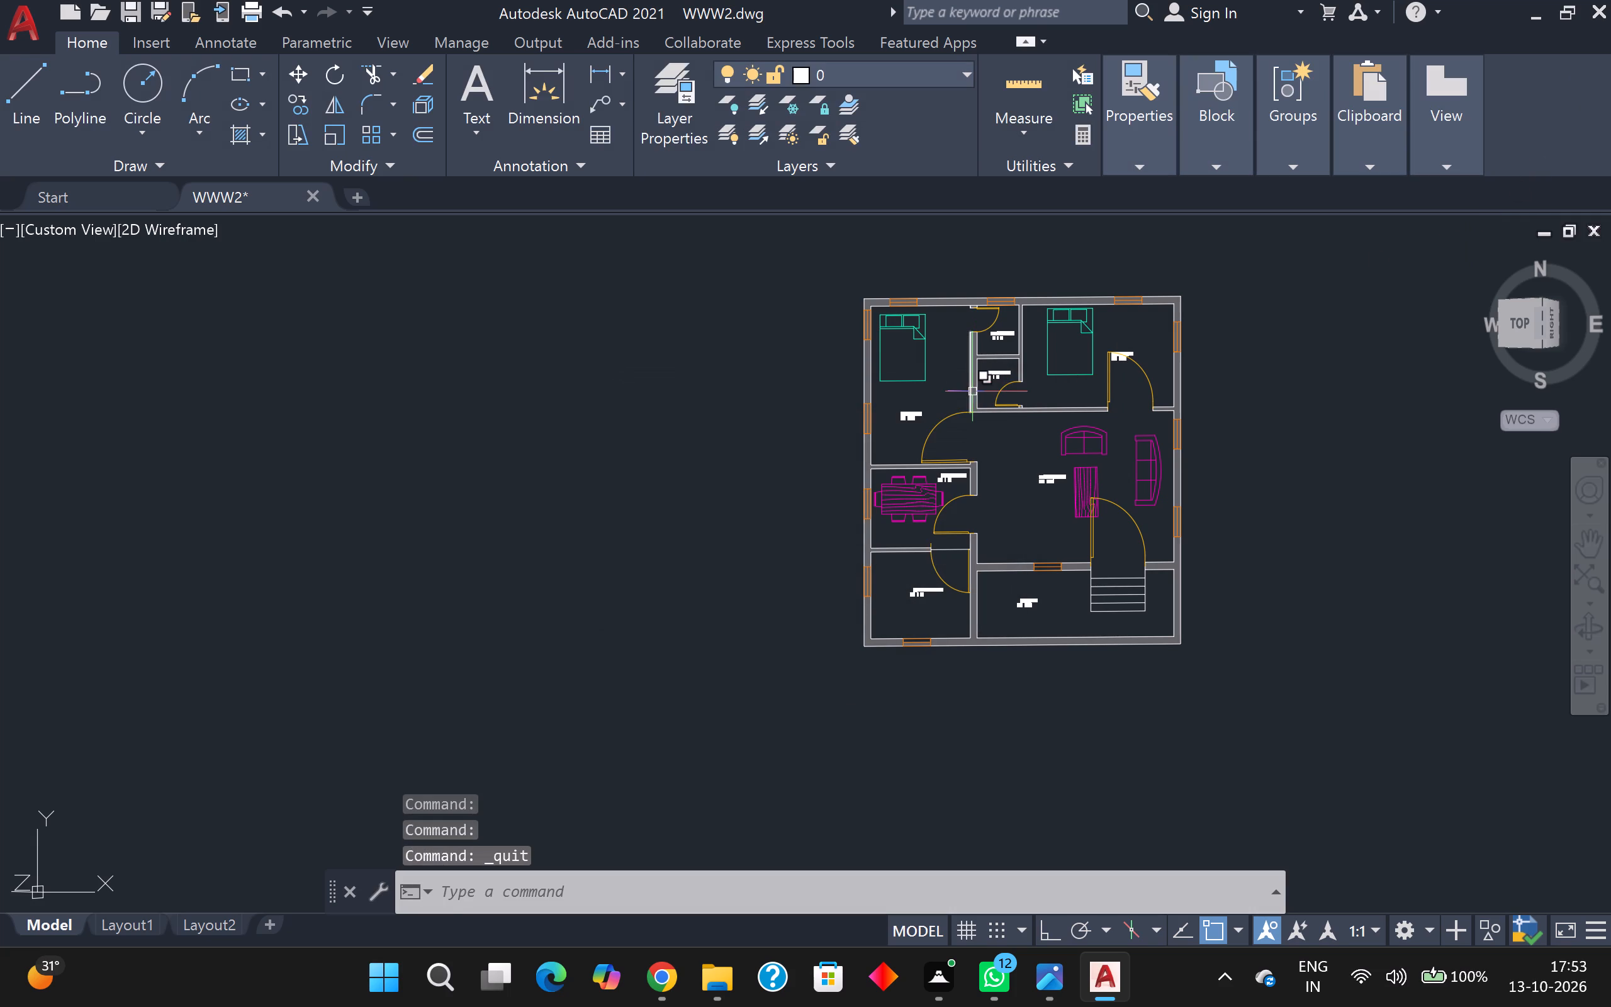
pyautogui.hotkey('ctrl', 's')
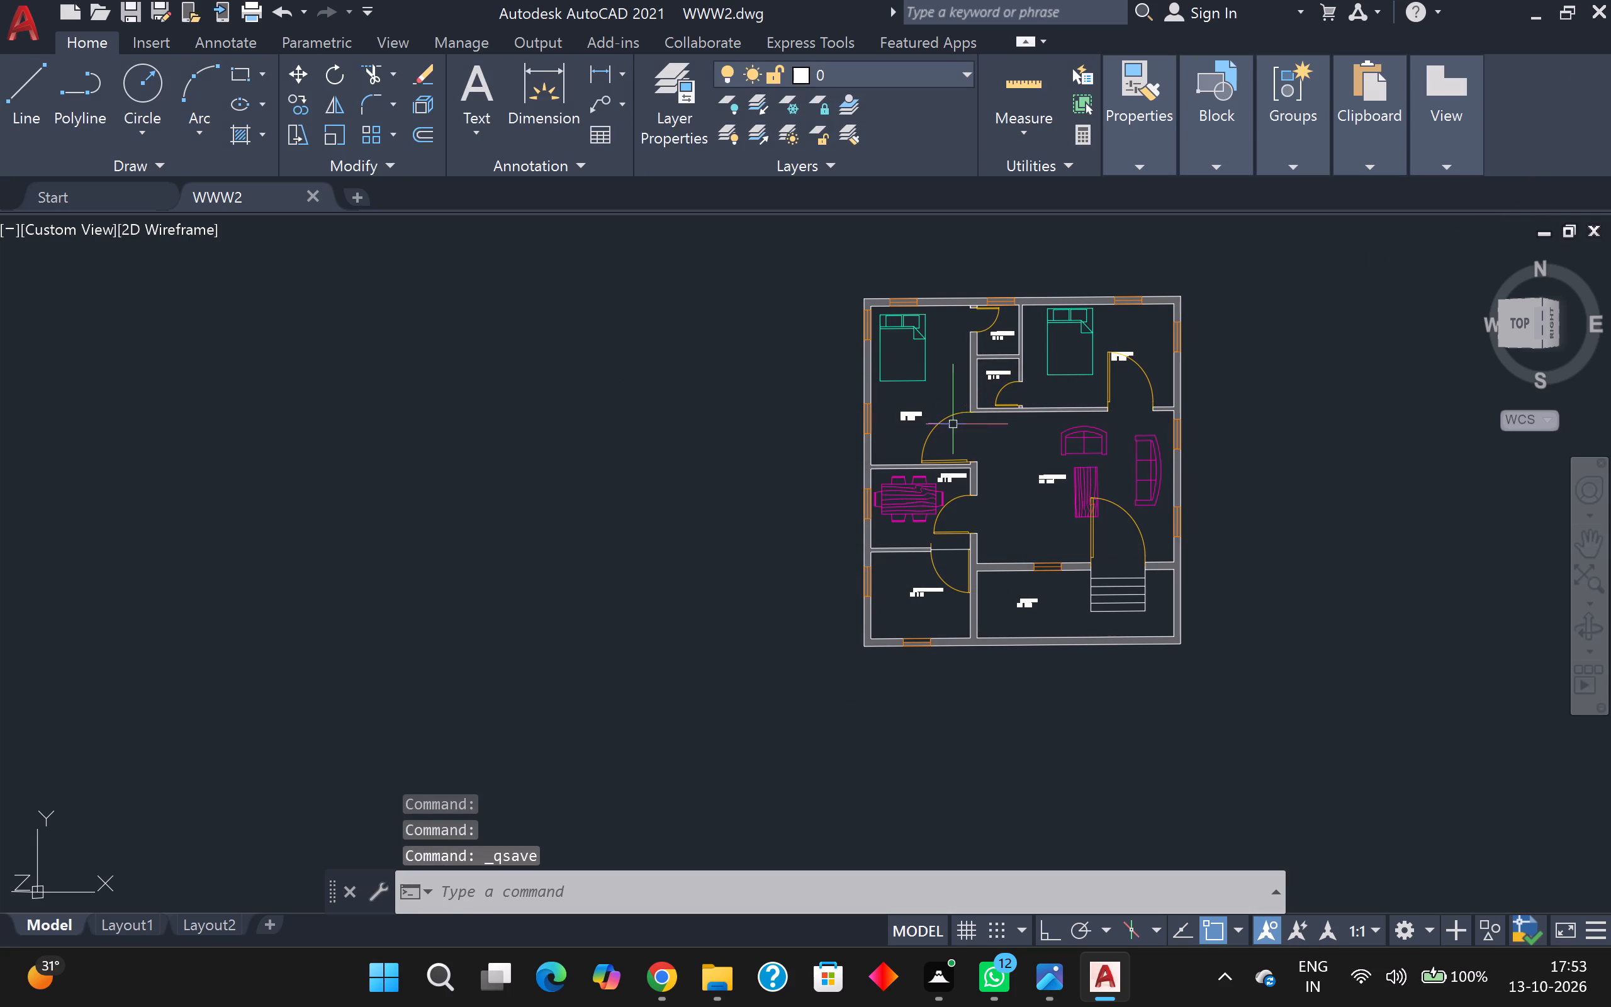
# Exit AutoCAD.
pyautogui.click(1610, 1)
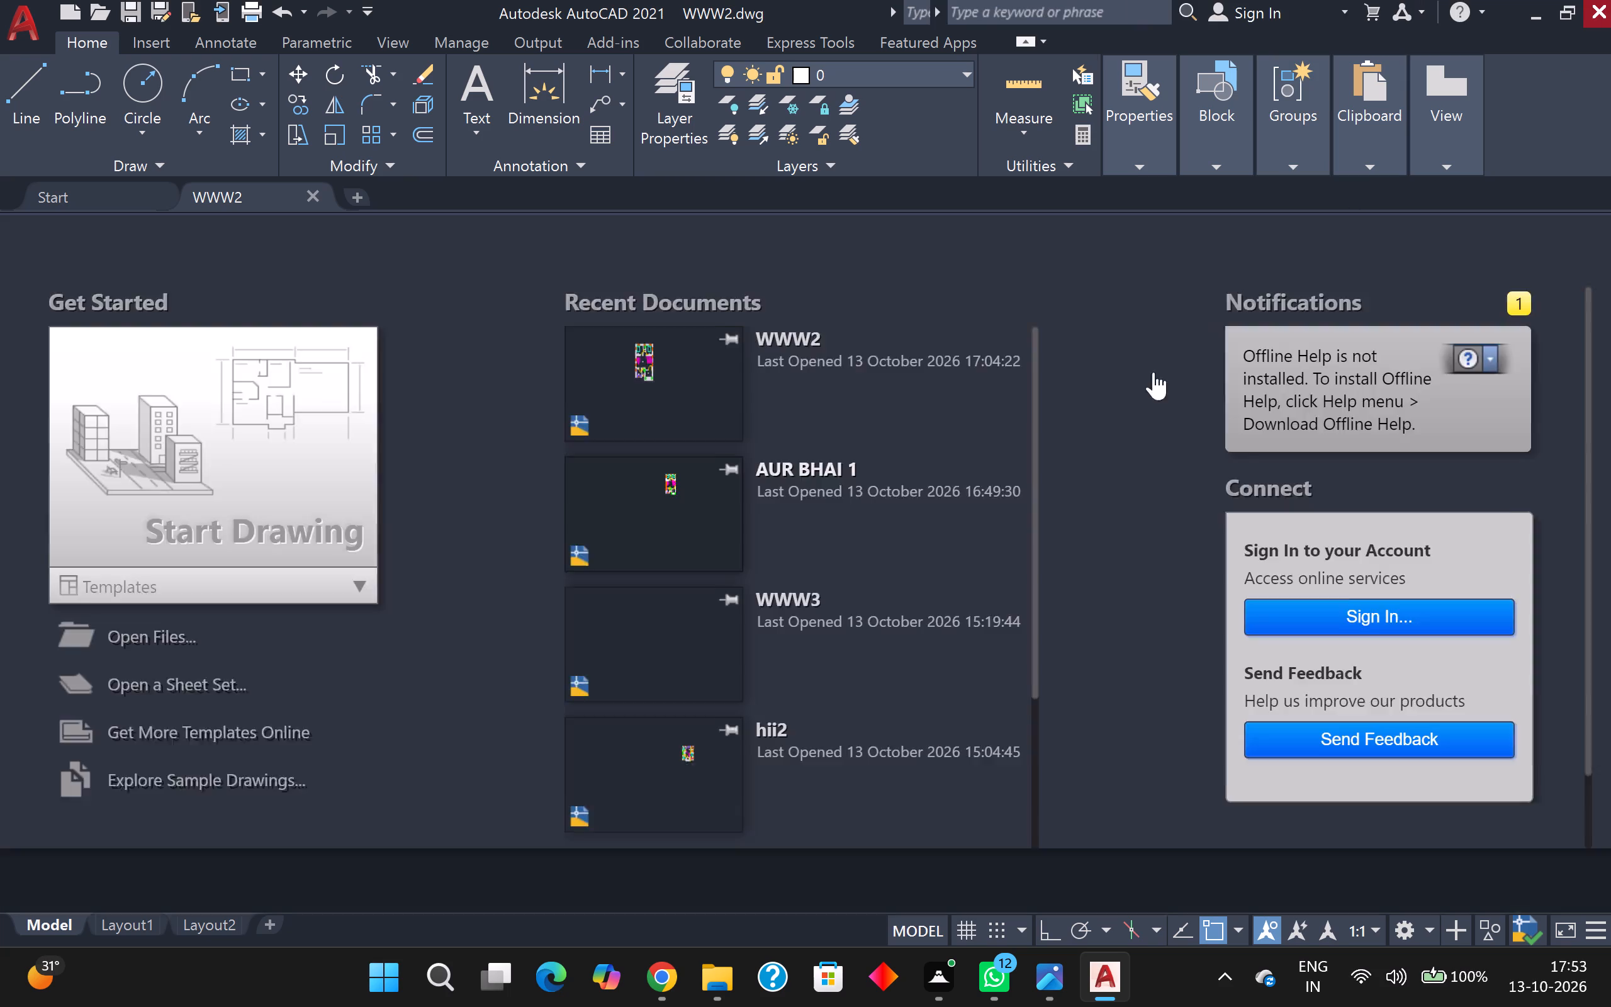
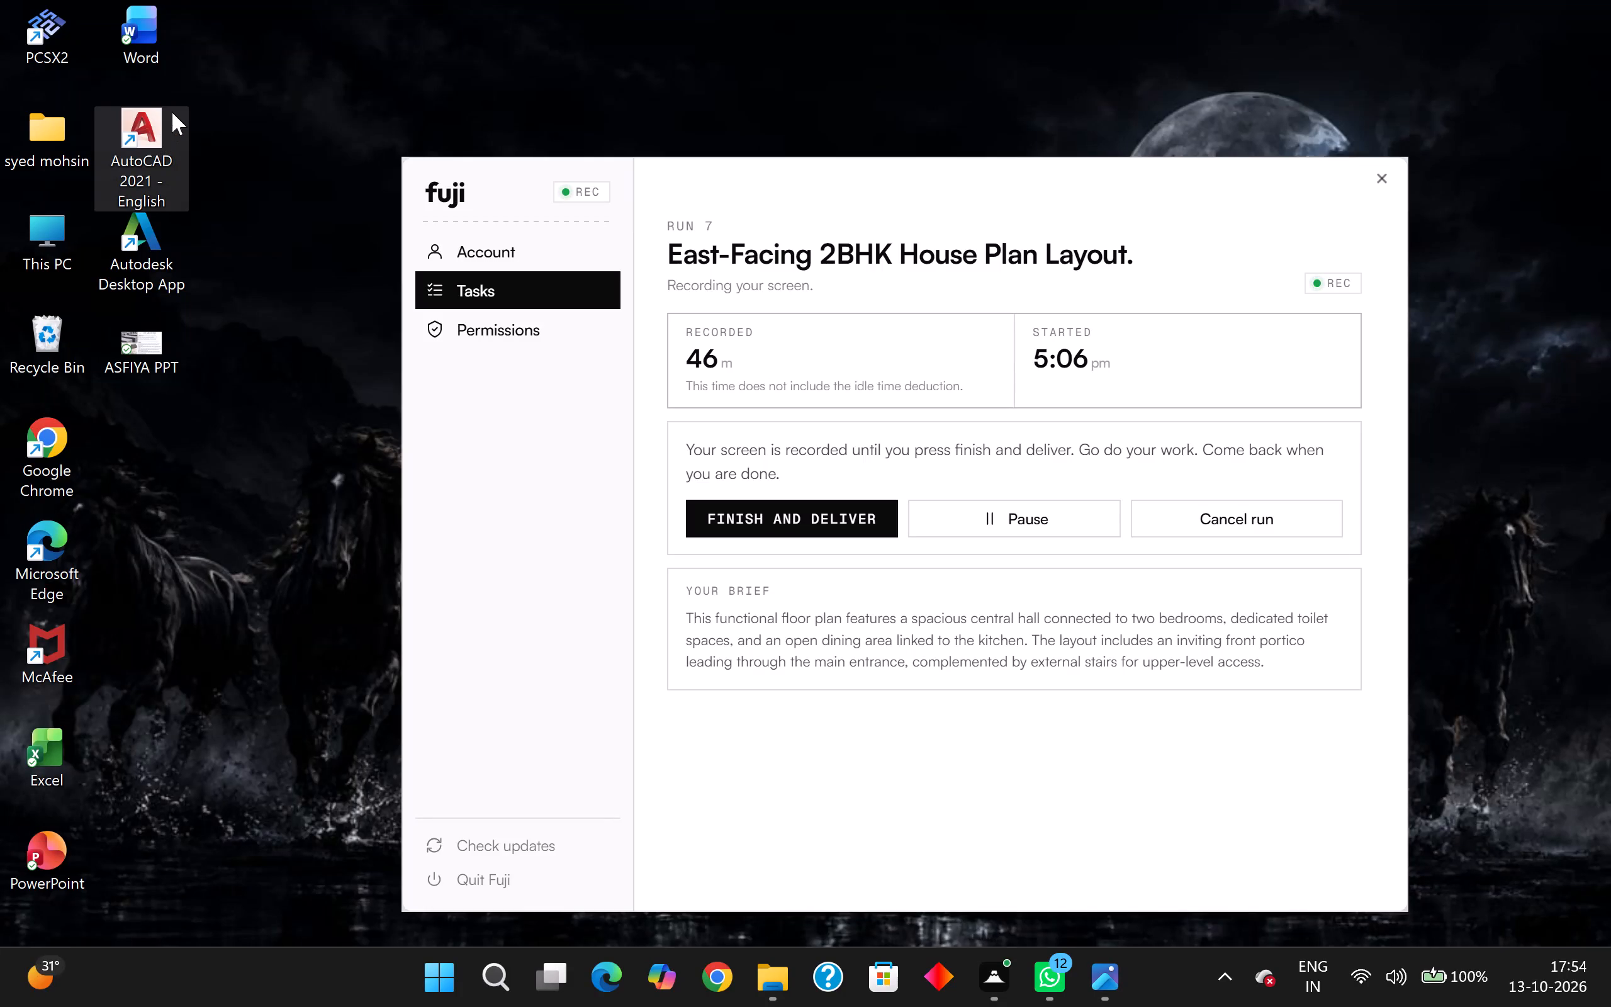
# Launch AutoCAD 2021 from the desktop and open the recent drawing WWW2.
pyautogui.doubleClick(131, 131)
pyautogui.doubleClick(142, 139)
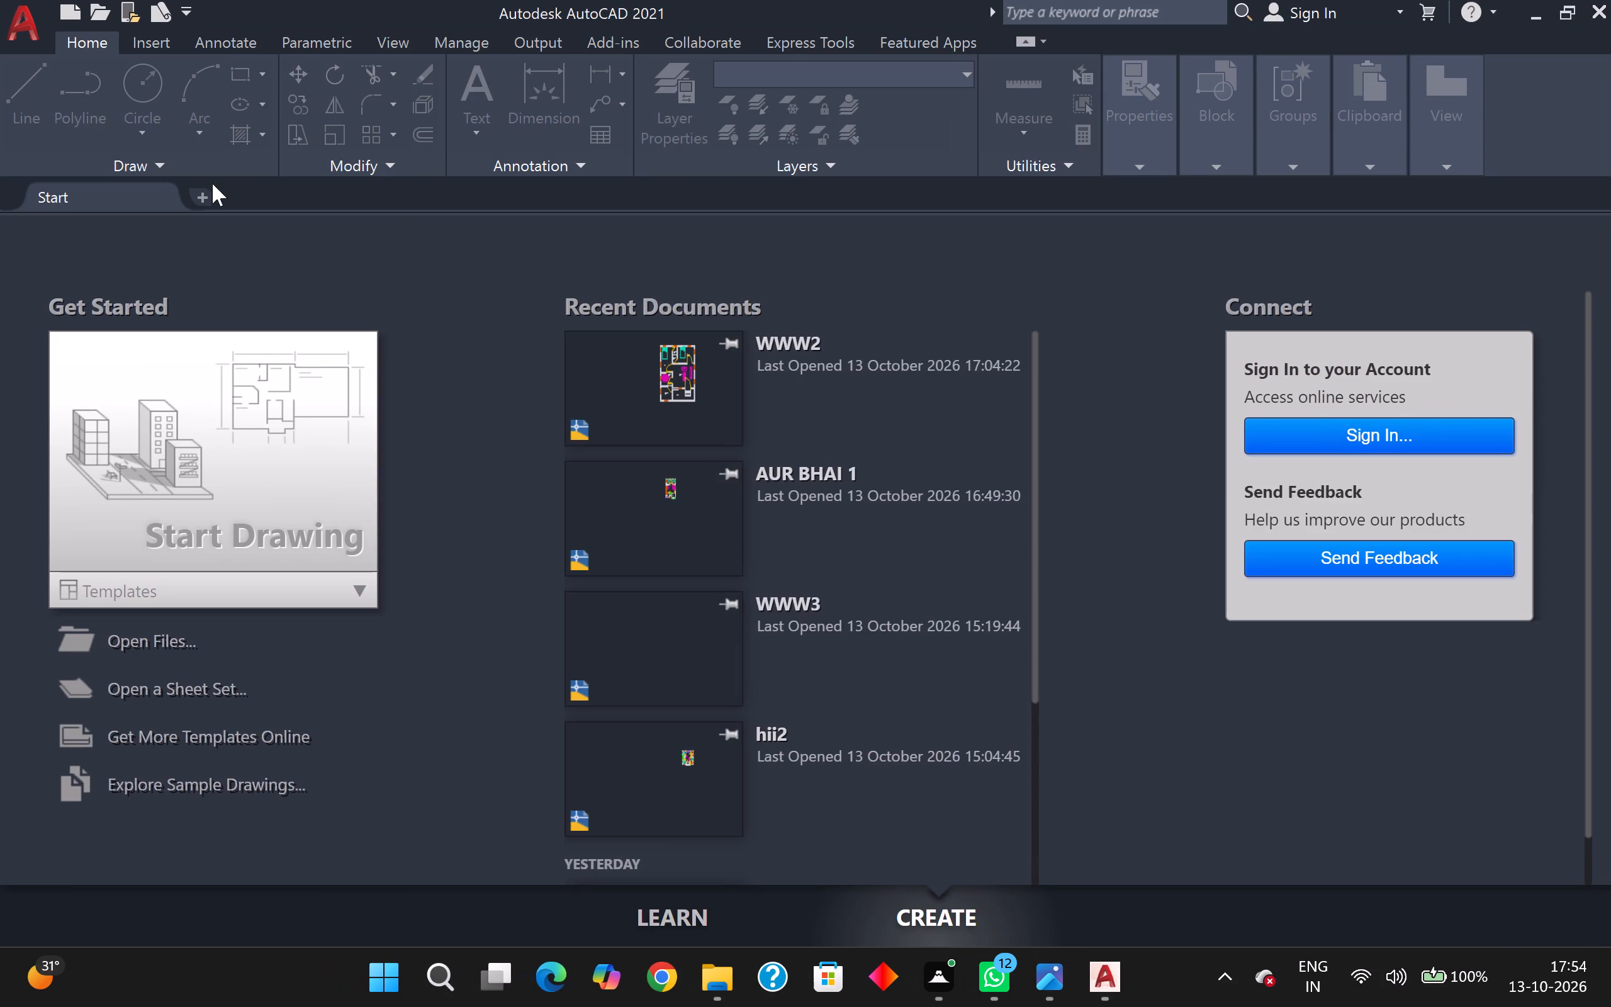
pyautogui.doubleClick(626, 336)
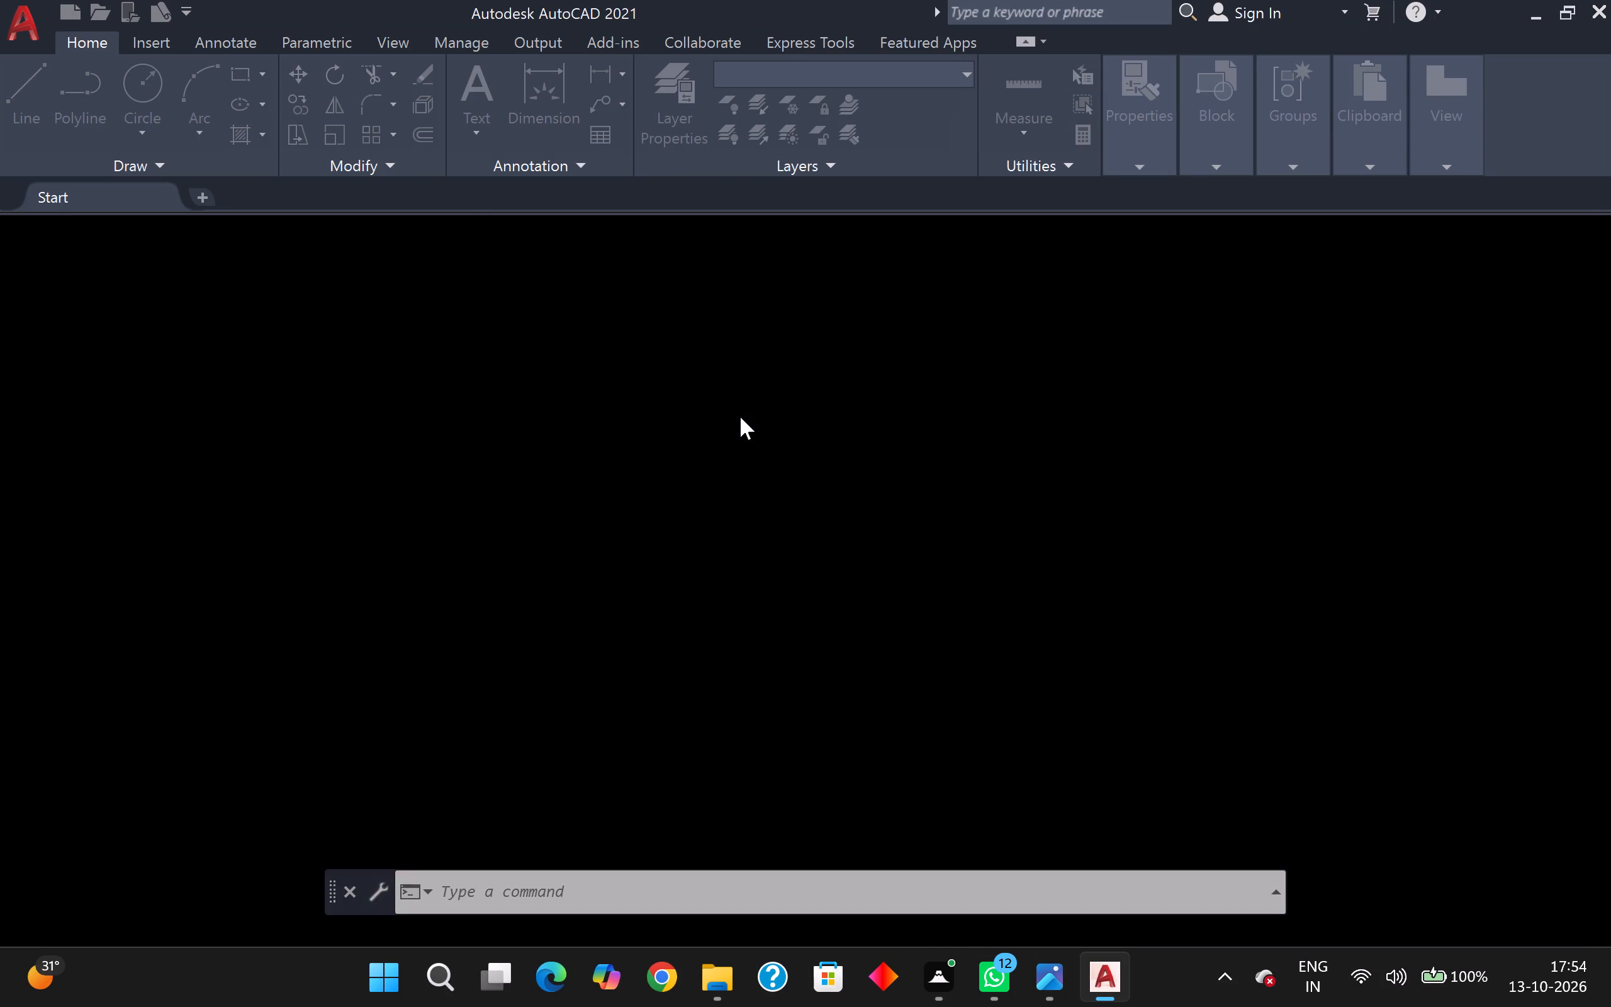
# Select the entire house floor plan, including walls, furniture and room labels, and copy it to the clipboard.
pyautogui.scroll(-2, 778, 386)
pyautogui.scroll(4, 799, 386)
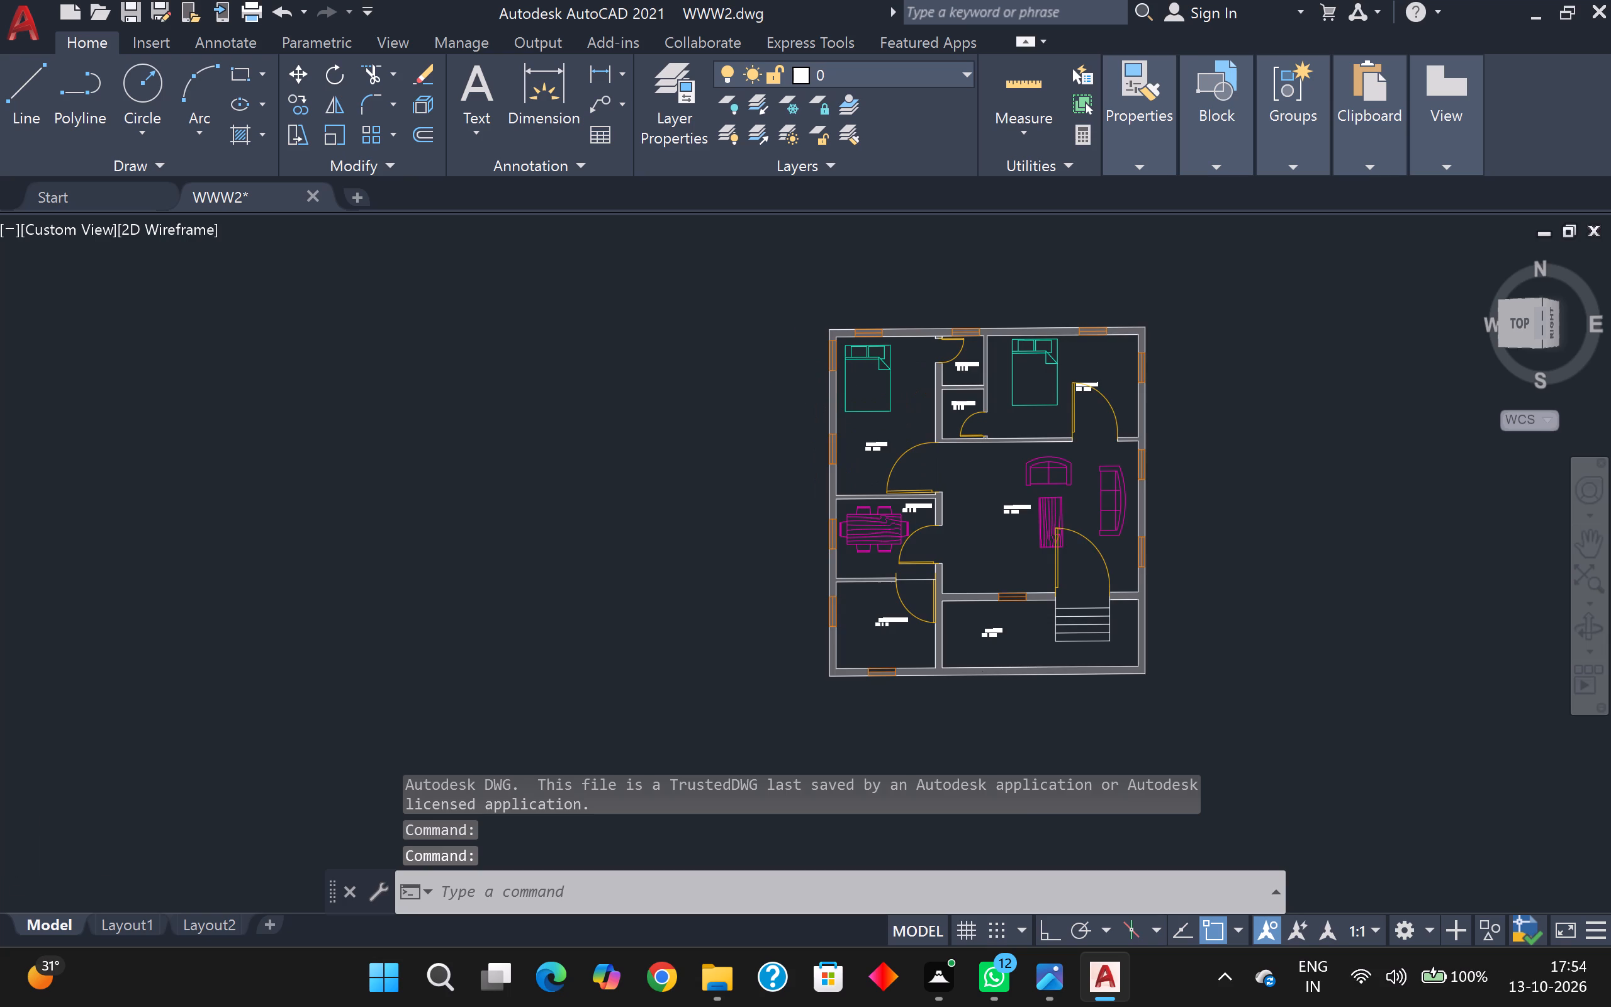
pyautogui.moveTo(775, 383); pyautogui.dragTo(515, 298, button='middle')
pyautogui.scroll(-2, 515, 298)
pyautogui.moveTo(514, 294); pyautogui.dragTo(511, 298, button='middle')
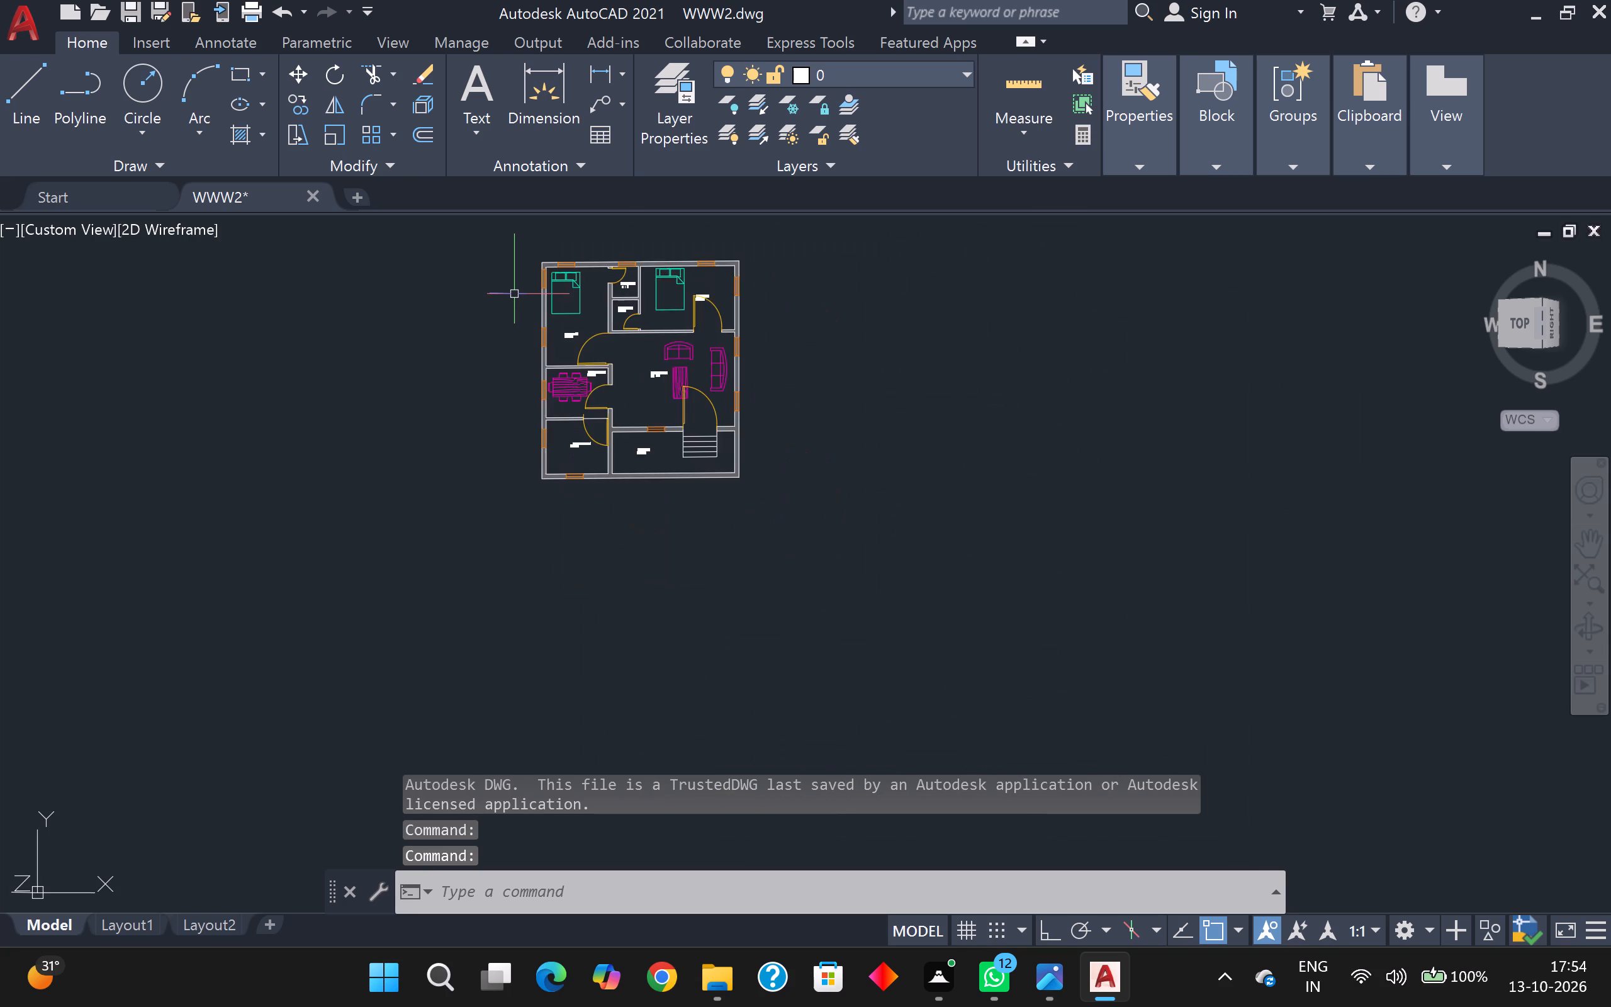
pyautogui.moveTo(511, 298); pyautogui.dragTo(478, 401, button='middle')
pyautogui.click(463, 338)
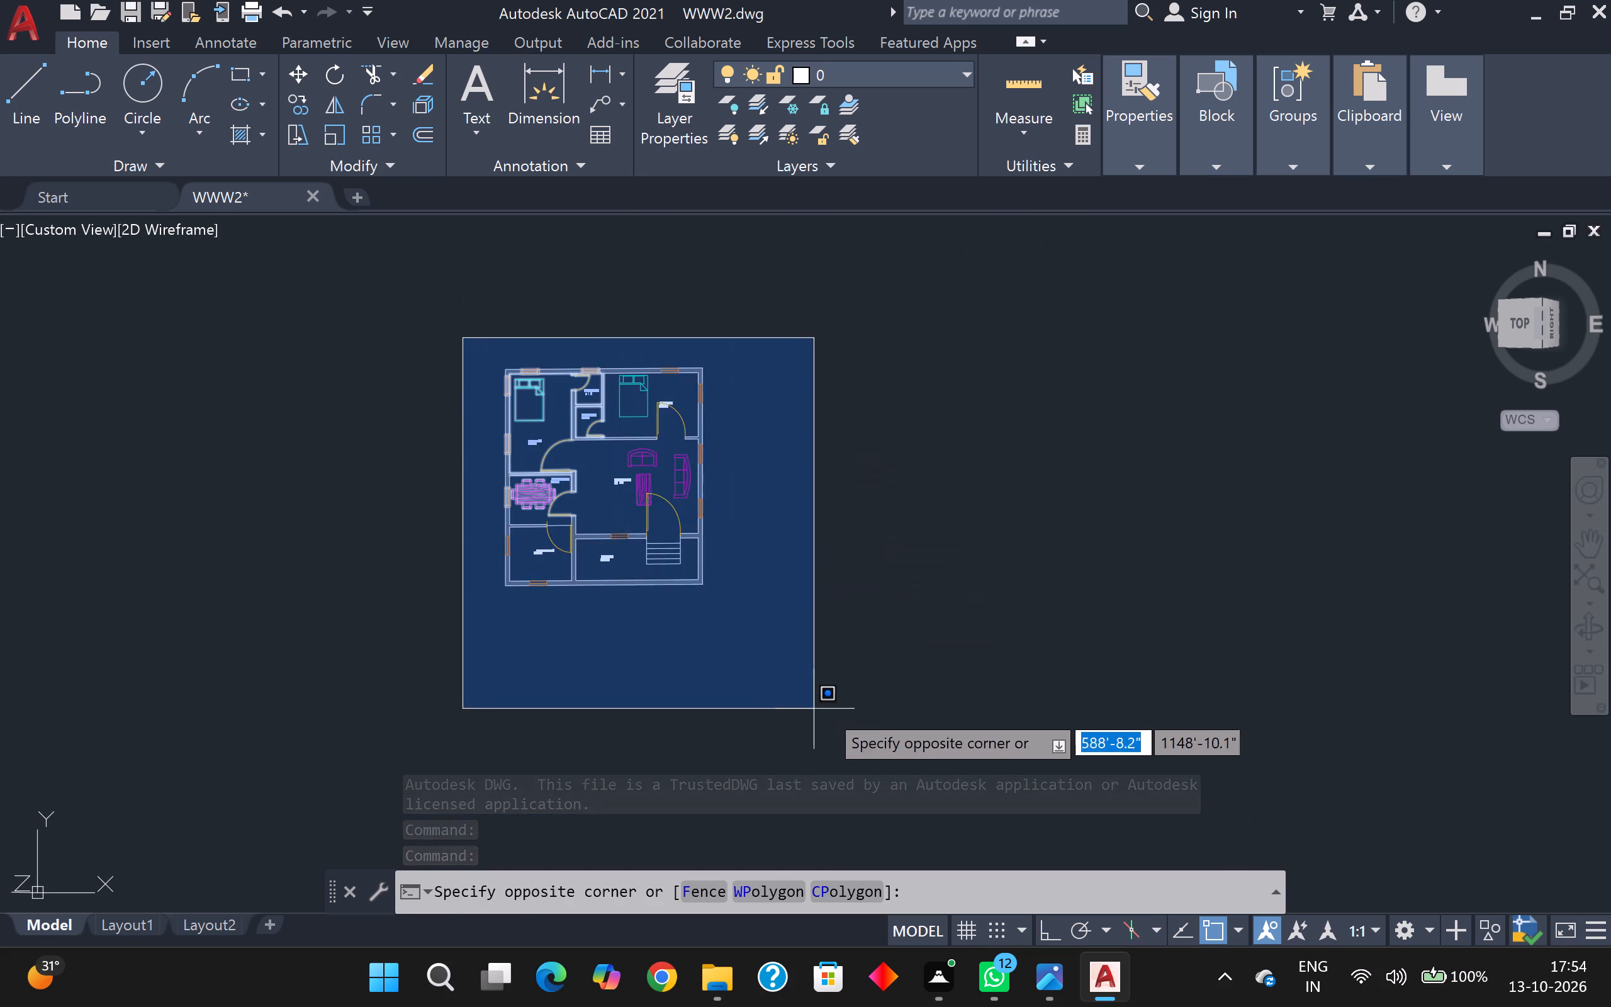
pyautogui.click(849, 699)
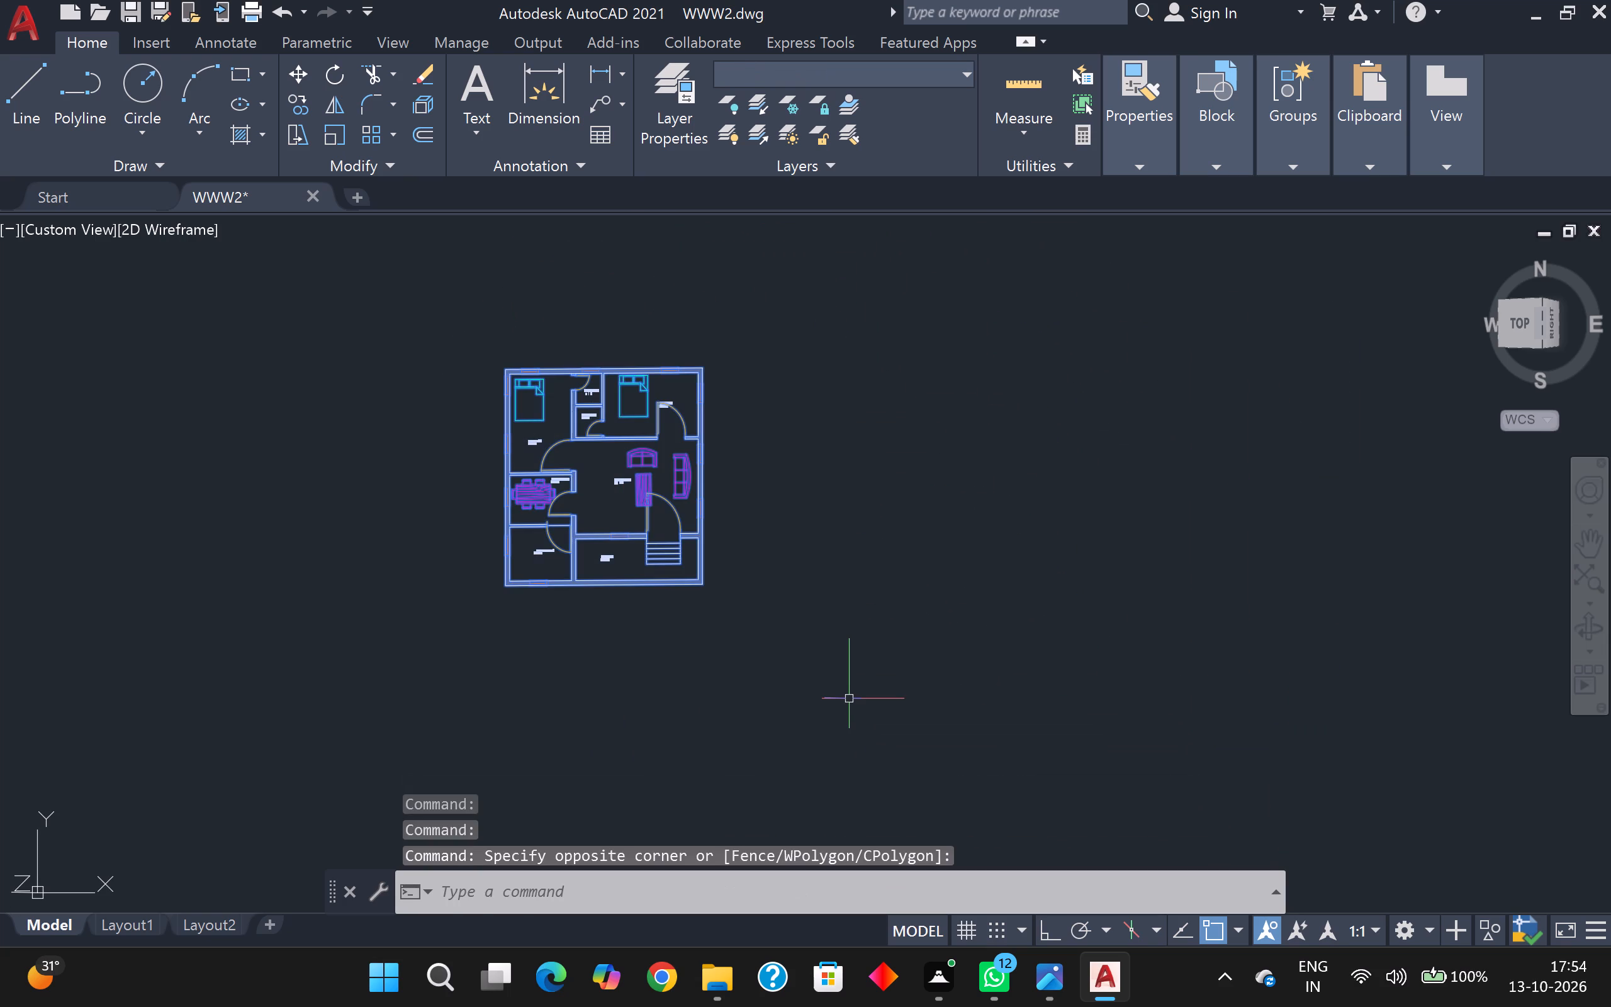
pyautogui.hotkey('ctrl', 'c')
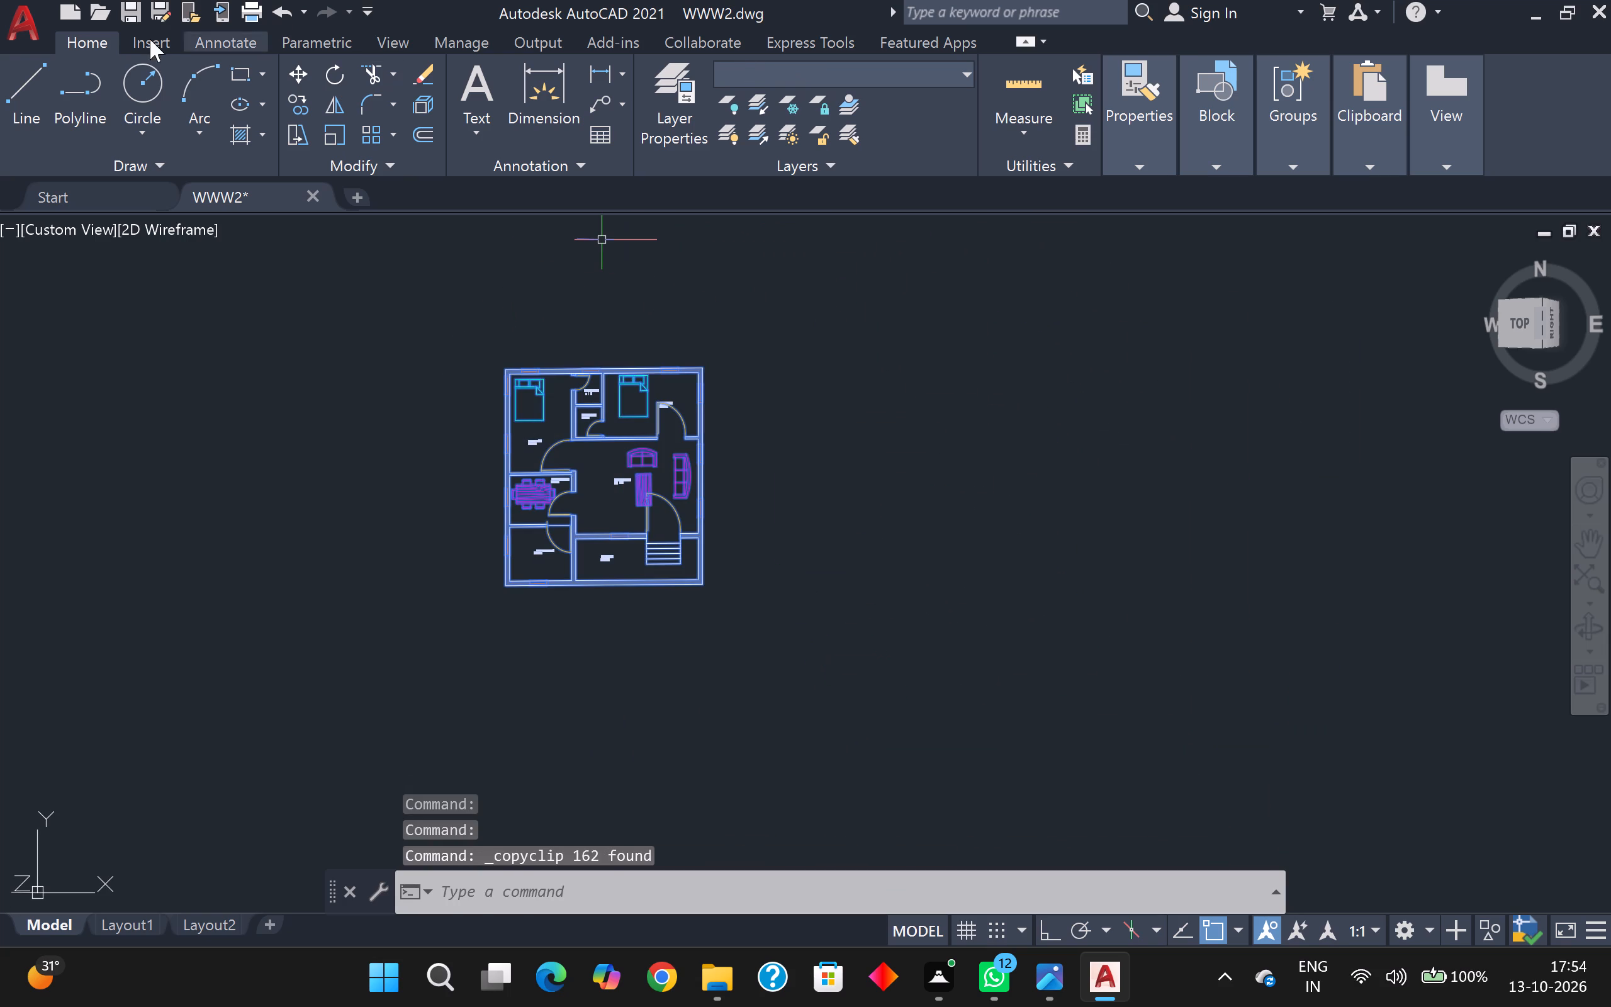
# Create a new drawing from the acad template.
pyautogui.click(46, 22)
pyautogui.click(137, 160)
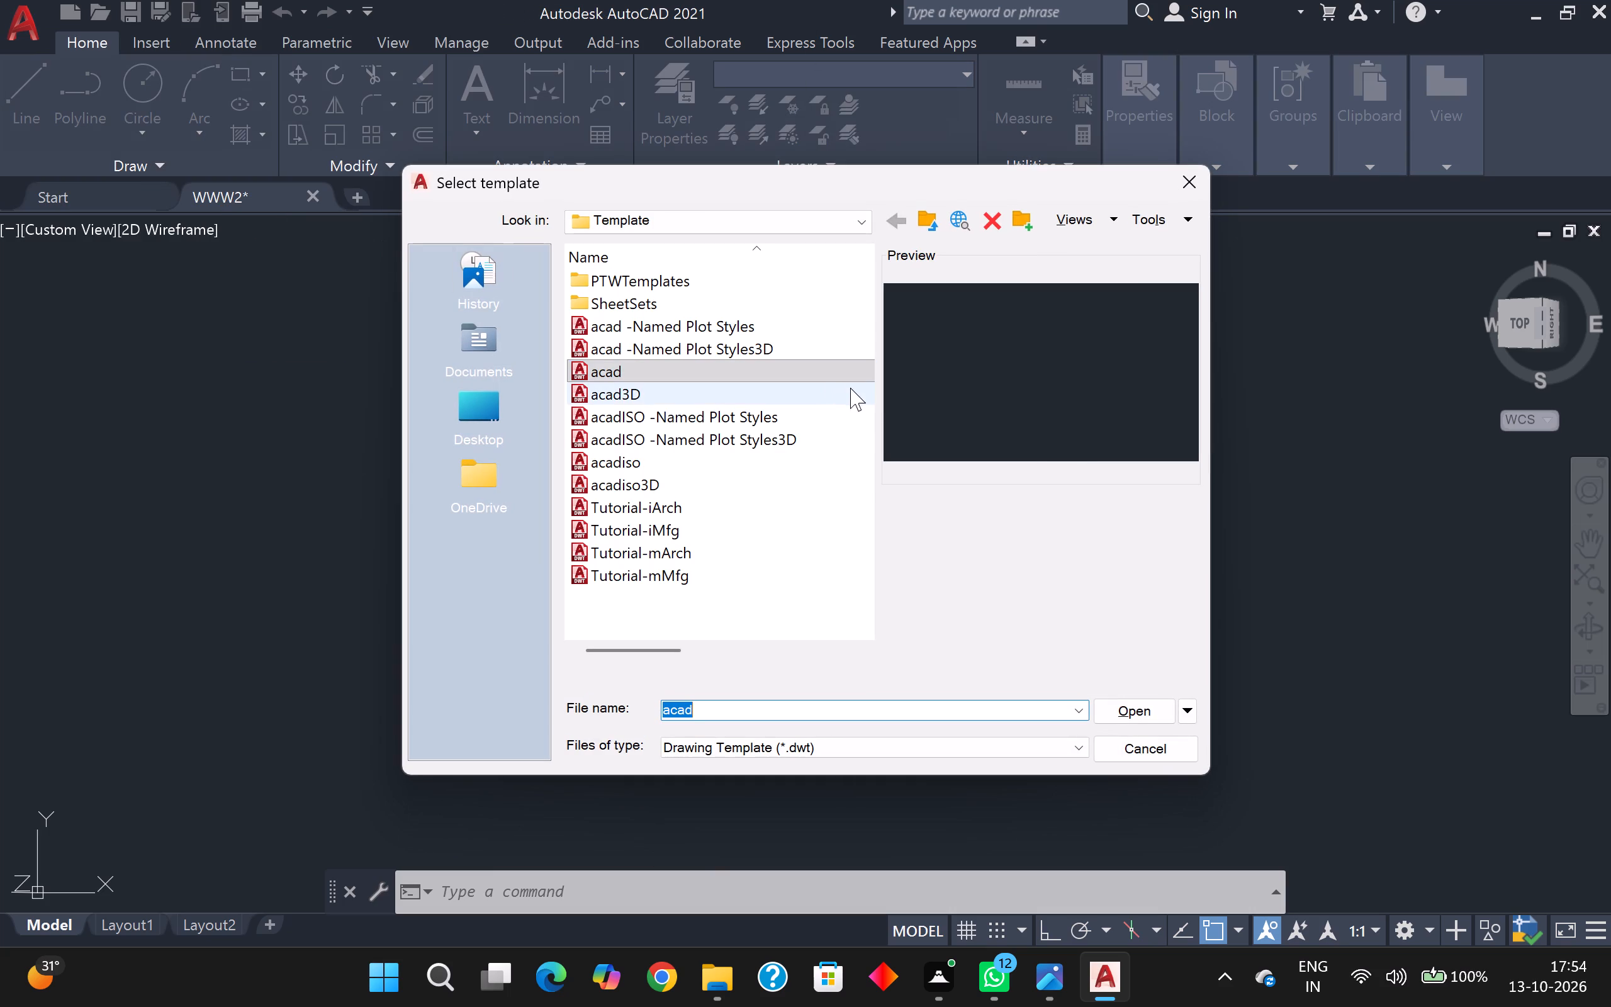
pyautogui.doubleClick(914, 349)
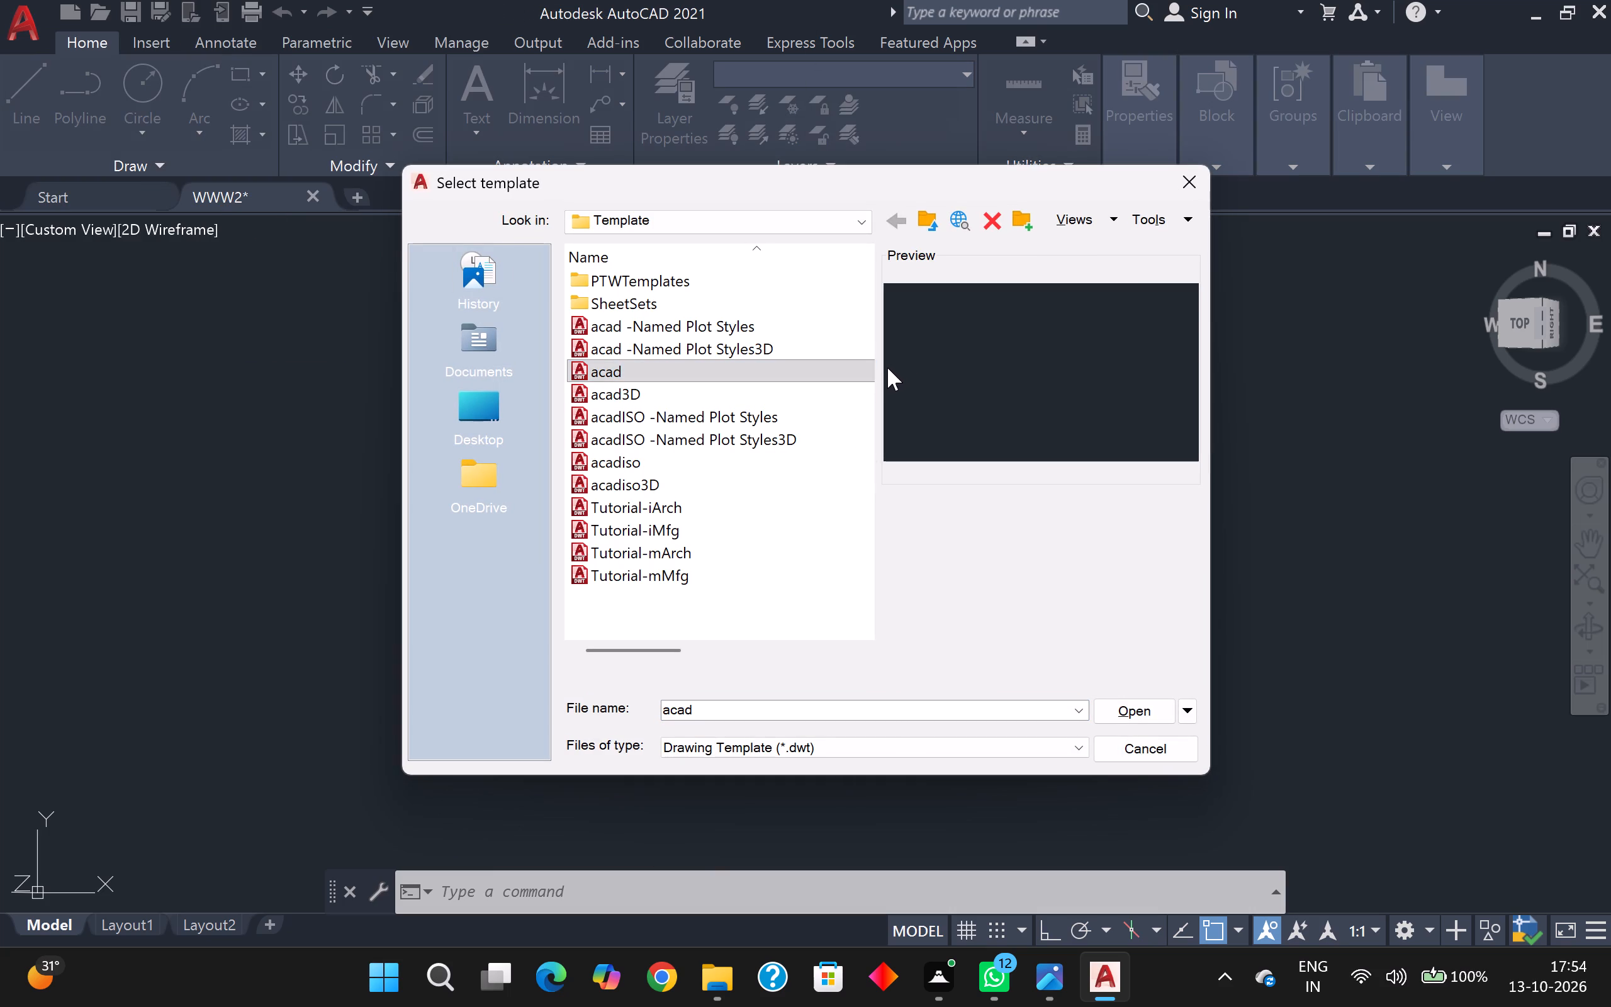
pyautogui.doubleClick(773, 374)
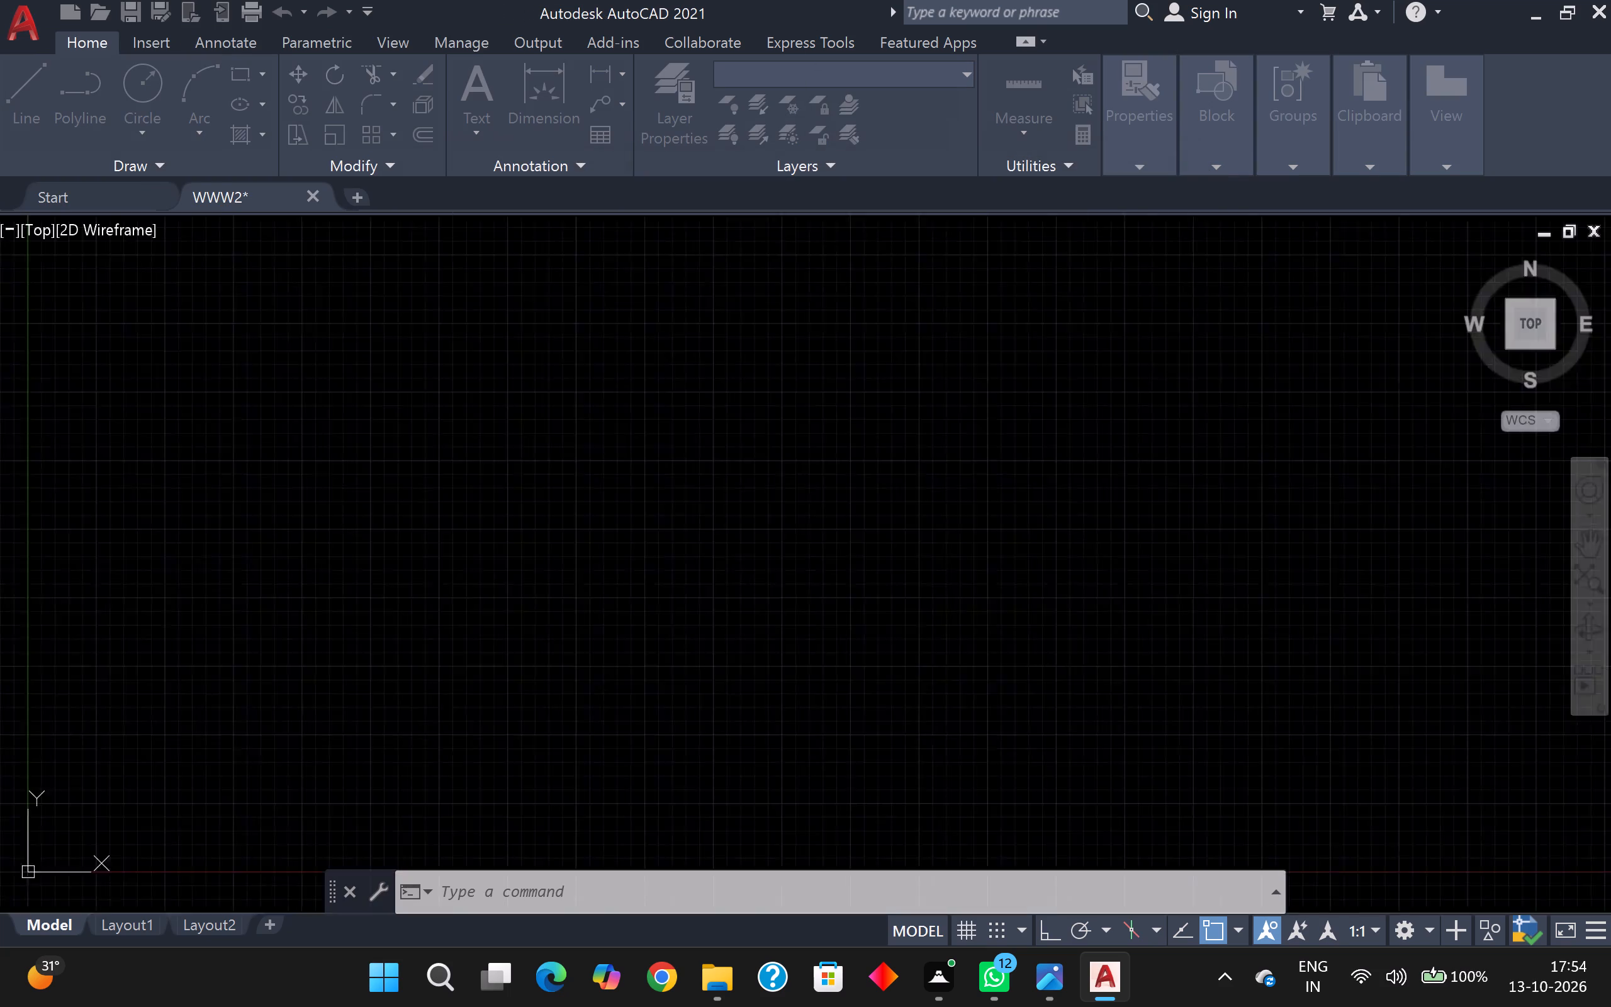
# Paste the copied floor plan into the new drawing, with its lower-left corner slightly above and to the right of the origin.
pyautogui.click(666, 346)
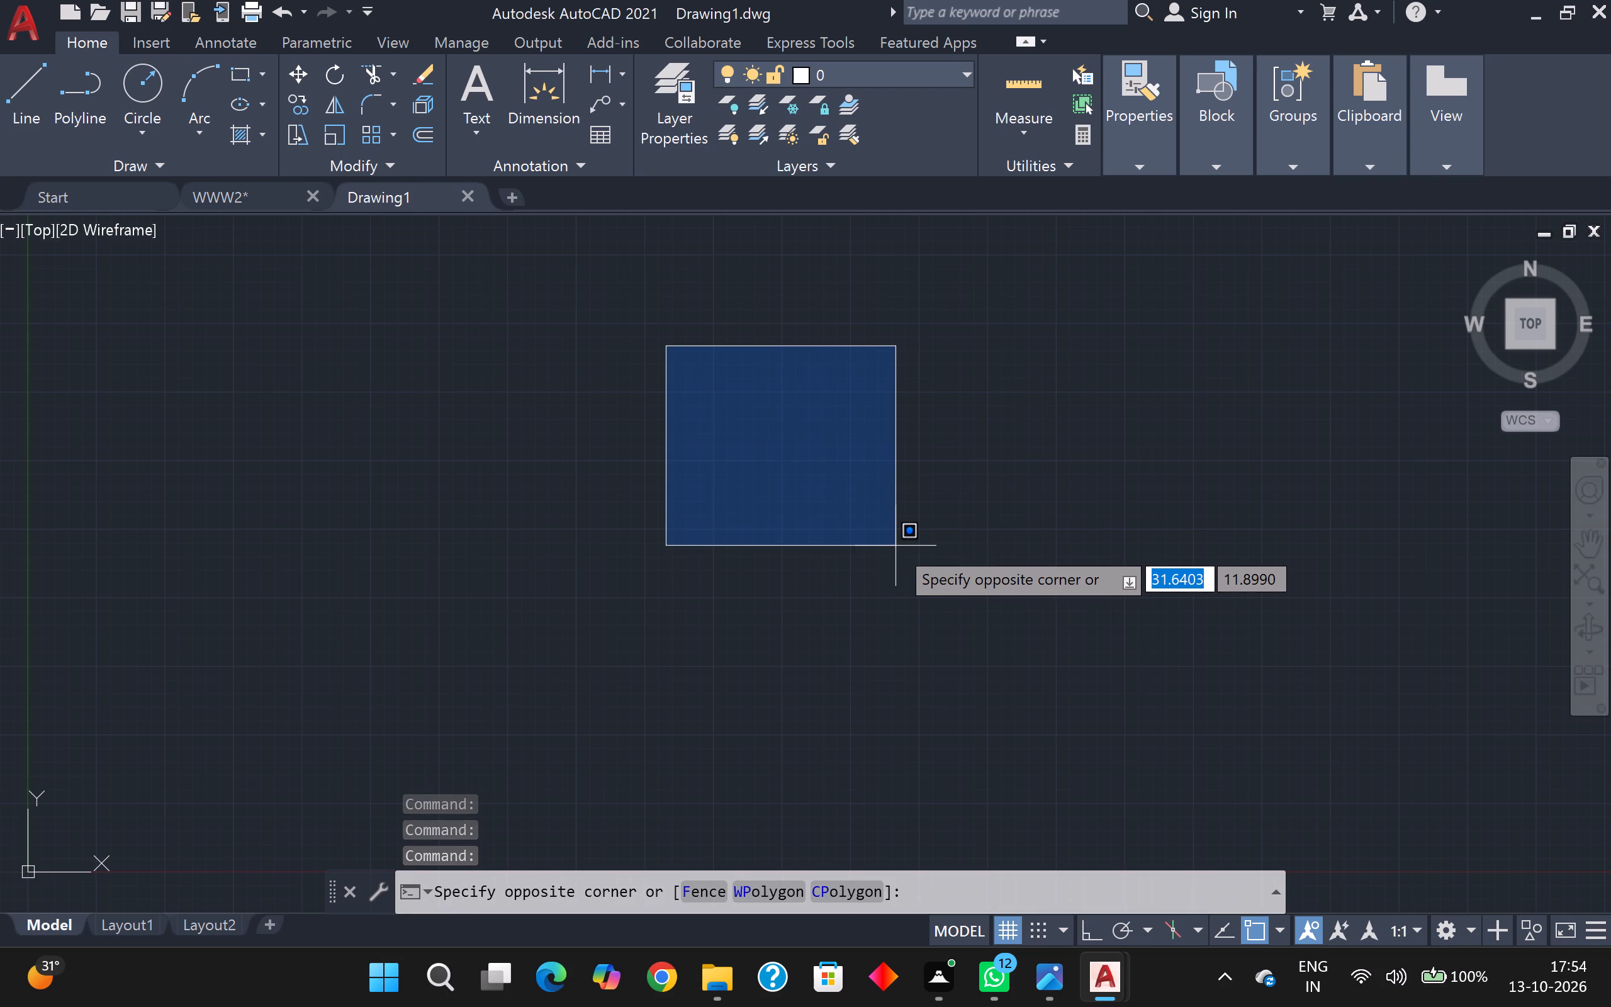
pyautogui.hotkey('ctrl', 'v')
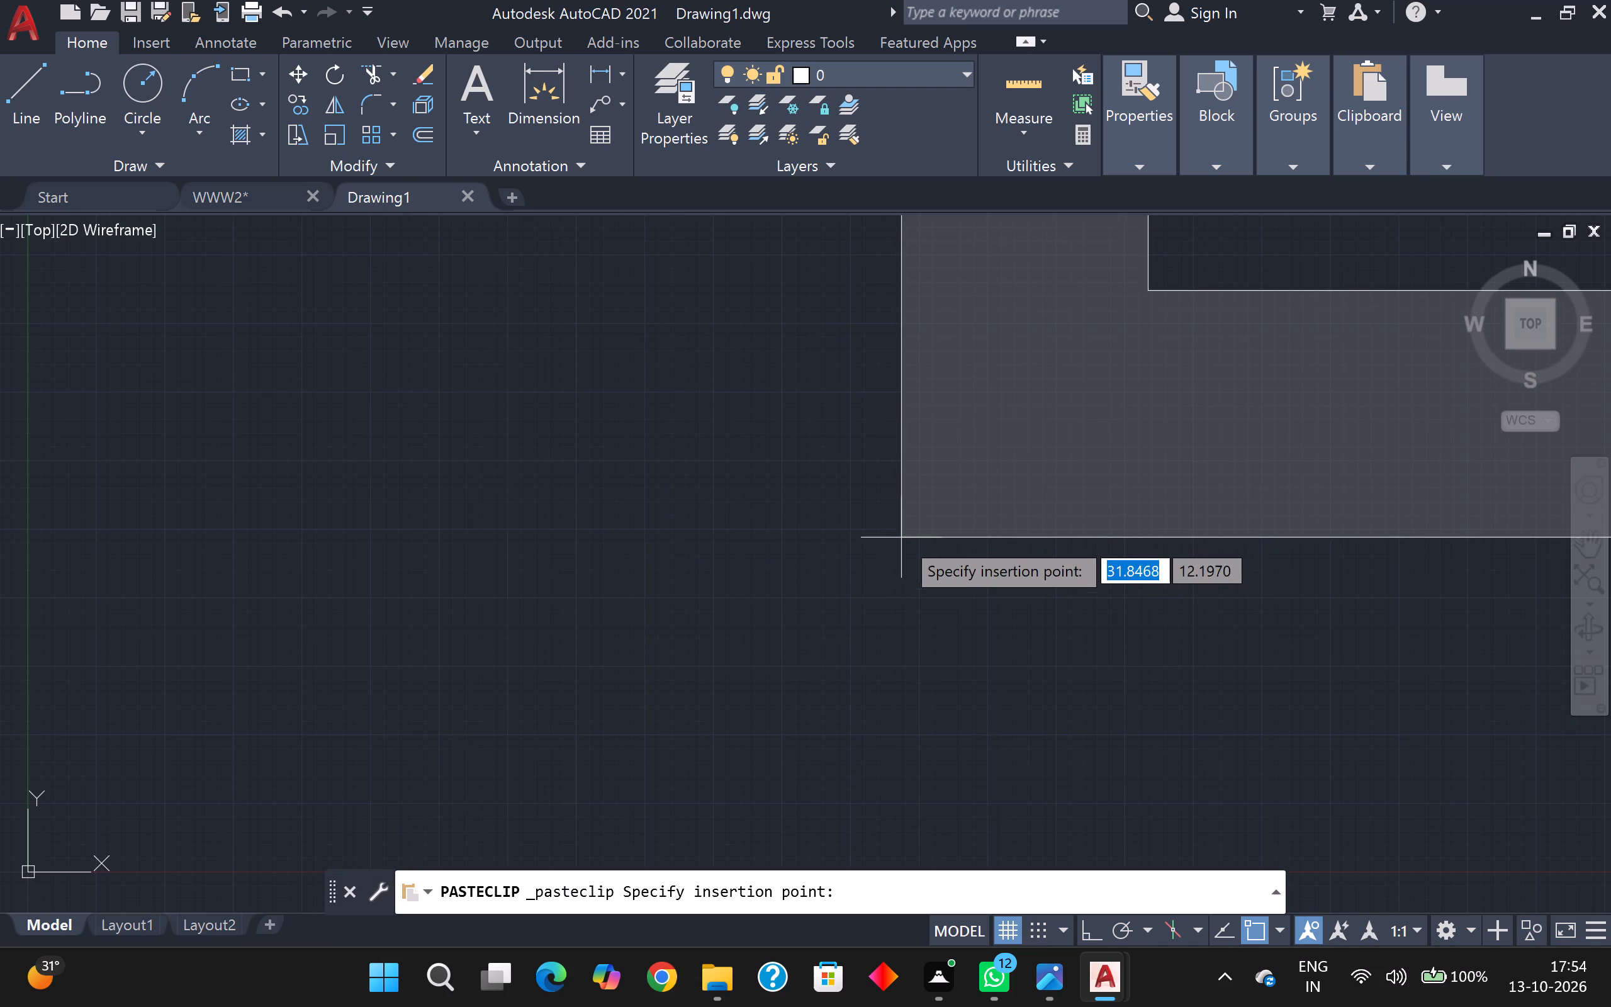
pyautogui.click(845, 557)
pyautogui.scroll(-2, 844, 557)
pyautogui.moveTo(843, 557); pyautogui.dragTo(665, 688, button='middle')
pyautogui.scroll(-1, 843, 557)
pyautogui.scroll(-2, 990, 486)
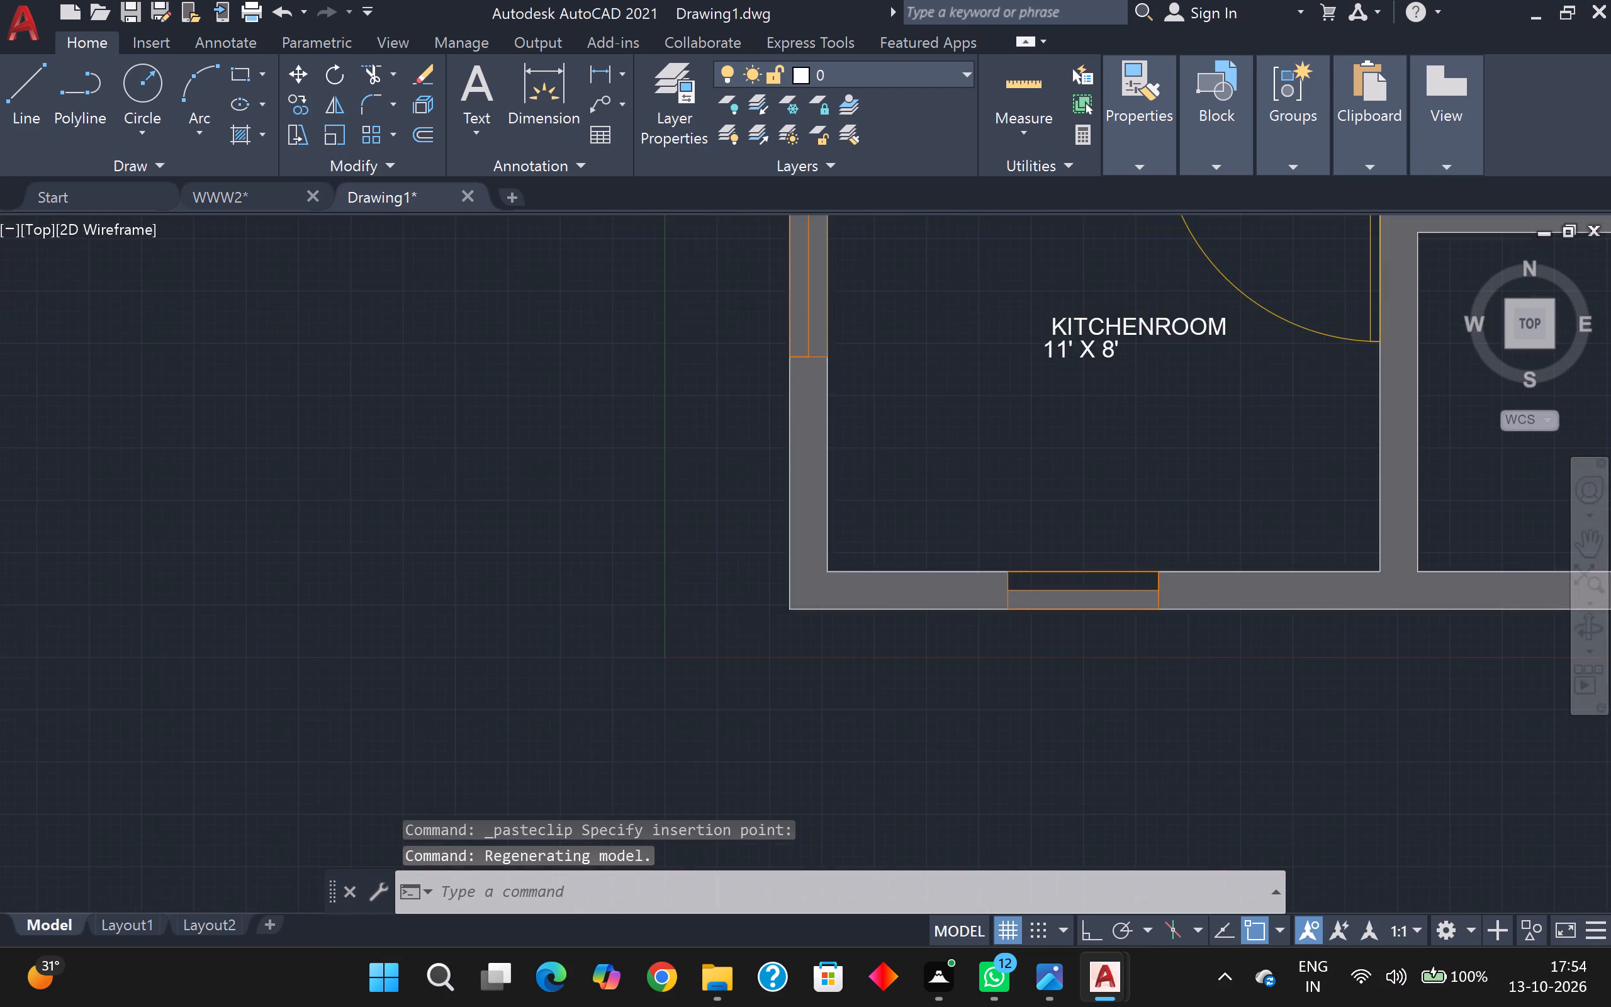
pyautogui.moveTo(990, 485); pyautogui.dragTo(783, 587, button='middle')
pyautogui.scroll(-3, 783, 585)
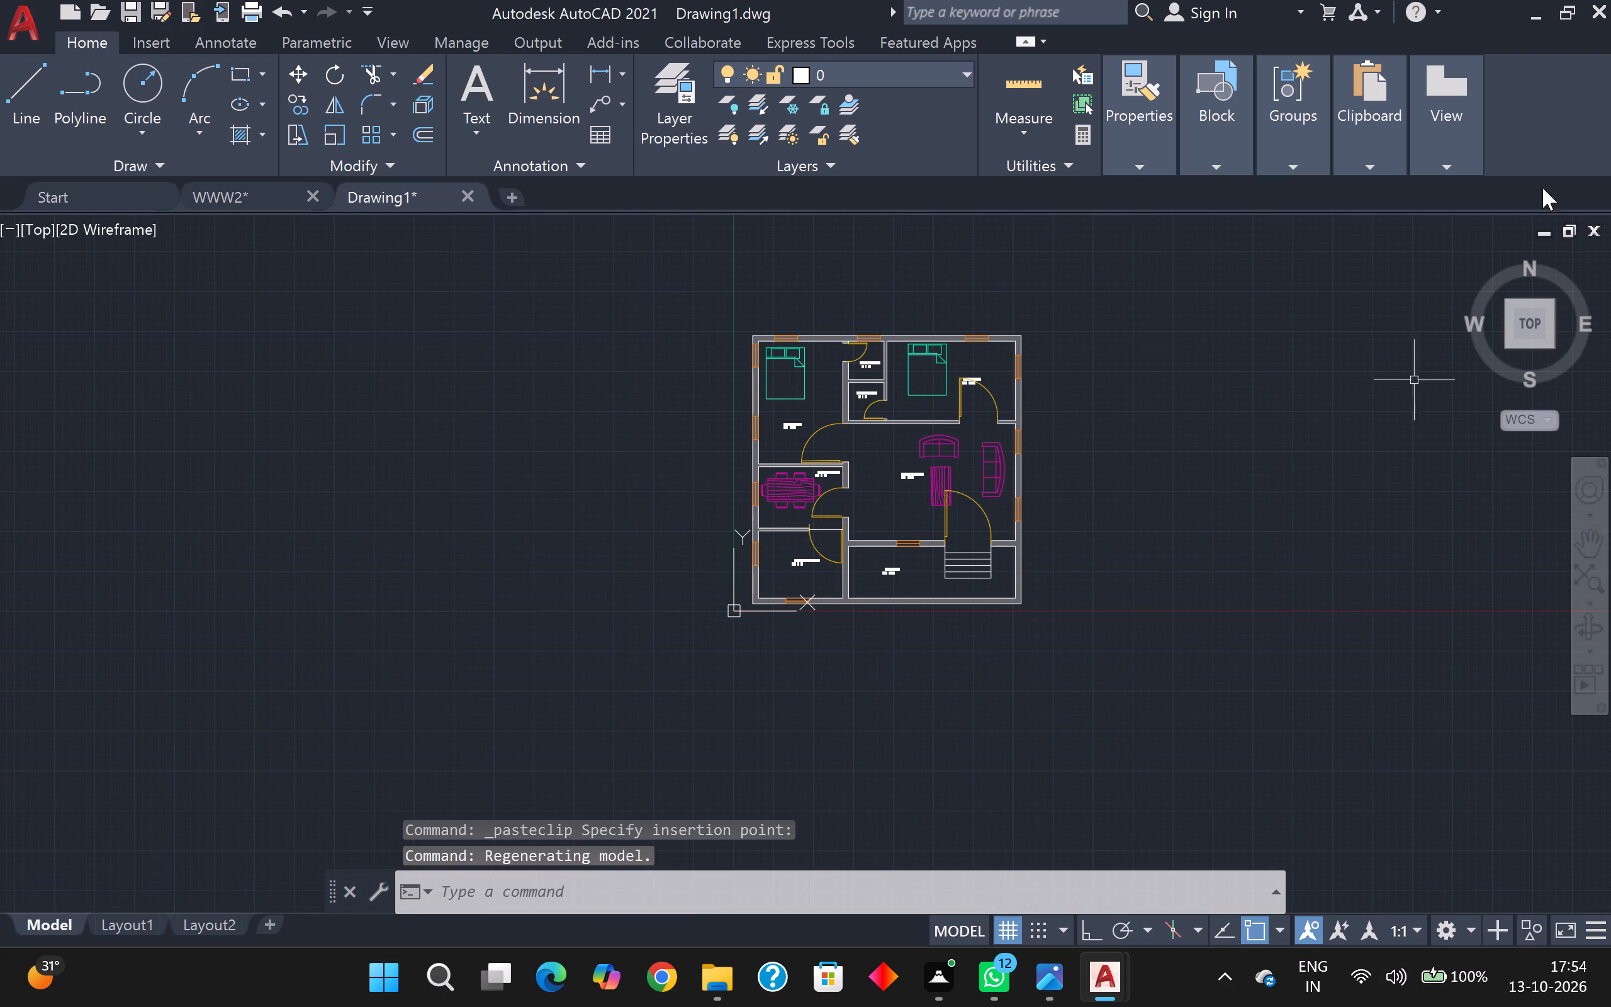
# Quit AutoCAD and save the new drawing in the Documents folder under the name AUR BHAI 2.
pyautogui.click(1600, 0)
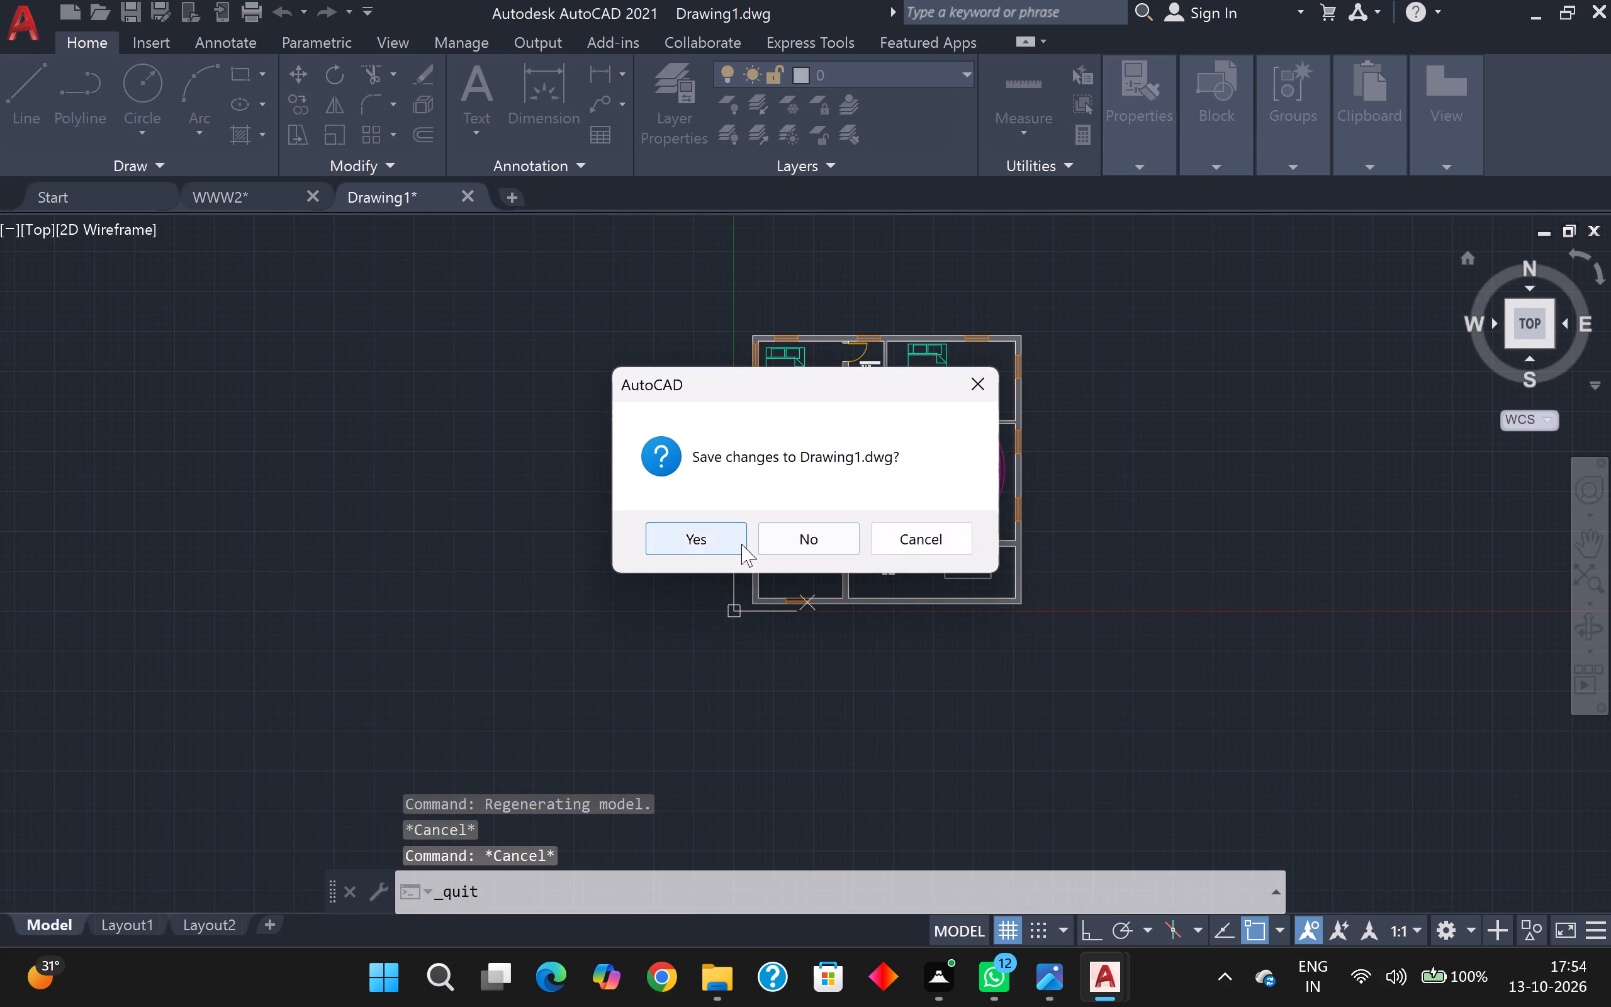
pyautogui.click(717, 535)
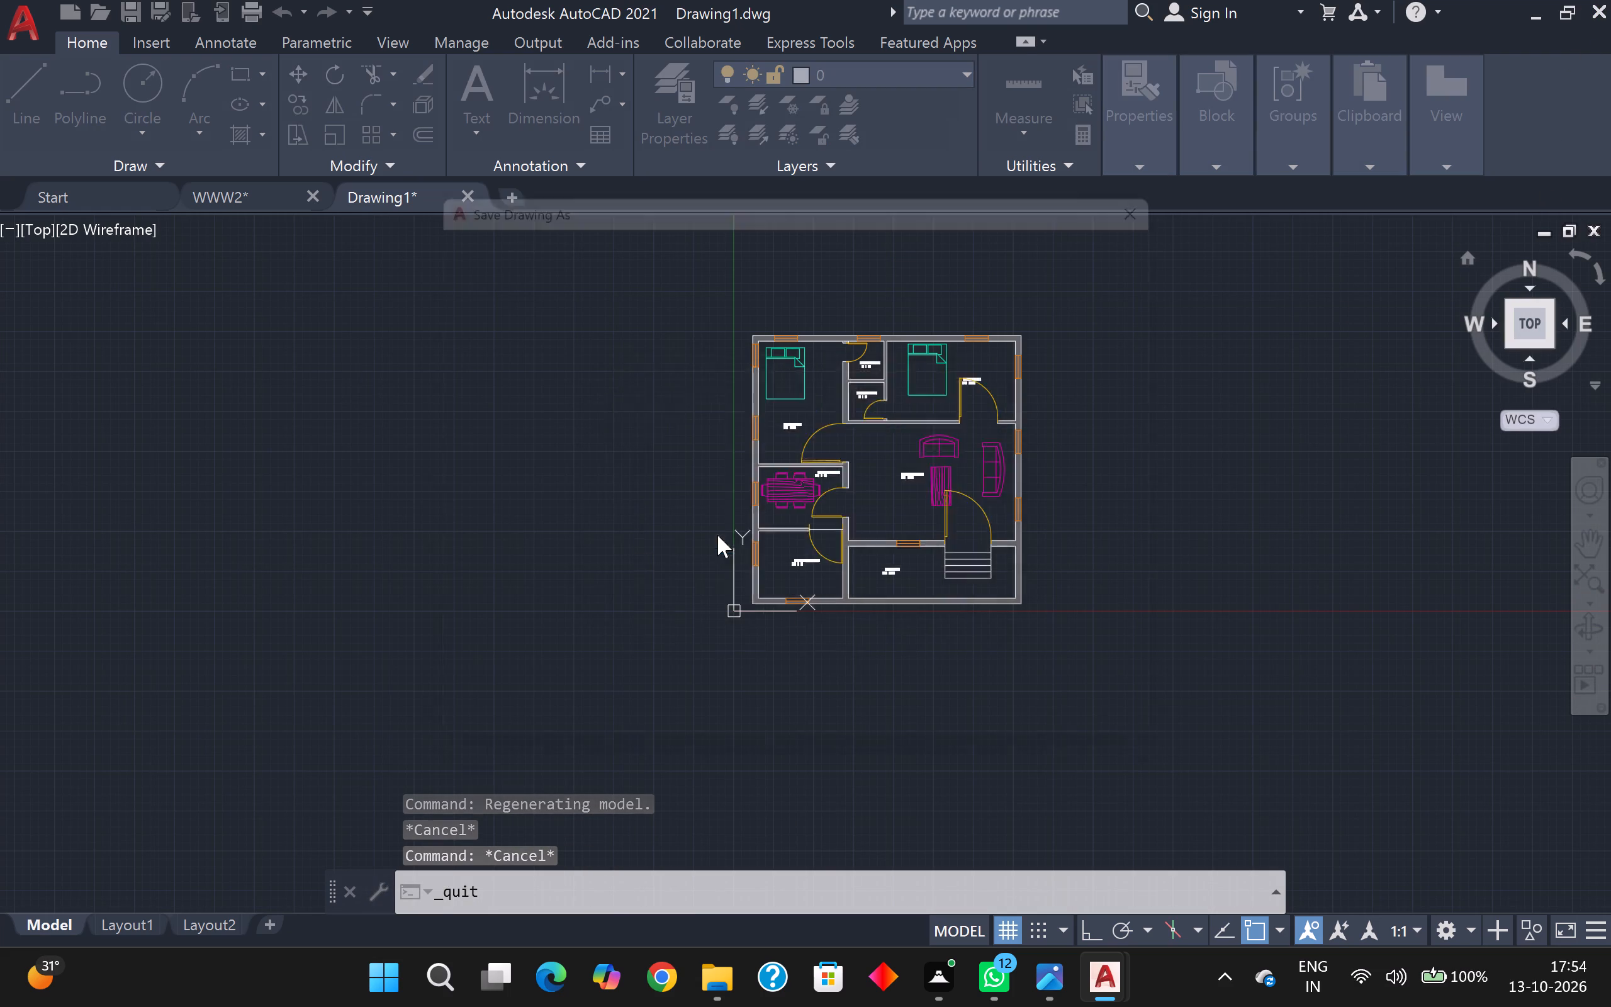
pyautogui.click(801, 715)
pyautogui.press('BackSpace')
pyautogui.press('BackSpace')
pyautogui.press('BackSpace')
pyautogui.press('BackSpace')
pyautogui.press('BackSpace')
pyautogui.press('BackSpace')
pyautogui.press('BackSpace')
pyautogui.press('BackSpace')
pyautogui.press('BackSpace')
pyautogui.press('BackSpace')
pyautogui.press('BackSpace')
pyautogui.press('BackSpace')
pyautogui.press('BackSpace')
pyautogui.press('BackSpace')
pyautogui.press('BackSpace')
pyautogui.press('BackSpace')
pyautogui.press('BackSpace')
pyautogui.press('BackSpace')
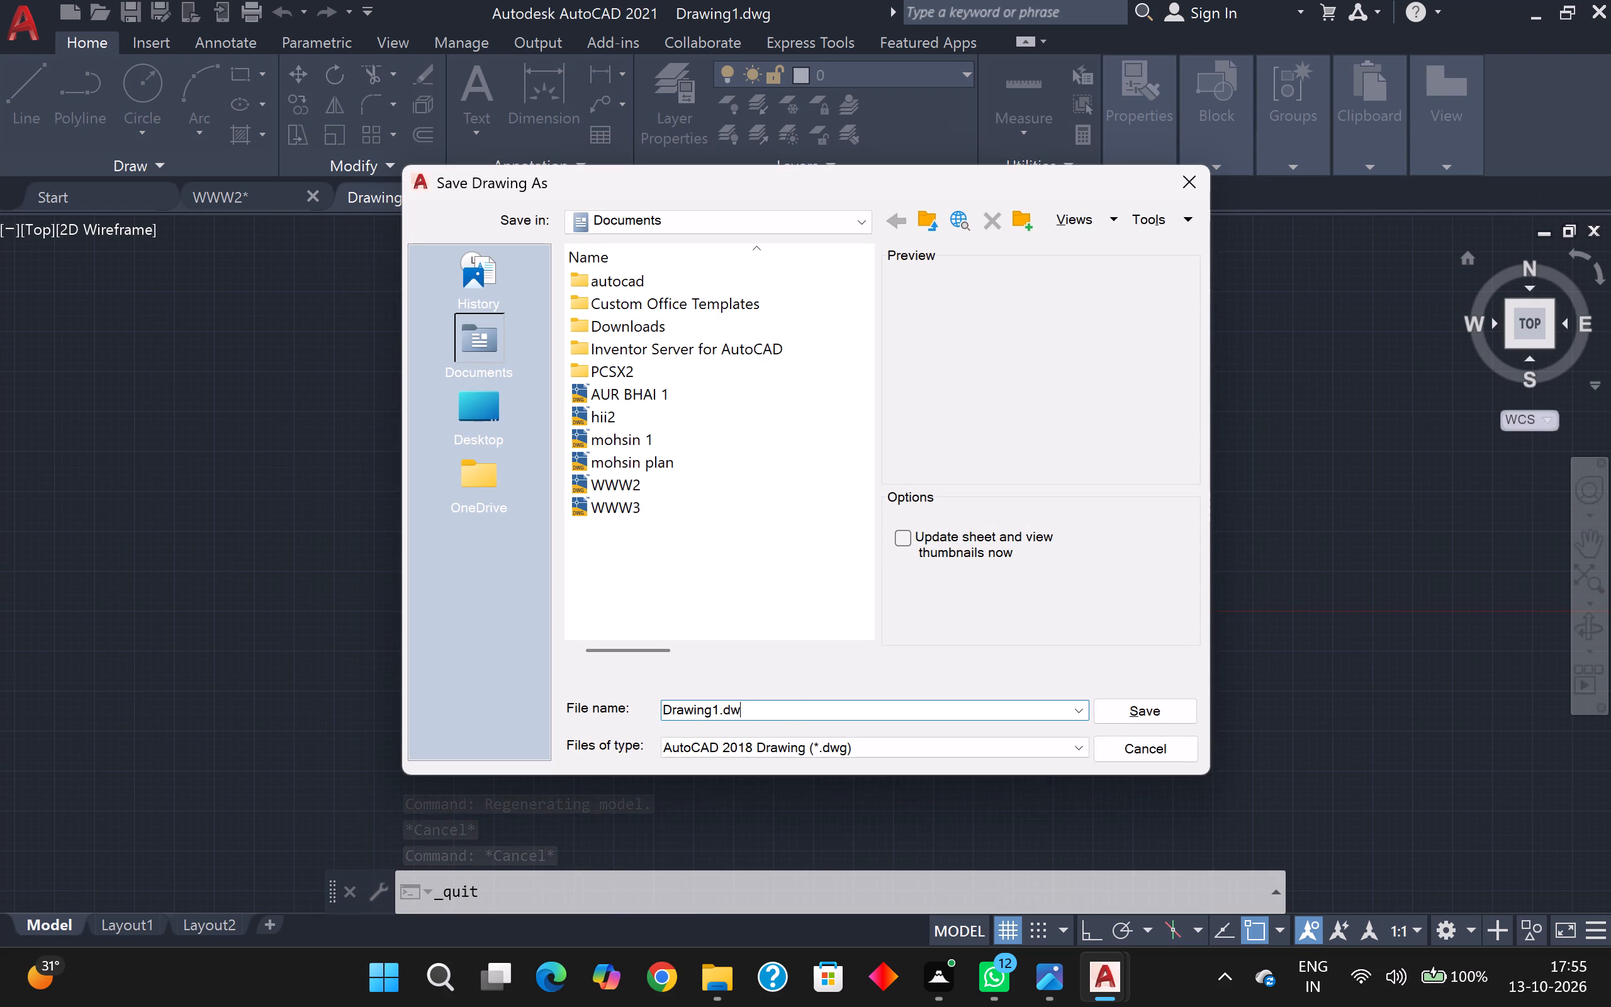
pyautogui.write('AUR BHAI 2')
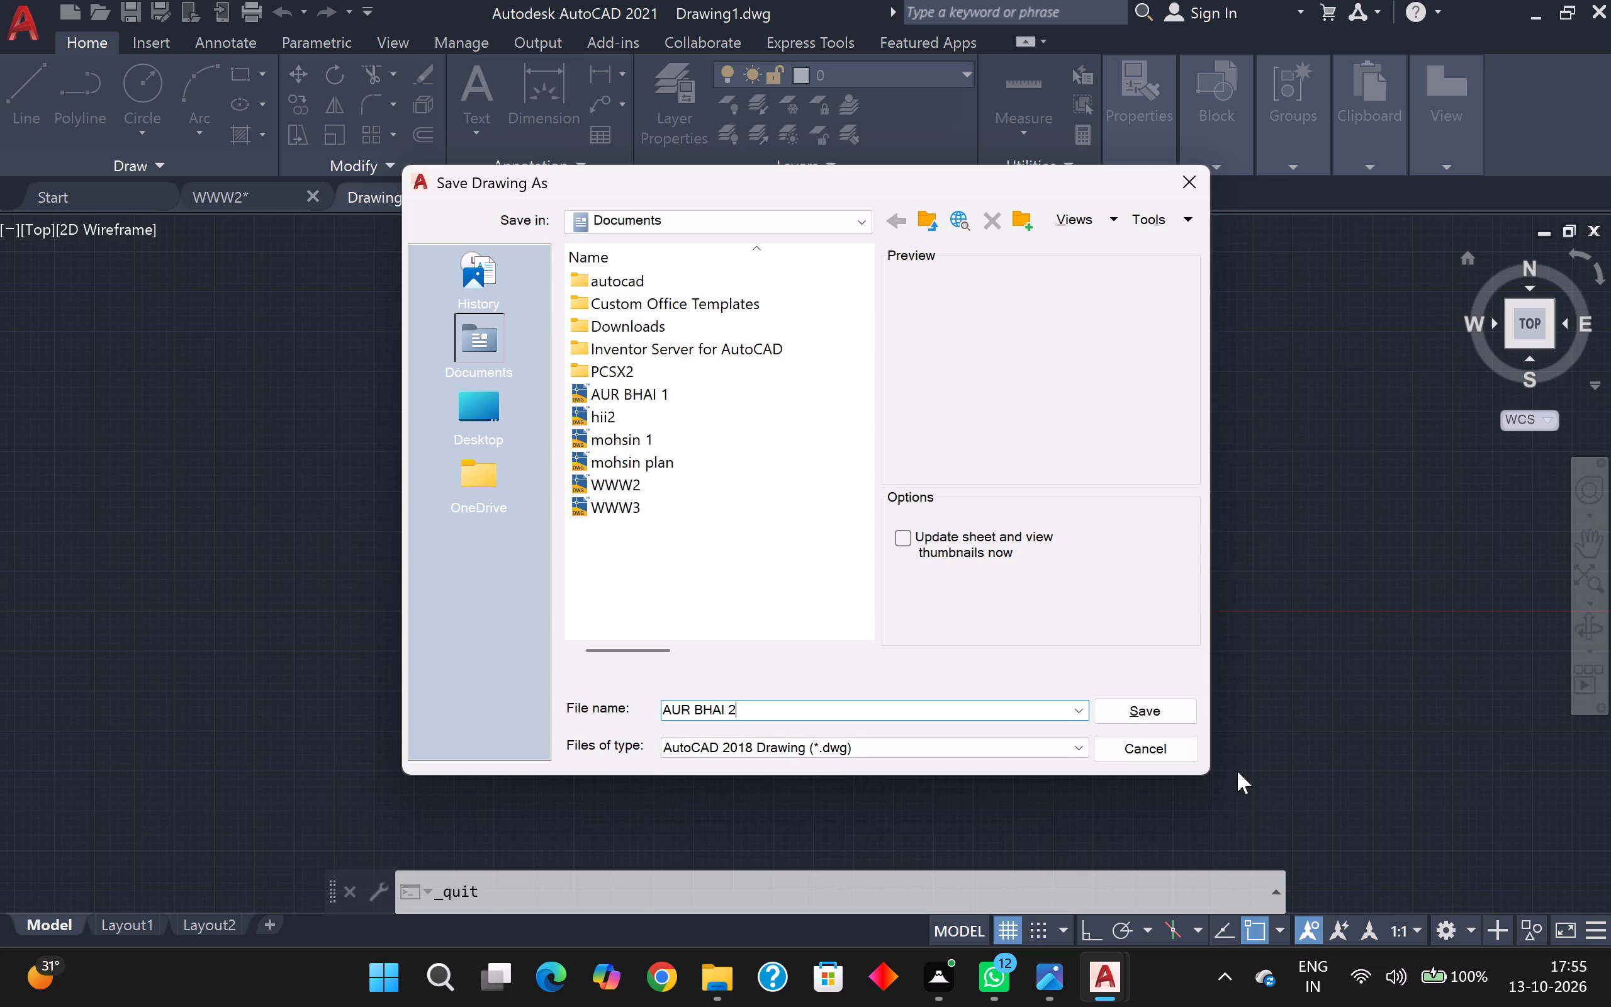
pyautogui.click(1164, 723)
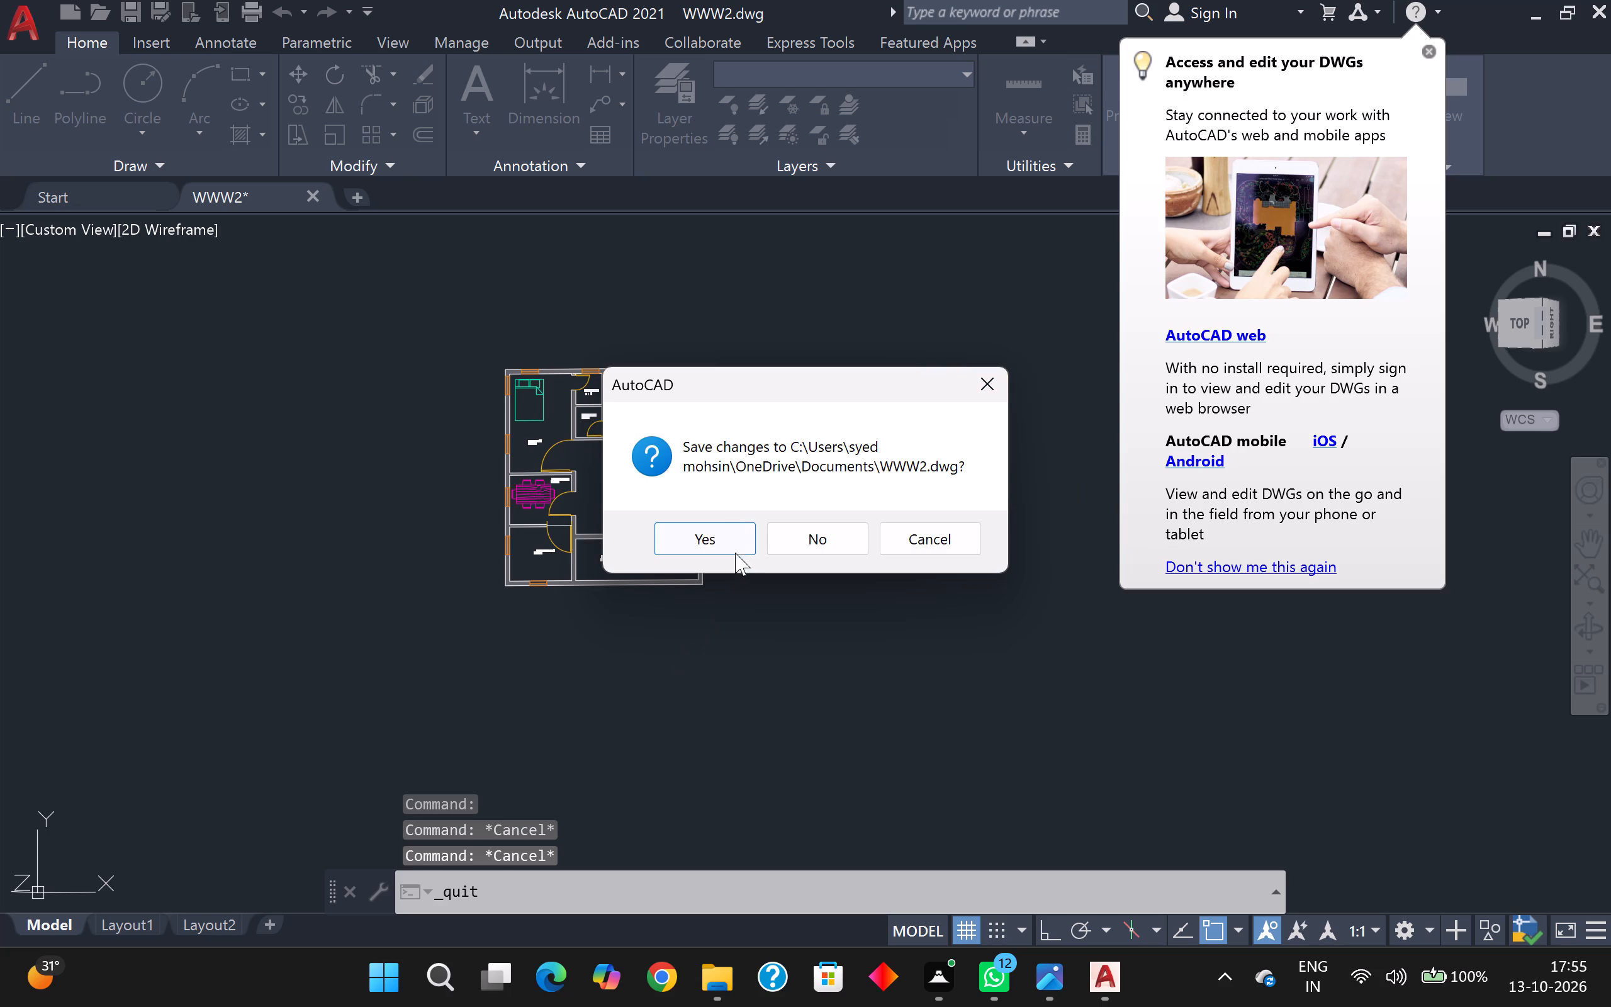
# Save the changes to the WWW2 drawing as part of quitting.
pyautogui.click(724, 539)
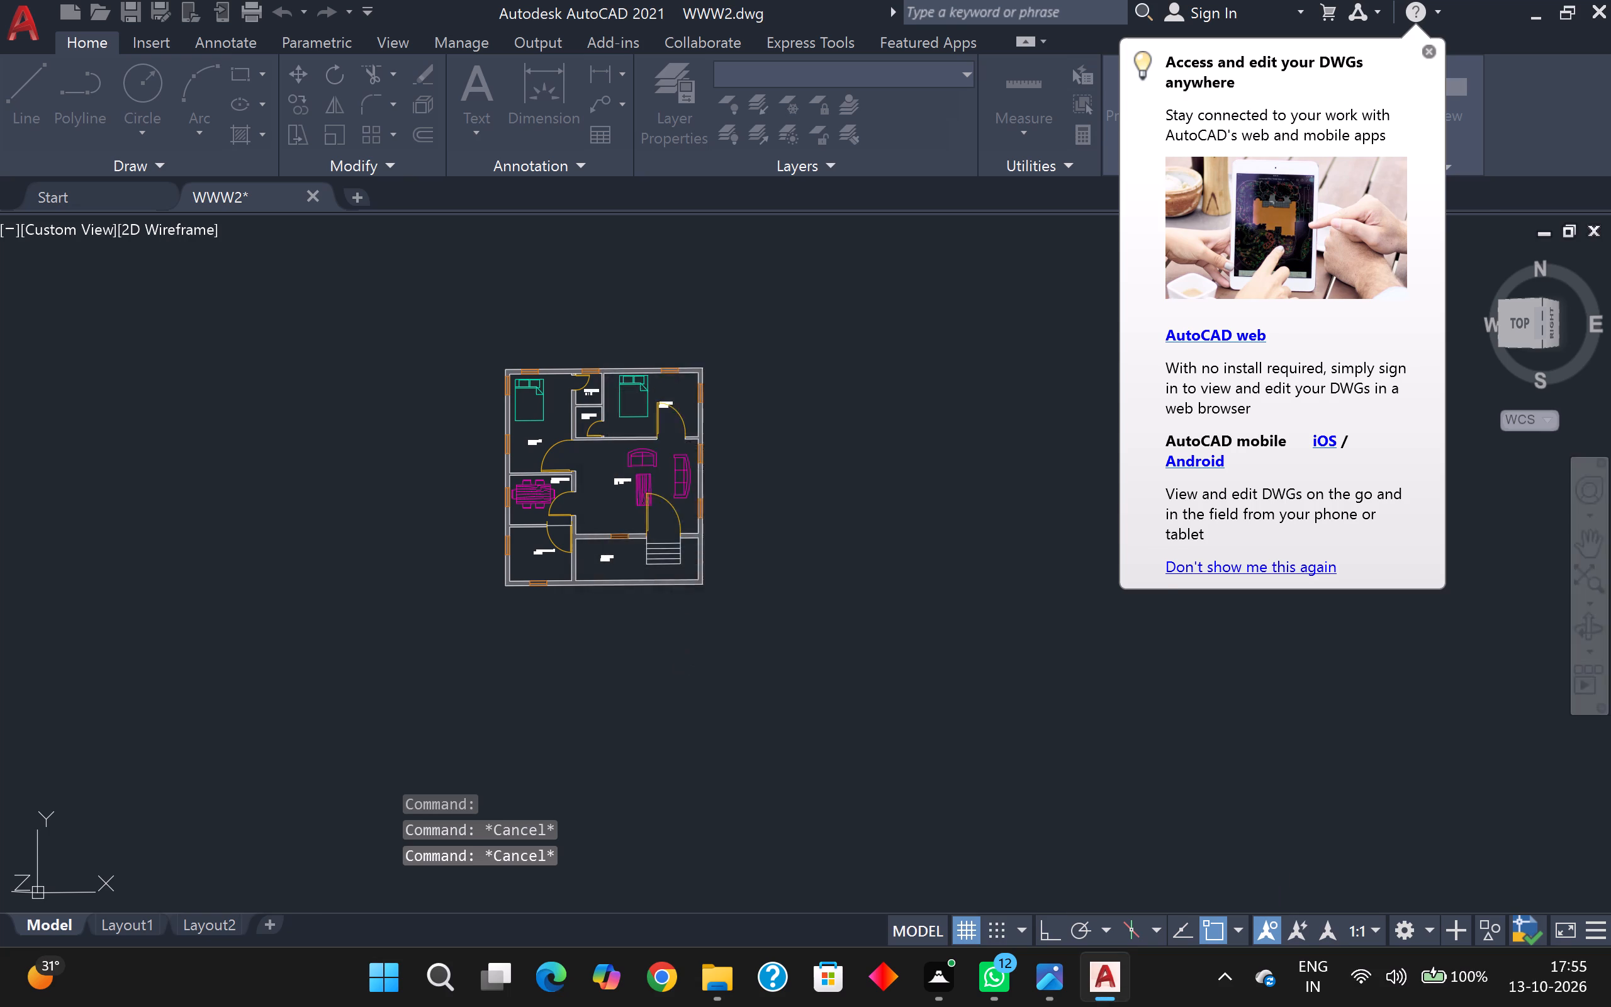